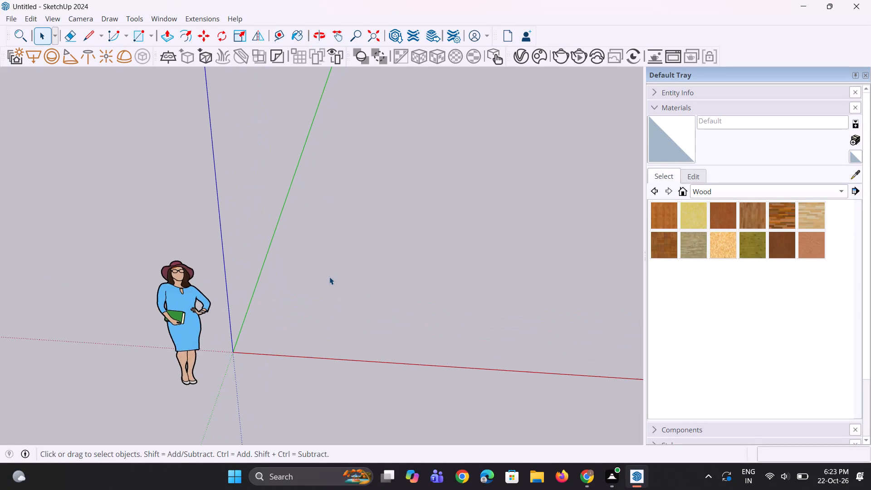
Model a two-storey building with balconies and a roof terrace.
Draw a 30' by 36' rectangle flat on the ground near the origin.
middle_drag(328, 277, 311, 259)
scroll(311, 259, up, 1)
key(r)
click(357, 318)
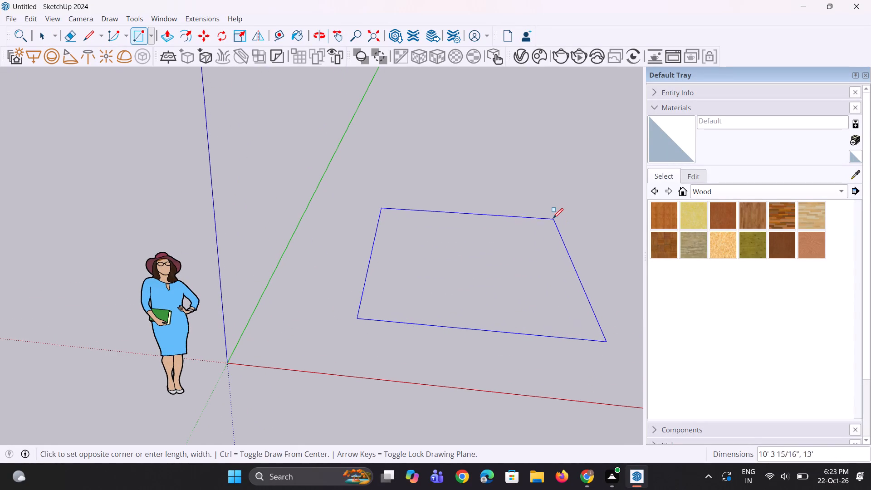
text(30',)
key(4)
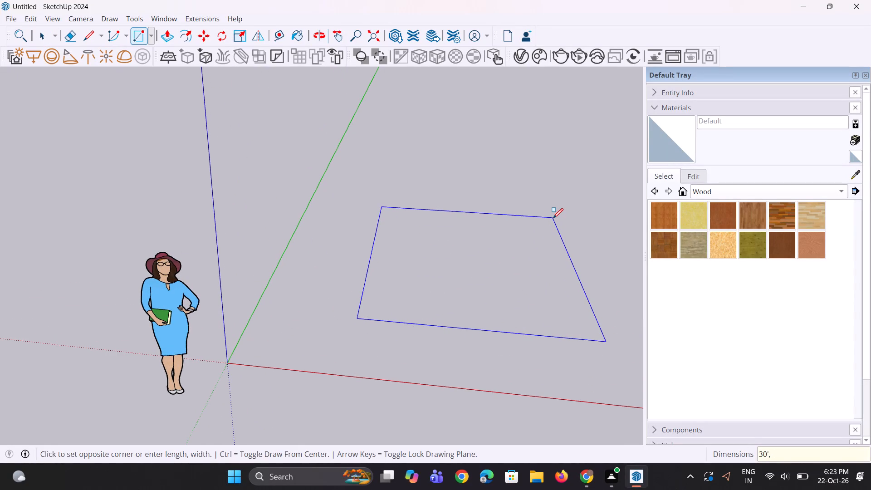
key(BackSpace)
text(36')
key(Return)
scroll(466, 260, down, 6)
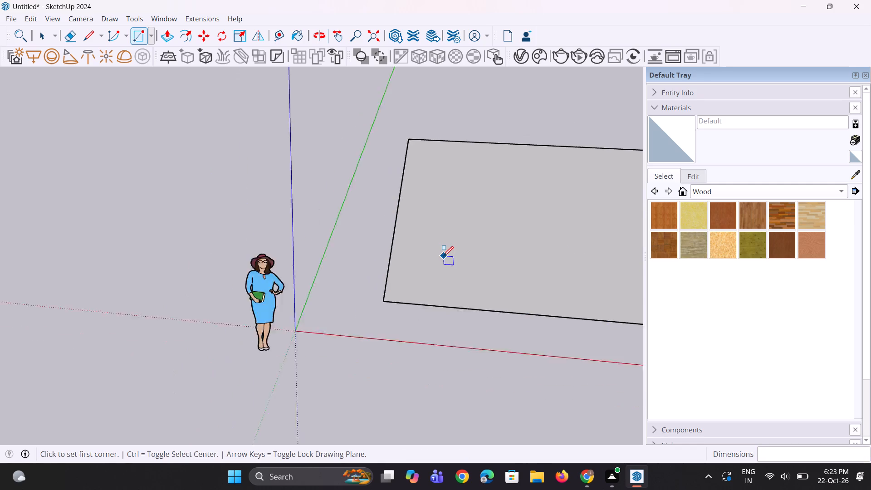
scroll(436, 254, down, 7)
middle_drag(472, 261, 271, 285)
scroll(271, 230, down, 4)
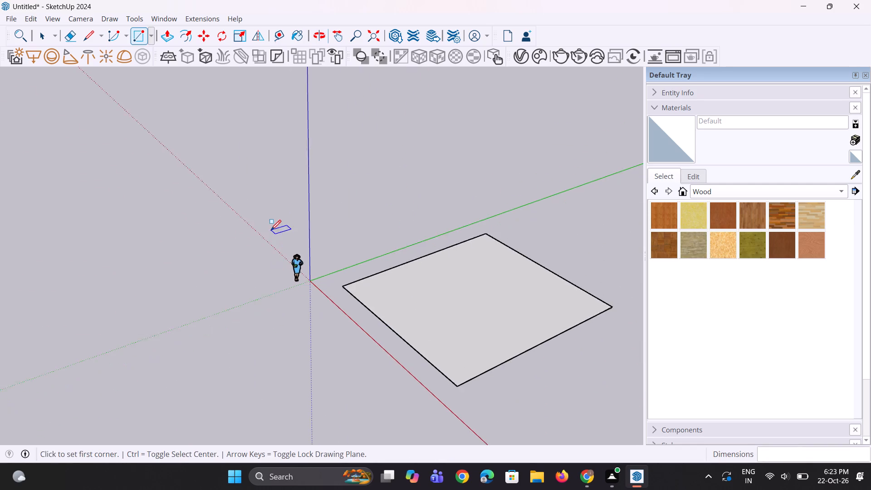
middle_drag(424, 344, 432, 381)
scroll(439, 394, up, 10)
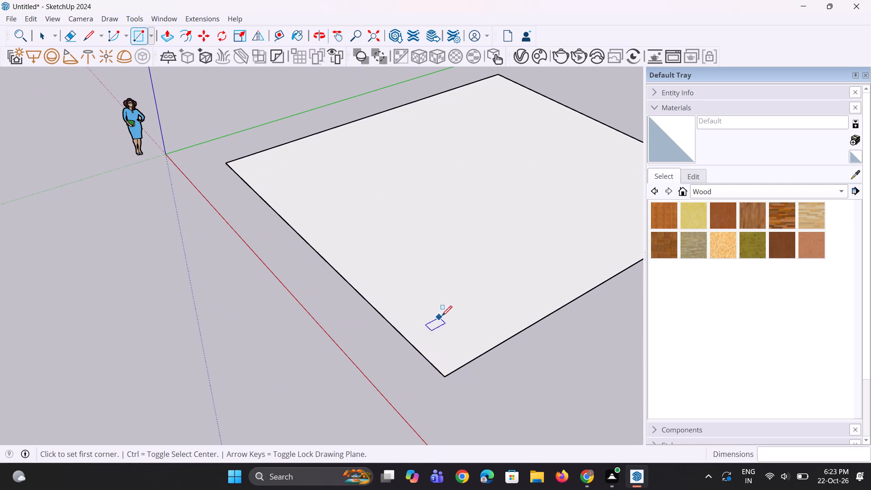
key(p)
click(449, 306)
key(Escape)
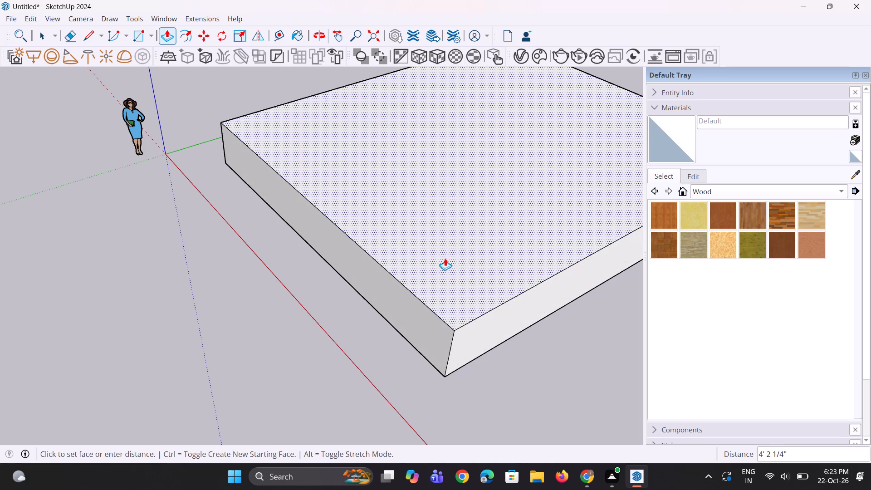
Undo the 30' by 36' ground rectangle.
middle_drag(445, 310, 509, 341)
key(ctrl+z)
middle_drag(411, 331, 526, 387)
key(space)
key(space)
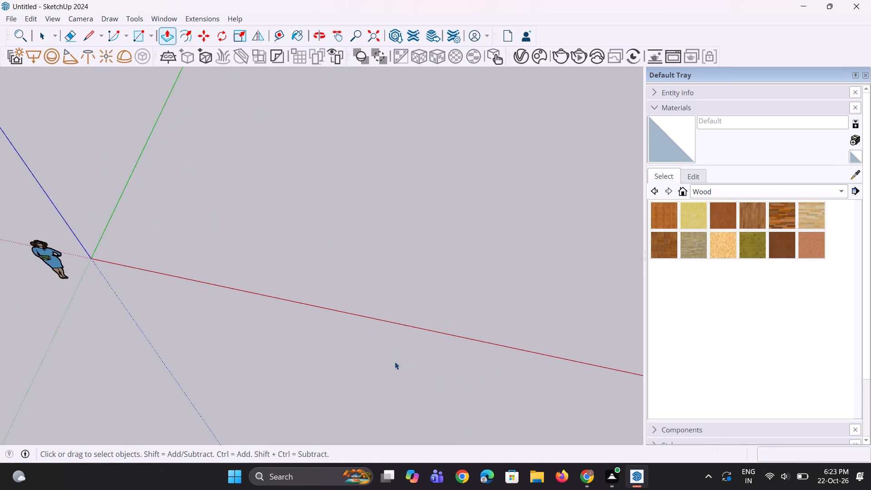
Draw a 30' by 40' rectangle flat on the ground near the origin.
scroll(394, 362, down, 4)
middle_drag(272, 339, 258, 258)
key(r)
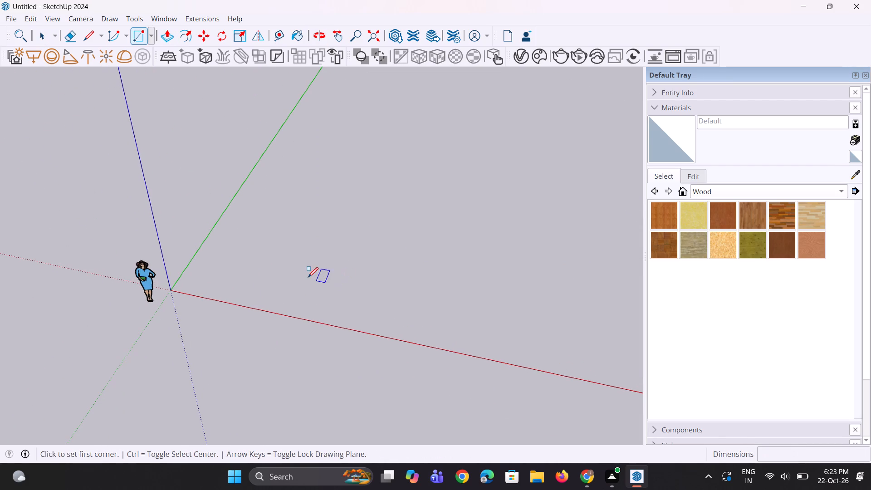
click(307, 277)
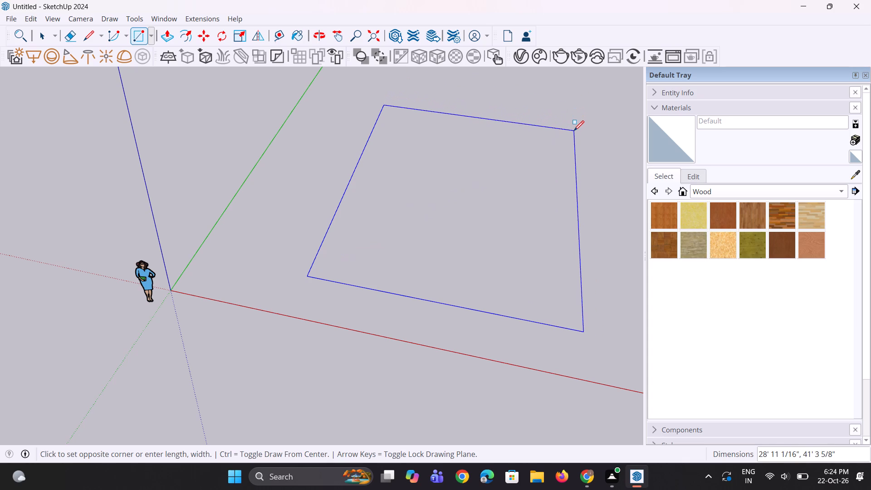
text(30')
text(,40')
key(Return)
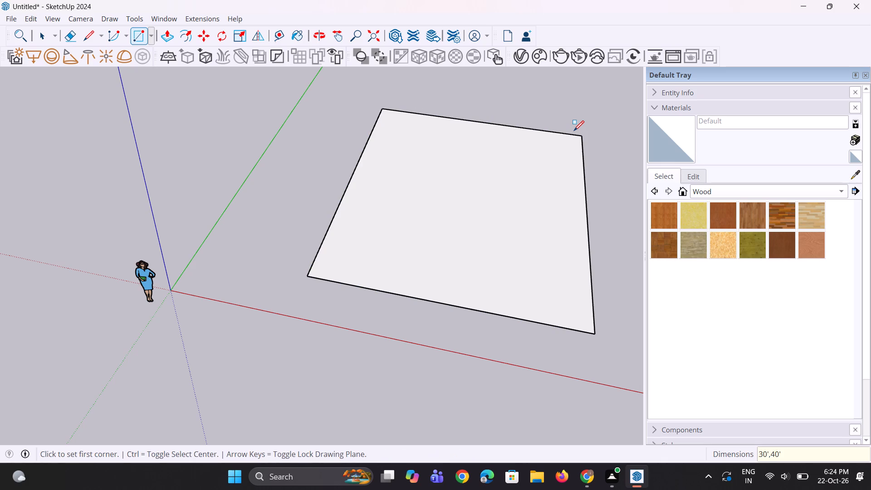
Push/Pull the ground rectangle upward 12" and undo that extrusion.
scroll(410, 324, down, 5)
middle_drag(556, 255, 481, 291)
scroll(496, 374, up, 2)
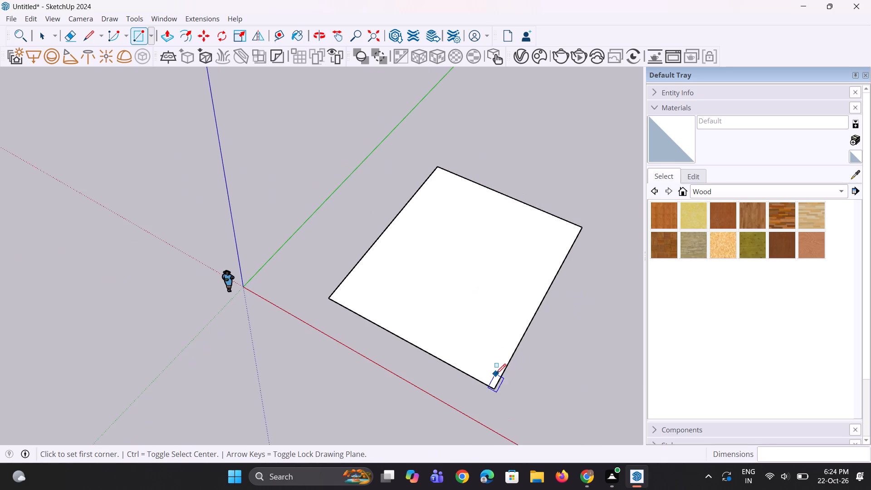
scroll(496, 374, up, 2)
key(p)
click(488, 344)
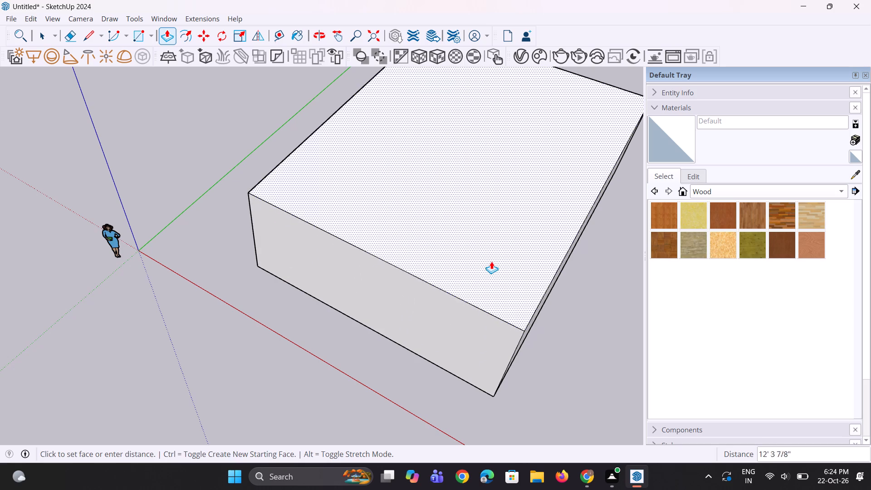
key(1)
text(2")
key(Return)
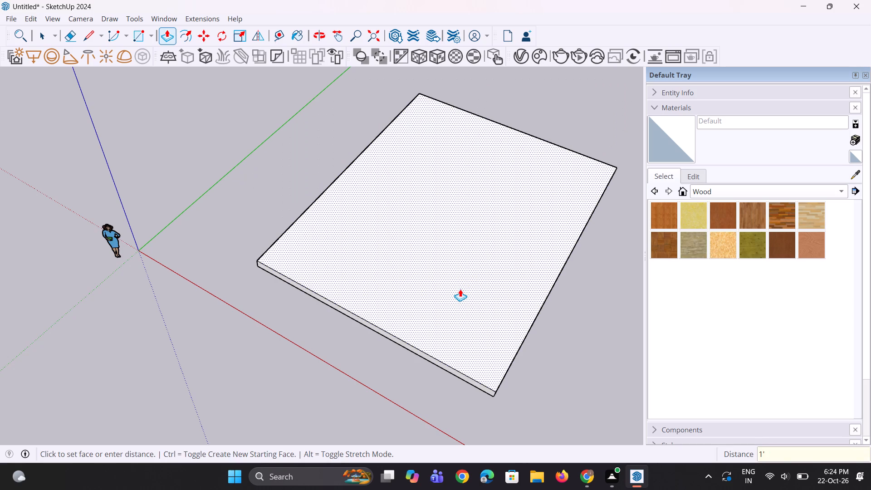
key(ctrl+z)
Push/Pull the ground rectangle upward 12' into a block.
click(460, 304)
text(12')
key(Return)
Push/Pull the block's top face up about 1' 6" as a new starting face, forming a separate slab band.
middle_drag(461, 325, 488, 278)
click(490, 242)
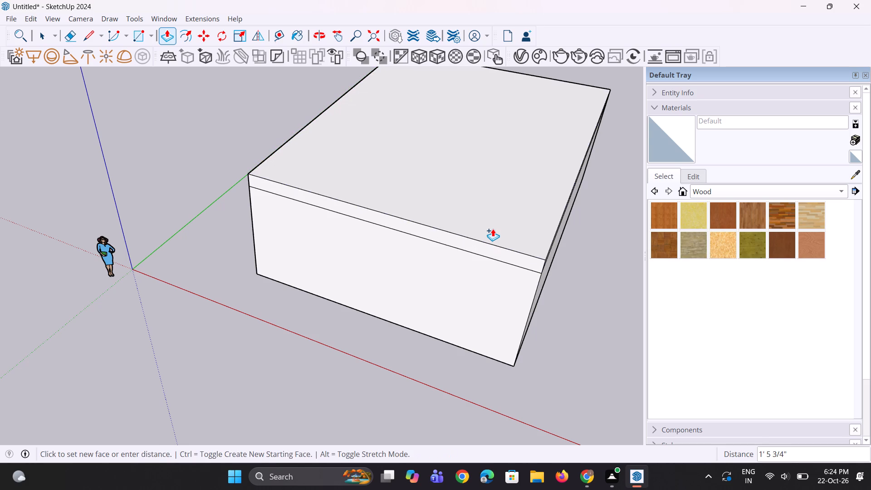
click(493, 228)
Select the whole block with its slab band and copy it straight up about 13' 6", stacking it as a second storey.
scroll(450, 287, down, 5)
middle_drag(447, 292, 494, 290)
key(space)
key(space)
key(space)
scroll(318, 325, down, 5)
middle_drag(326, 309, 406, 285)
drag(308, 146, 468, 320)
middle_drag(445, 300, 417, 272)
scroll(438, 283, up, 2)
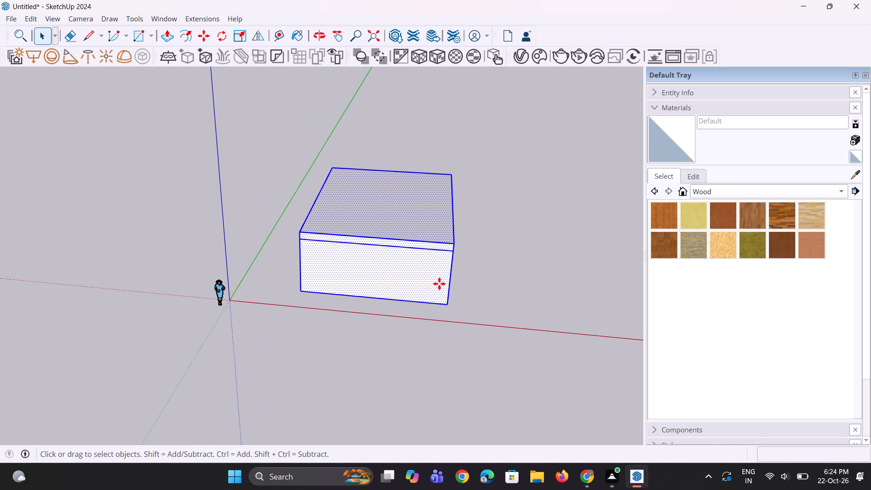
key(m)
ctrl+scroll(484, 306, up, 2)
click(437, 307)
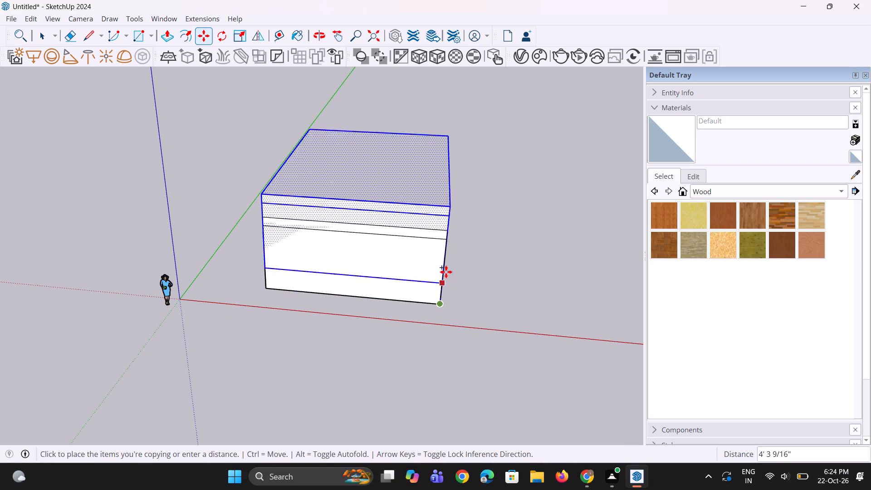
click(446, 228)
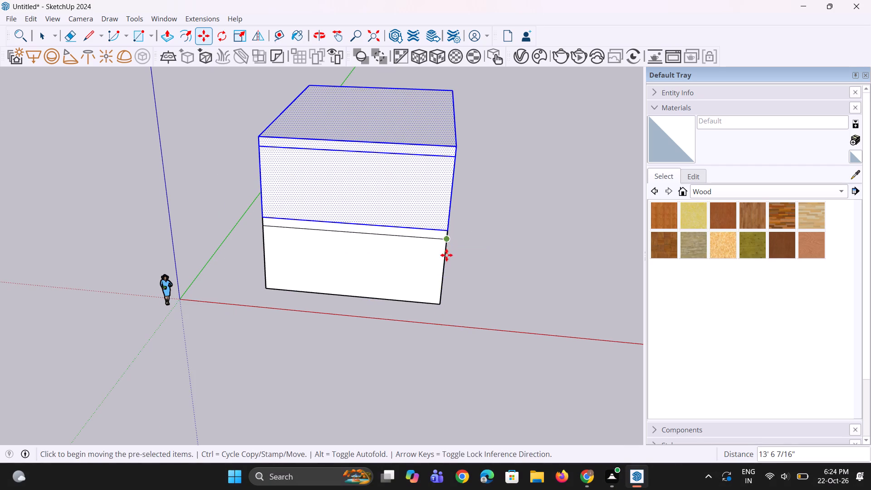
middle_drag(446, 257, 415, 258)
key(space)
key(space)
click(465, 284)
scroll(438, 329, down, 5)
middle_drag(435, 328, 412, 291)
scroll(409, 251, up, 6)
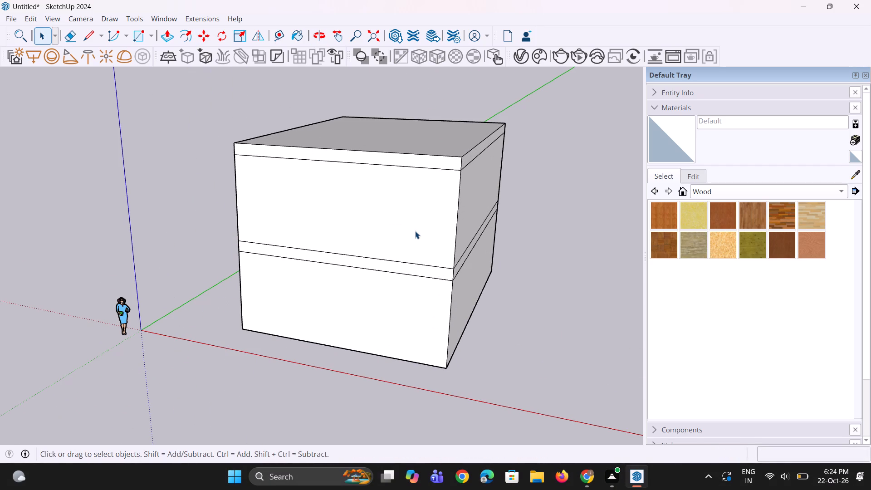
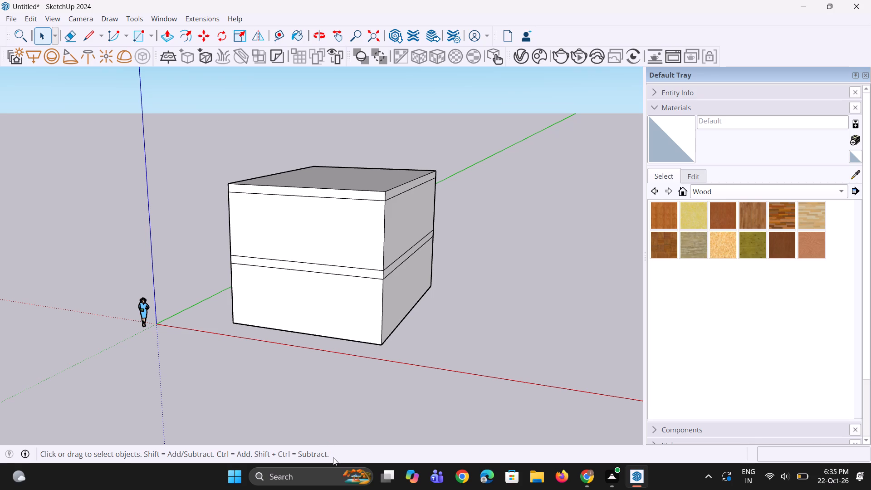
Copy the roof's left long edge about 10' 10" across the top face toward the opposite side.
scroll(335, 458, down, 1)
middle_drag(449, 395, 501, 374)
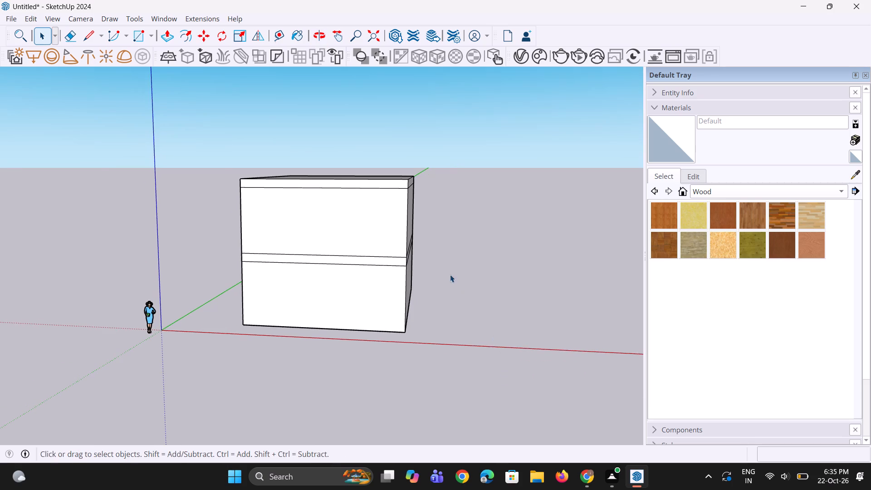
scroll(387, 242, up, 2)
middle_drag(344, 279, 363, 281)
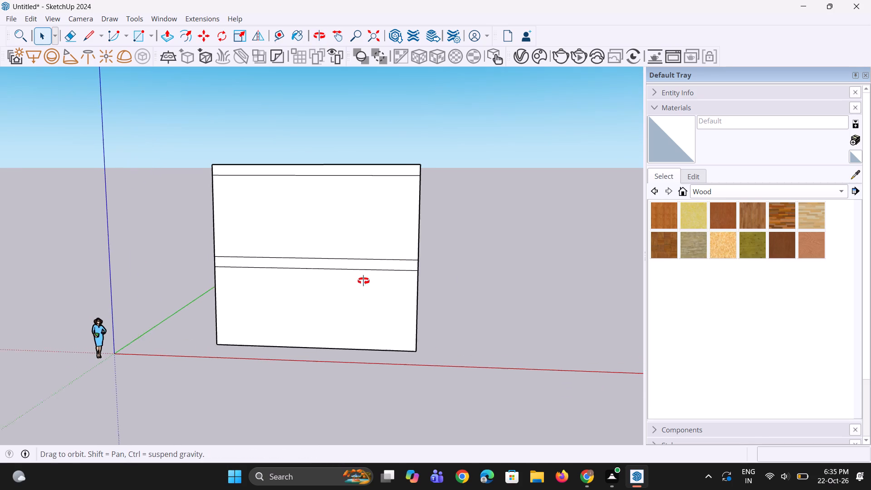
middle_drag(363, 281, 377, 307)
scroll(357, 380, down, 3)
scroll(356, 242, up, 1)
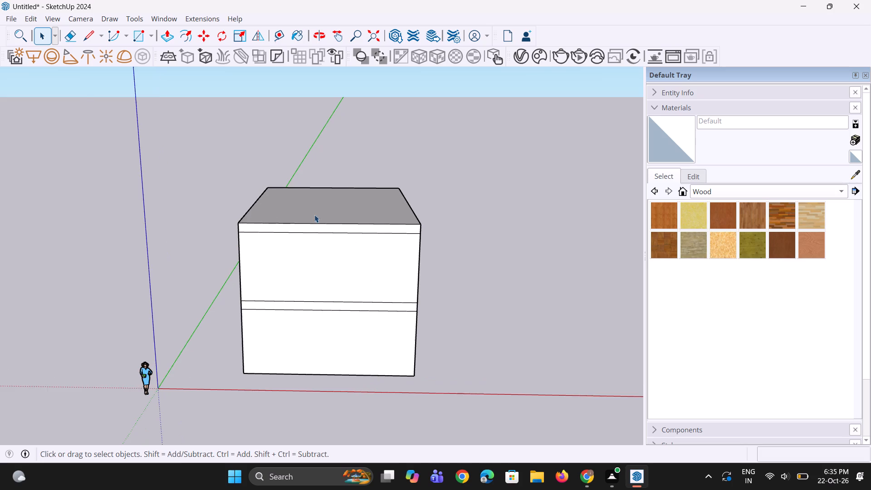
scroll(314, 214, up, 2)
middle_drag(314, 214, 312, 279)
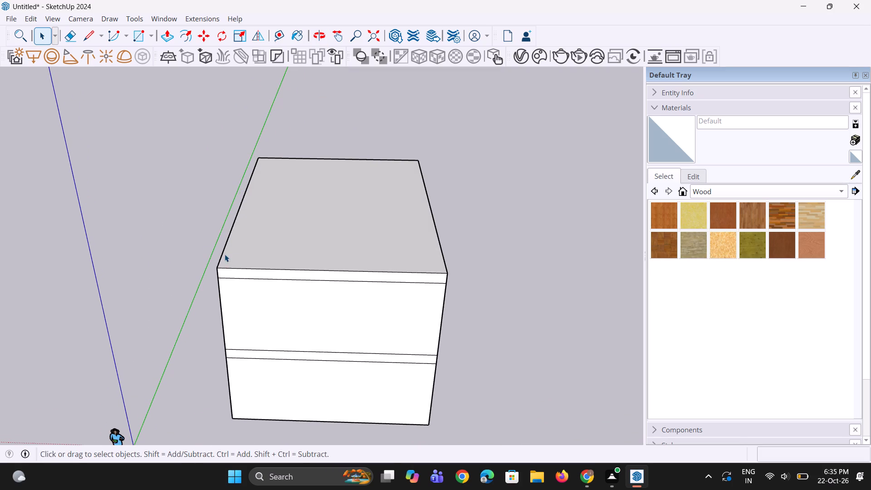
click(222, 253)
scroll(225, 279, up, 2)
key(m)
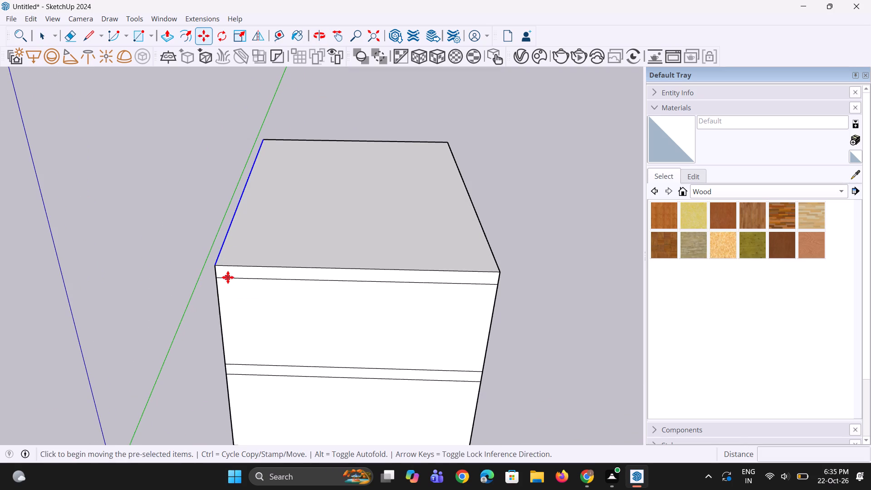
ctrl+scroll(228, 277, up, 1)
click(215, 261)
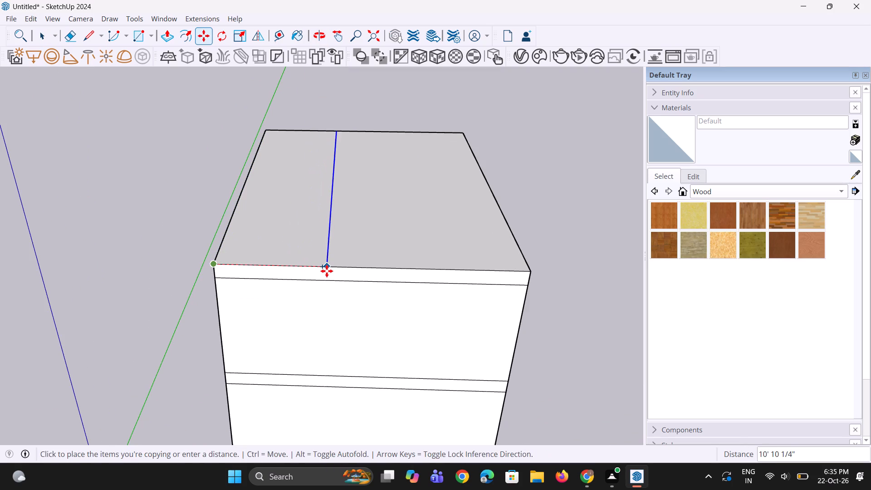
click(327, 271)
Move the copied roof line about 2' 8" further from the left edge.
middle_drag(336, 300, 323, 296)
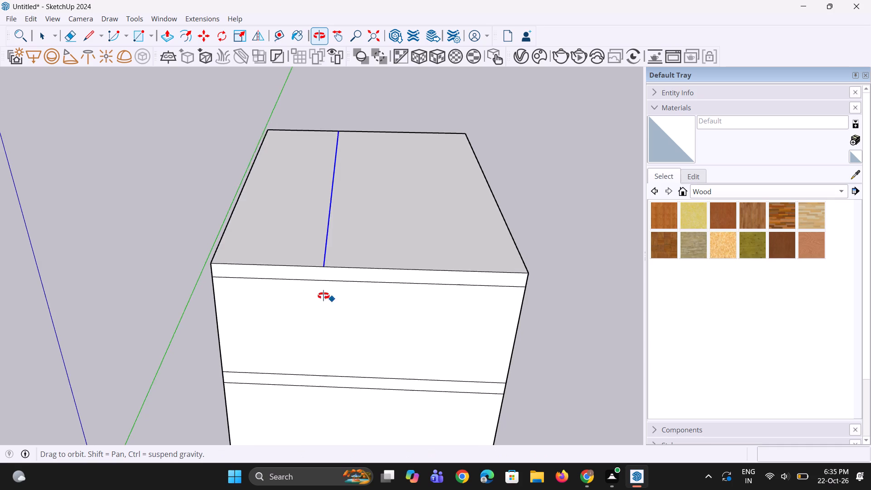
middle_drag(323, 296, 328, 295)
scroll(333, 268, up, 2)
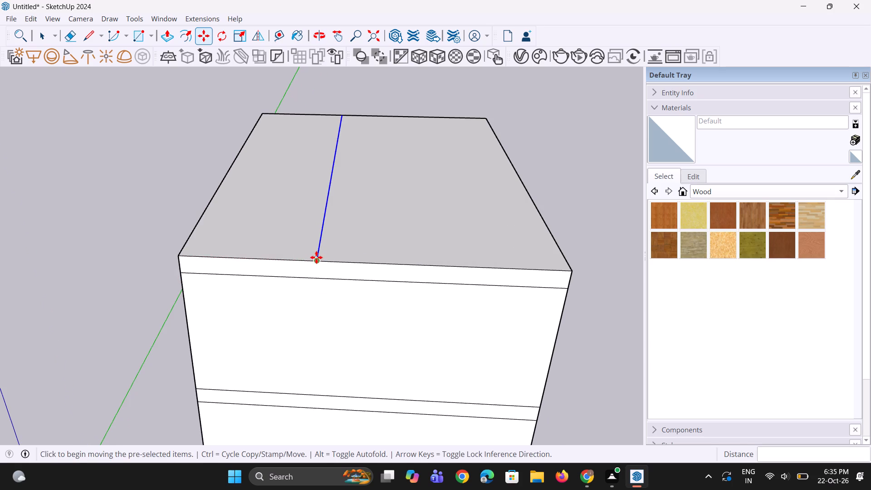
click(316, 257)
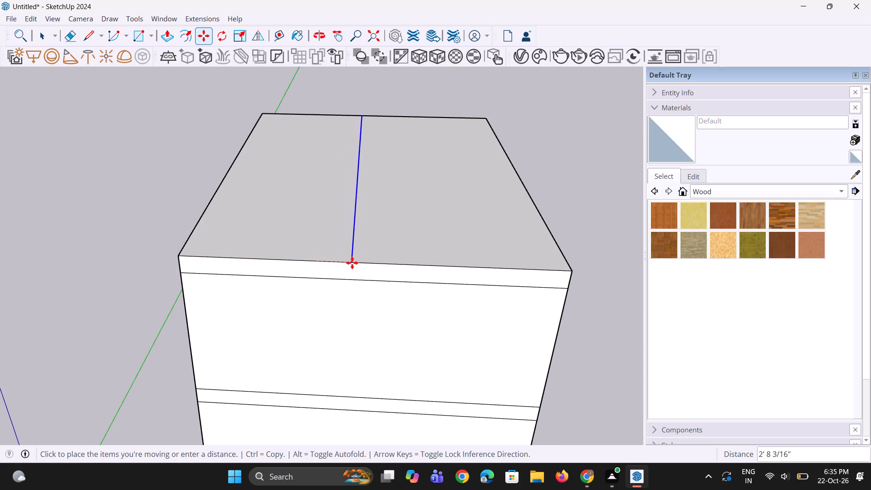
click(352, 263)
middle_drag(362, 272, 360, 254)
scroll(353, 240, up, 3)
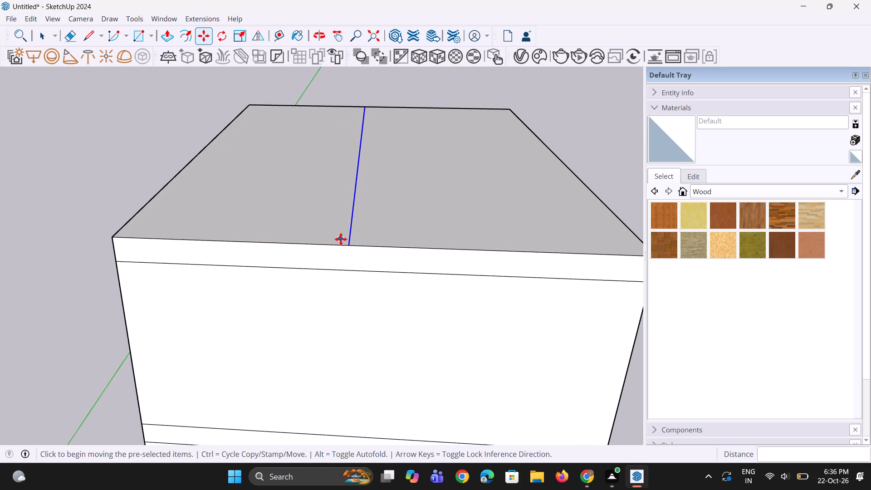
middle_drag(341, 239, 317, 322)
key(space)
key(space)
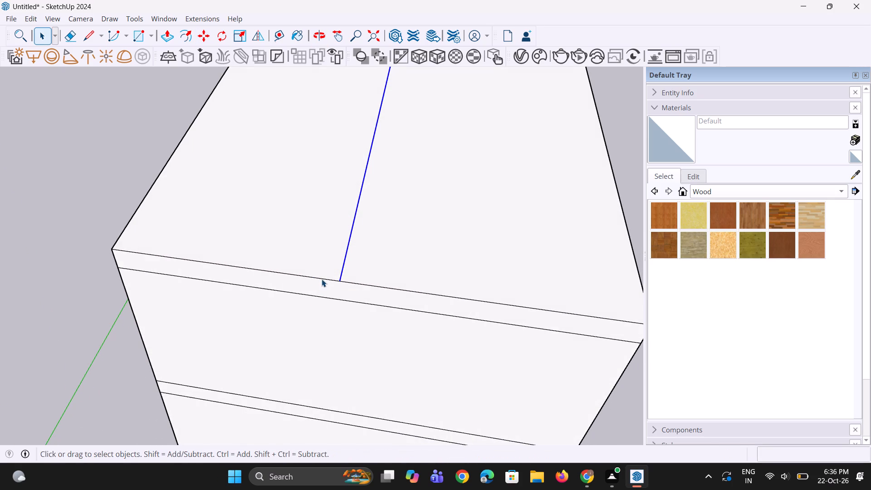
Copy the roof's front edge segment left of the dividing line back along that line, splitting the left strip in two.
click(322, 279)
middle_drag(363, 280, 267, 331)
scroll(276, 301, down, 6)
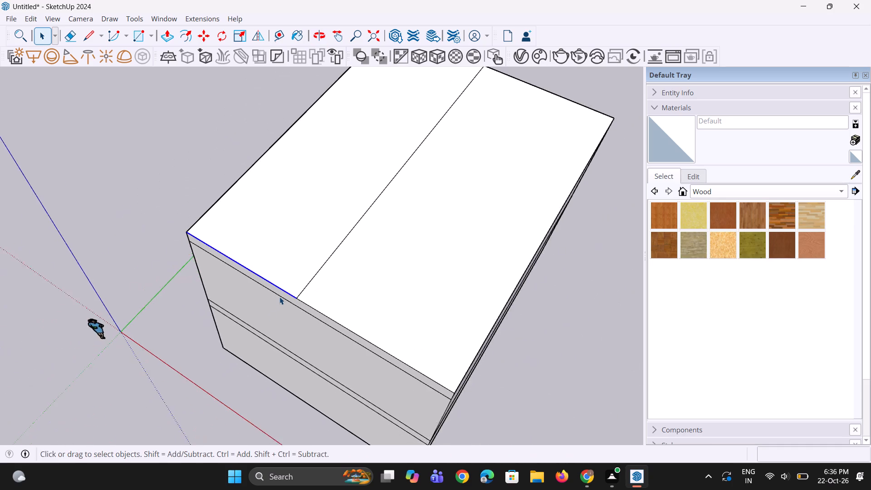
scroll(279, 297, down, 1)
key(m)
scroll(305, 286, up, 2)
ctrl+scroll(304, 284, up, 3)
scroll(293, 301, up, 1)
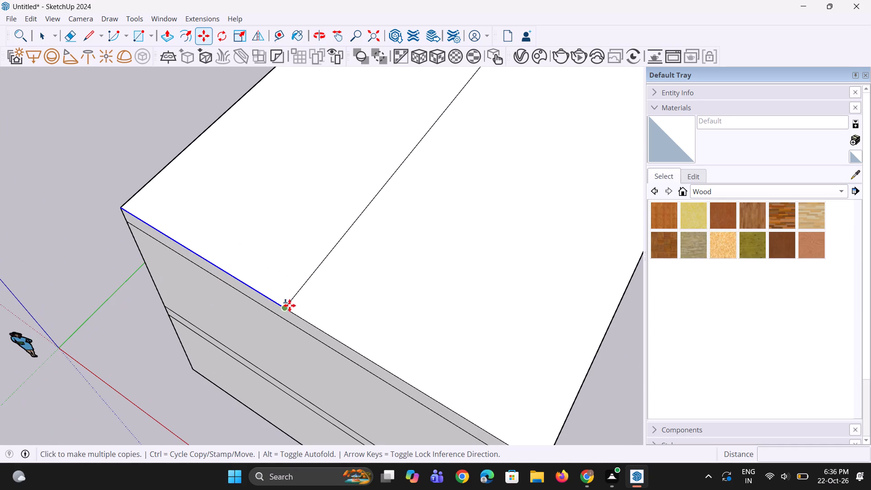
click(284, 308)
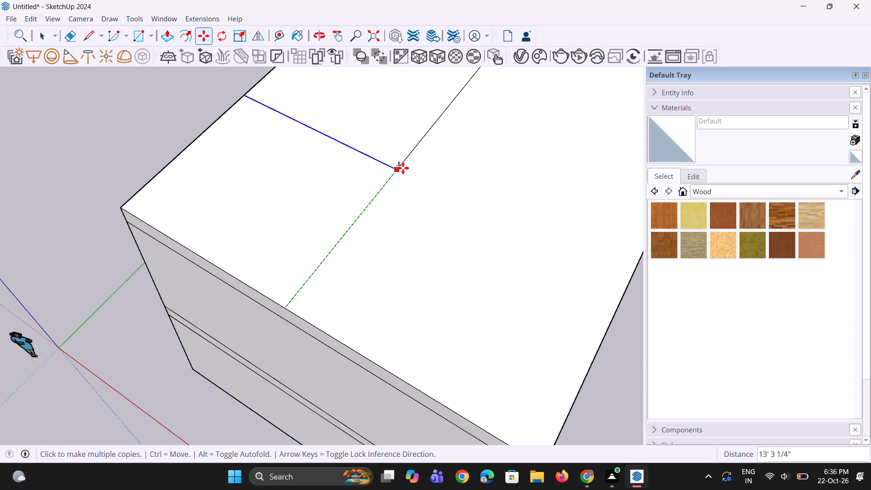
click(423, 146)
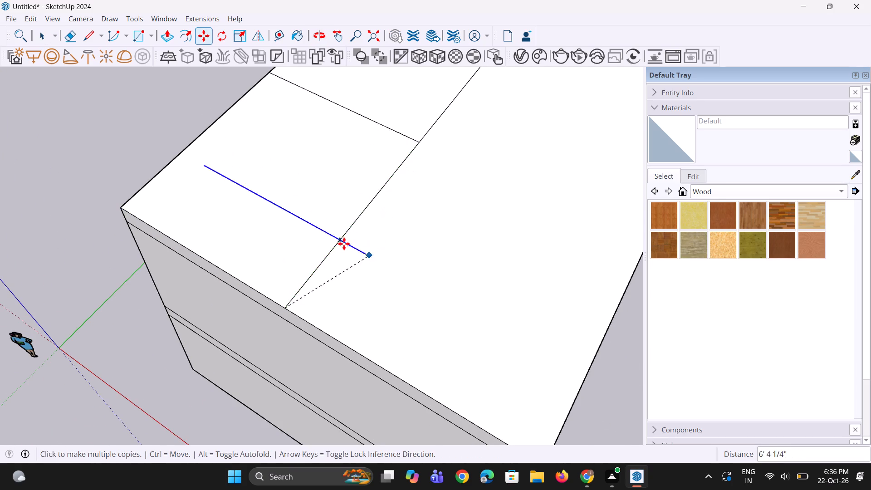
scroll(330, 241, down, 4)
middle_drag(309, 251, 370, 223)
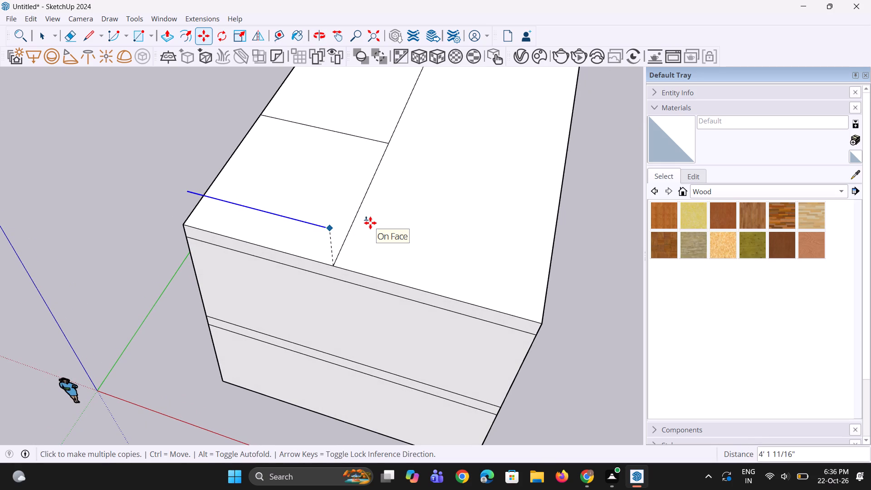
key(Escape)
key(space)
key(space)
Push/Pull the front-left roof rectangle up about 6' 8" as a new starting face, forming a rooftop block.
middle_drag(306, 295, 319, 256)
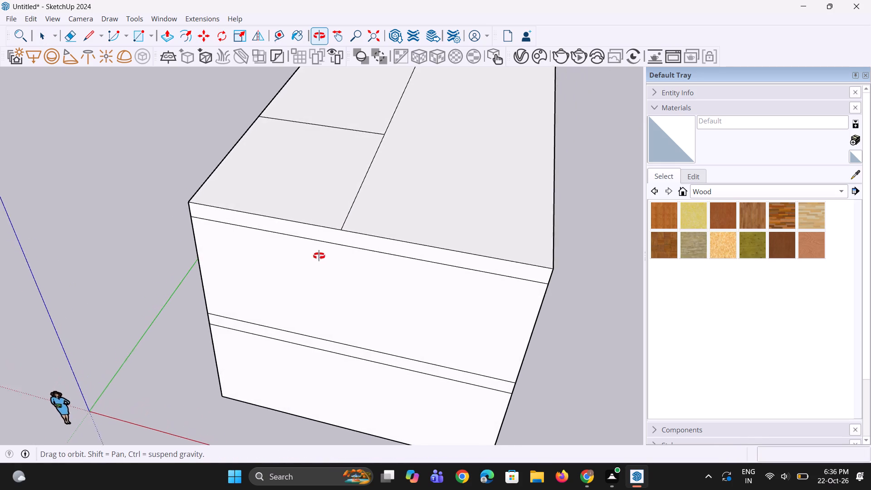
middle_drag(319, 256, 373, 247)
scroll(345, 249, up, 1)
scroll(358, 245, down, 5)
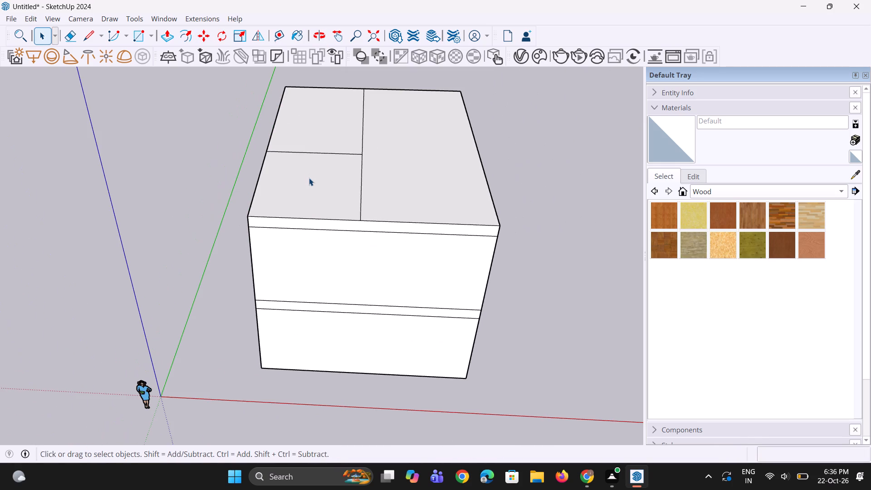
key(p)
click(309, 190)
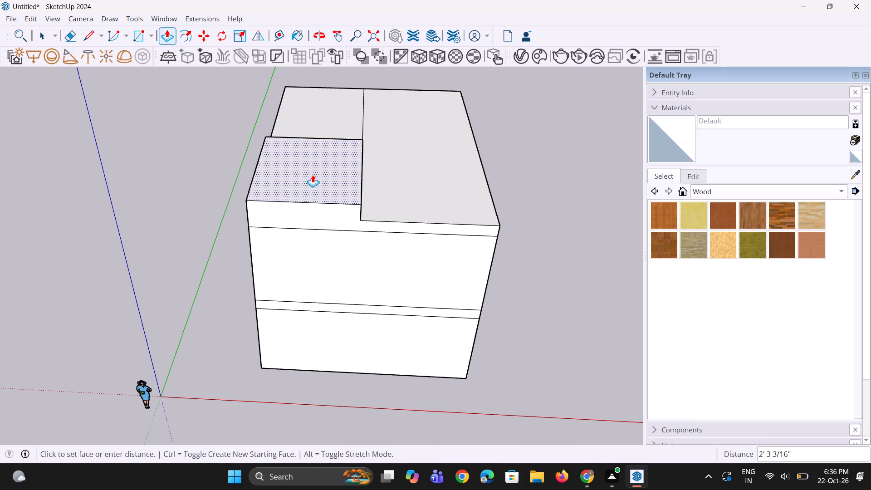
click(324, 143)
Push/Pull the rooftop block's top face up about 2' 6" more.
middle_drag(309, 222, 287, 103)
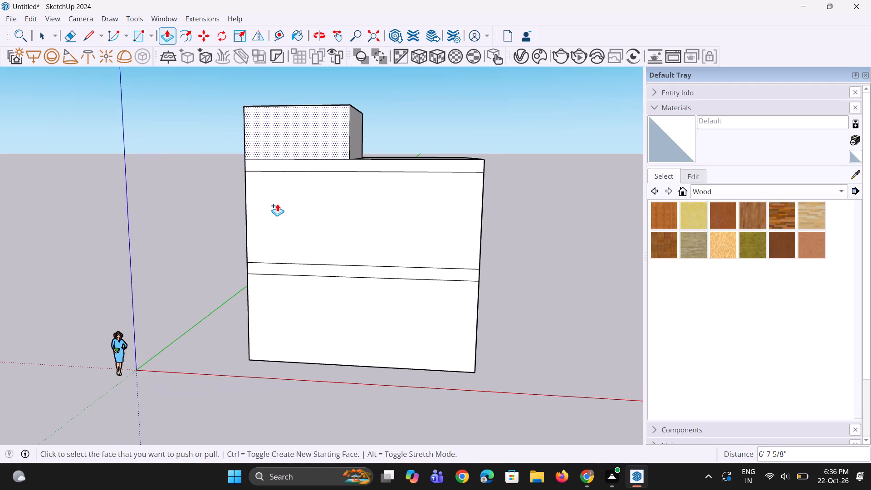
scroll(268, 274, down, 4)
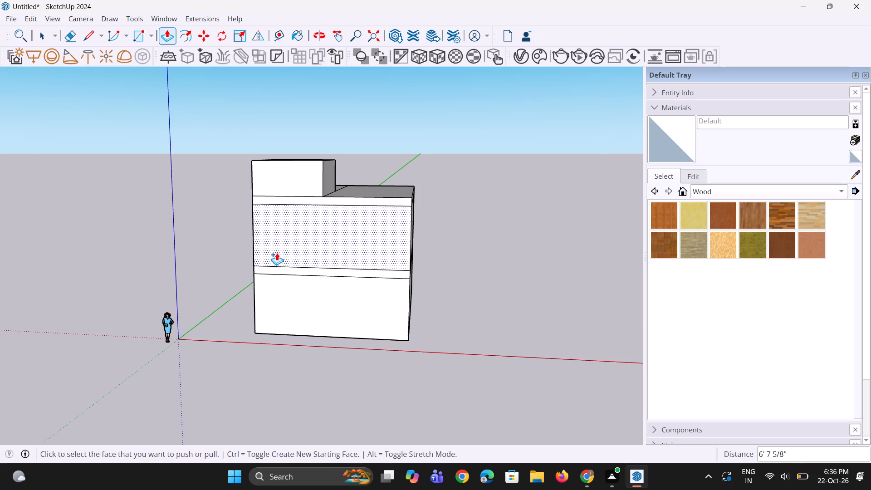
scroll(231, 272, down, 4)
middle_drag(230, 272, 218, 272)
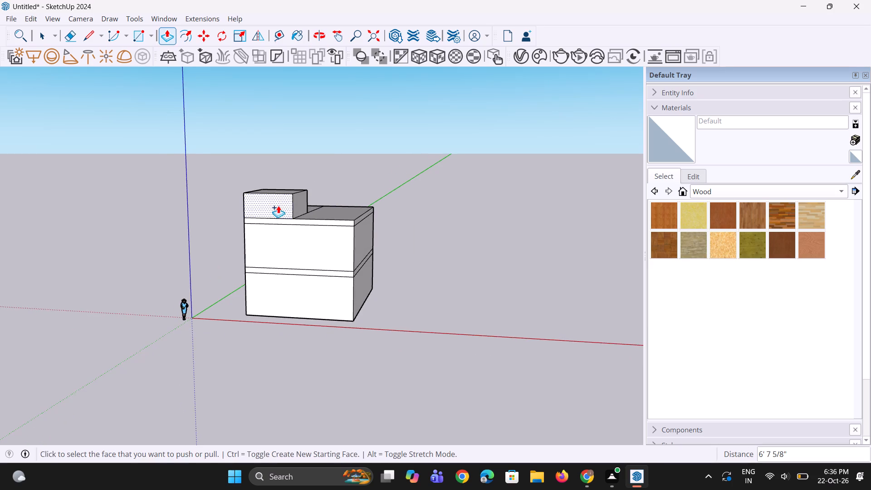
scroll(283, 201, up, 2)
scroll(302, 159, up, 2)
middle_drag(280, 191, 291, 292)
click(298, 230)
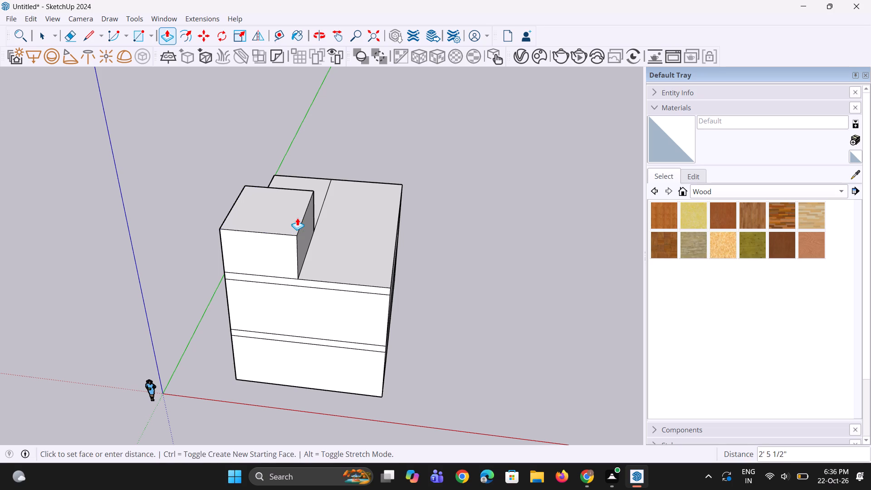
click(297, 218)
middle_drag(280, 262, 279, 208)
key(space)
key(space)
Copy the ground storey's left front vertical edge about 12' across the front face.
middle_drag(366, 313, 367, 281)
scroll(311, 215, up, 6)
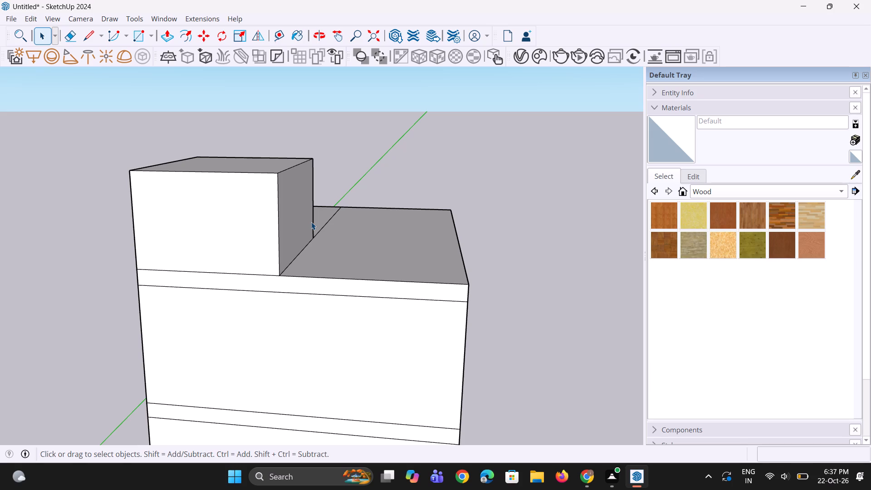
scroll(295, 257, down, 7)
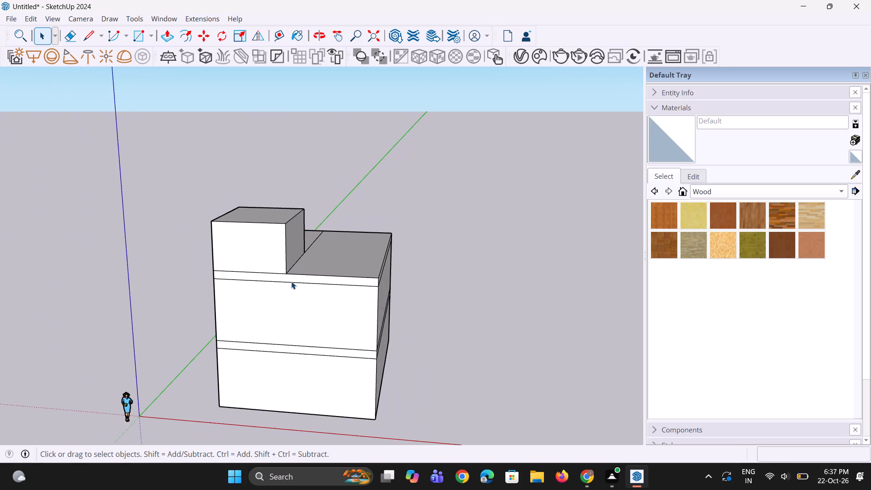
middle_drag(291, 339, 316, 309)
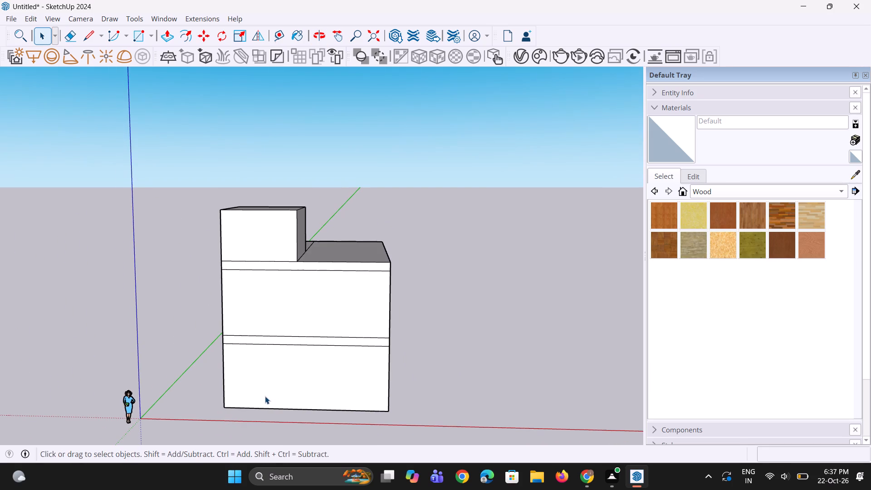
scroll(265, 396, up, 1)
click(220, 394)
scroll(219, 413, up, 2)
key(m)
ctrl+scroll(220, 413, up, 1)
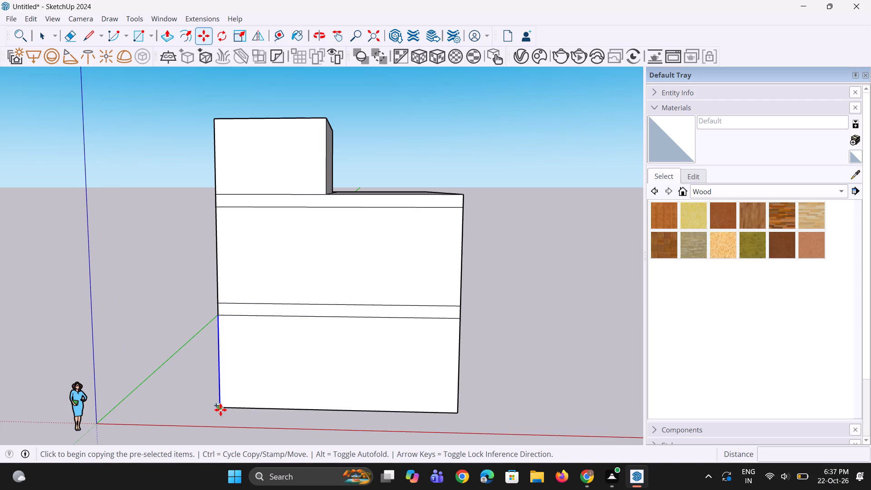
click(220, 410)
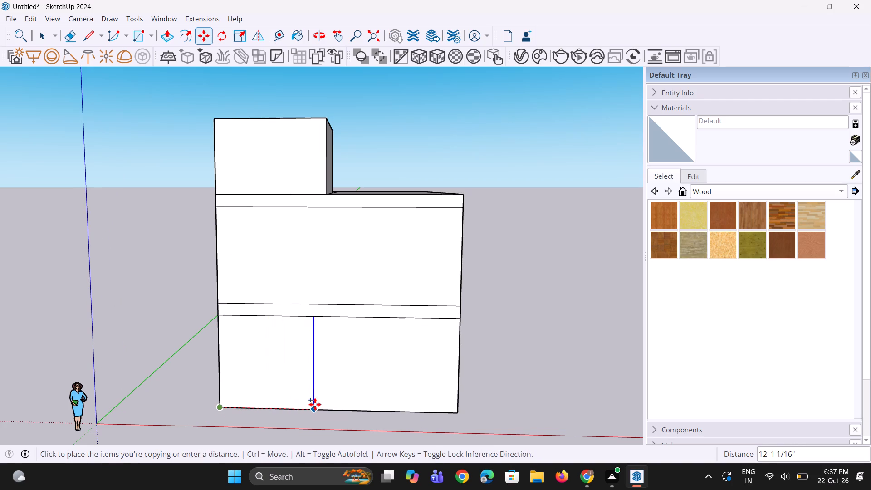
click(316, 404)
key(space)
key(space)
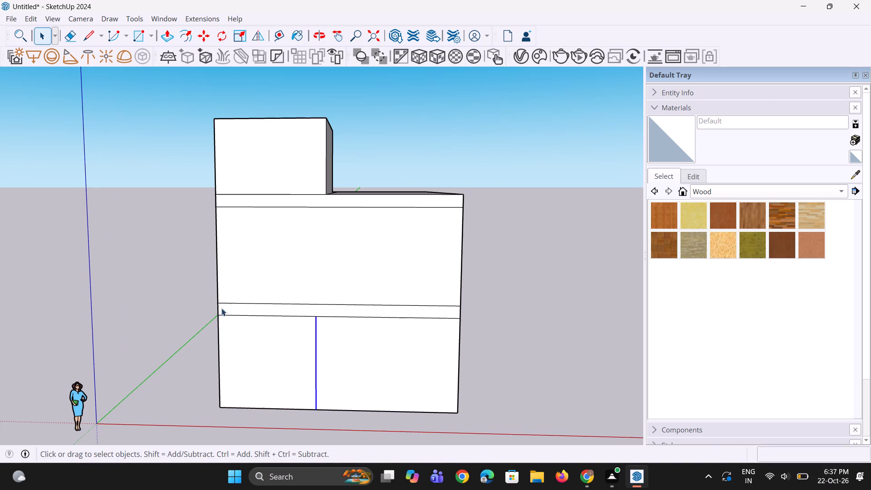
Copy the upper storey's left front vertical edge about 12' across, in line with the ground storey's dividing line.
click(216, 290)
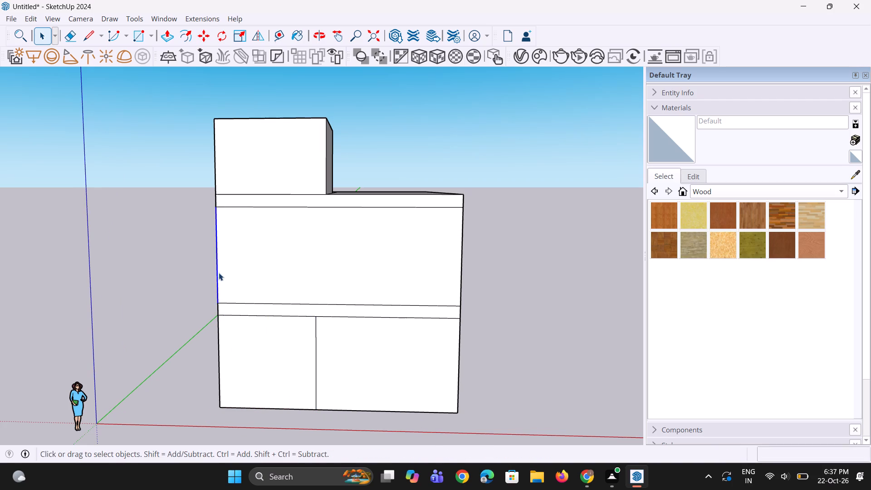
key(m)
click(218, 303)
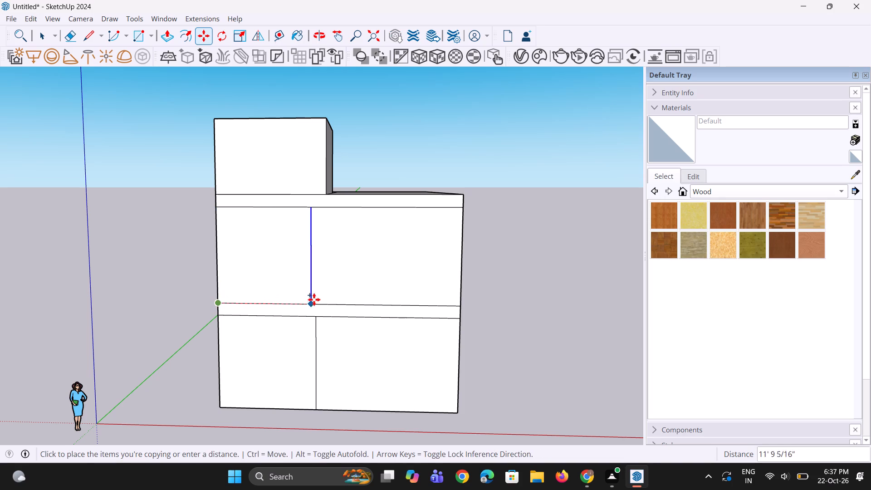
click(316, 301)
key(space)
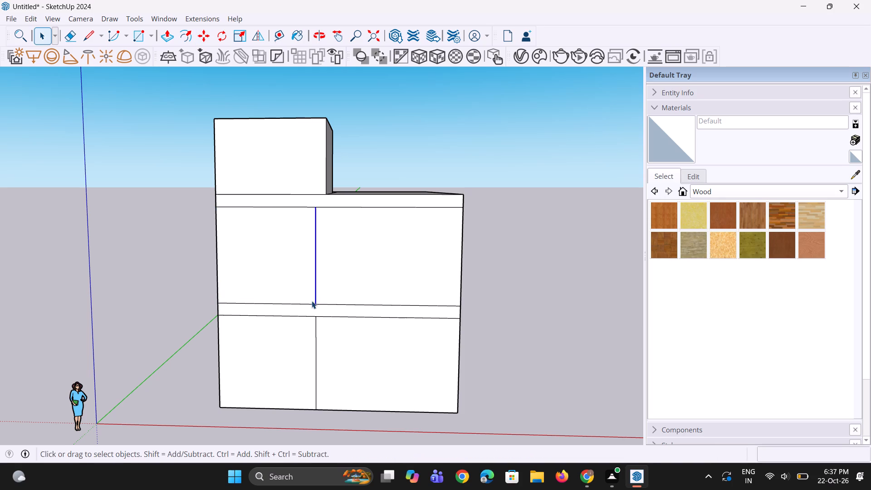
Push/Pull the left front panels of the upper and ground storeys inward about 5' 10" each.
key(p)
click(277, 287)
click(275, 272)
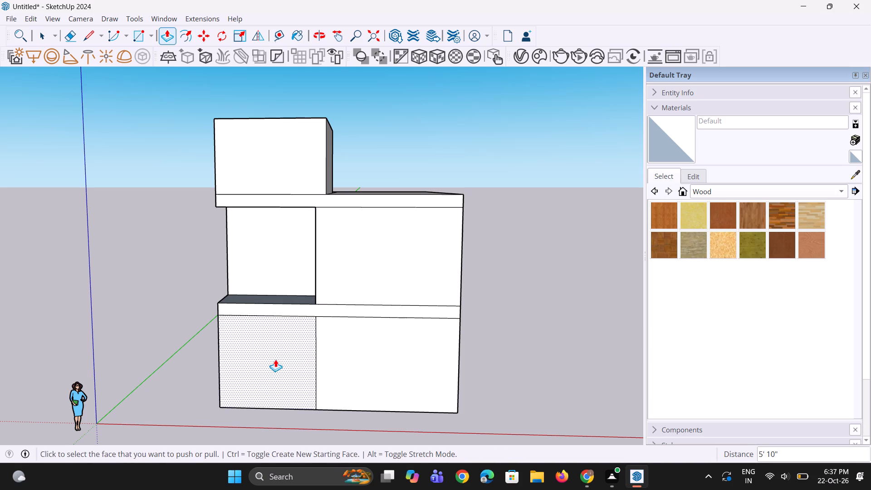
double_click(275, 359)
Push/Pull the left front panels of the ground and upper storeys inward about 1' 5" more.
middle_drag(271, 358, 308, 358)
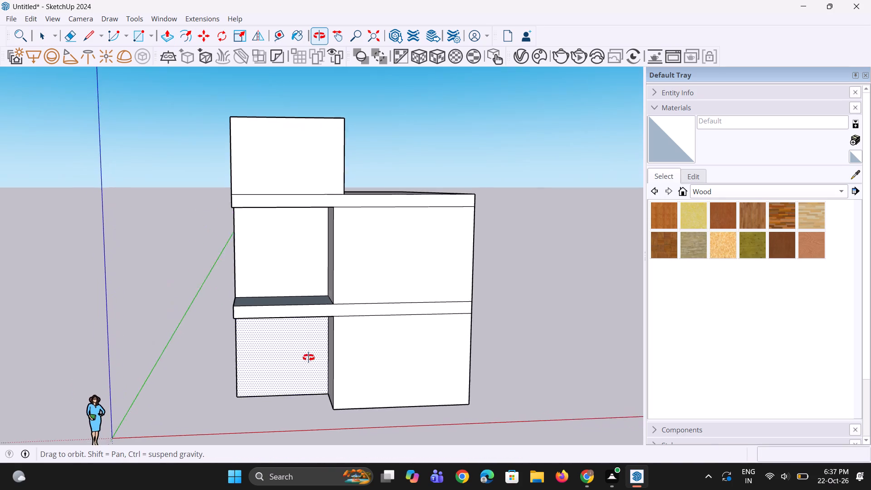
middle_drag(308, 358, 298, 352)
click(286, 353)
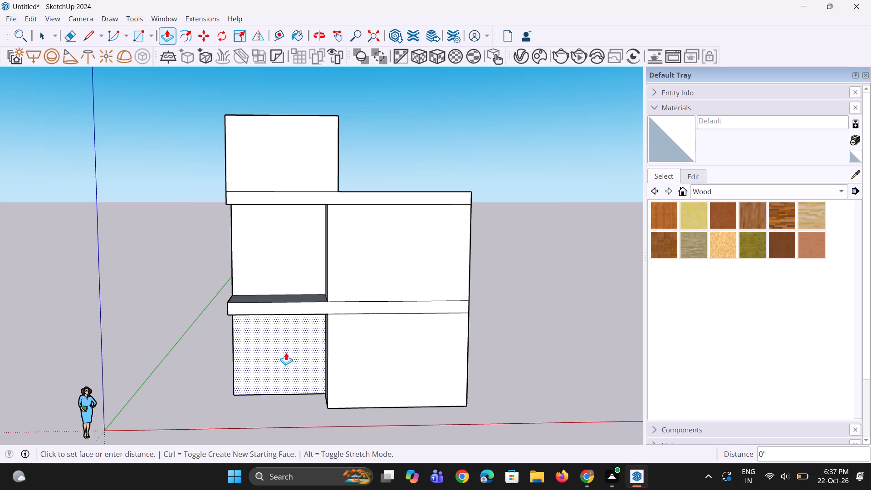
key(Escape)
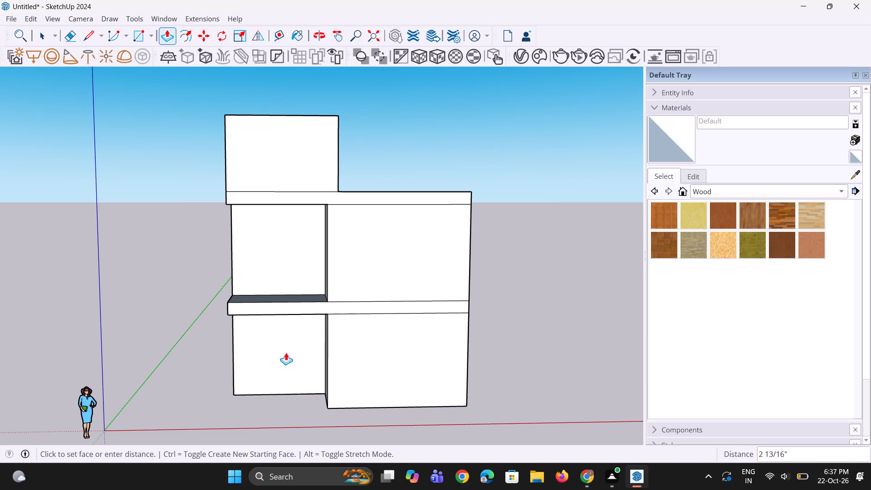
middle_drag(294, 353, 382, 358)
click(327, 355)
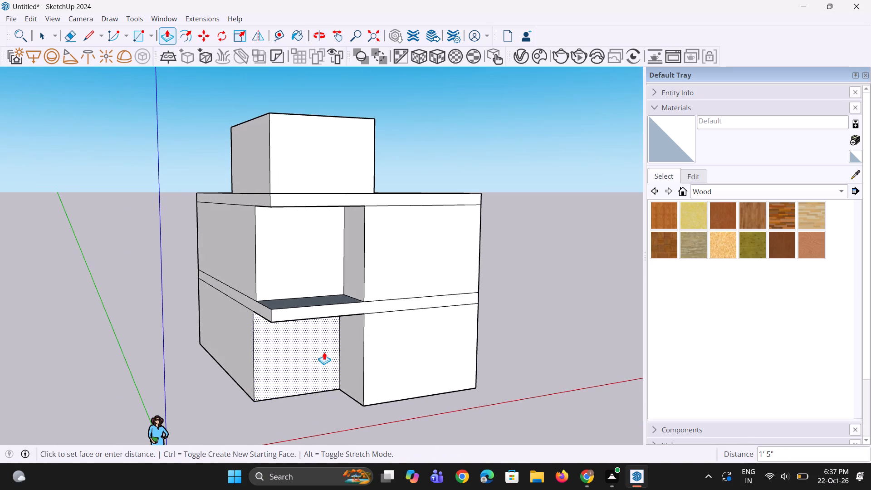
click(324, 352)
double_click(310, 289)
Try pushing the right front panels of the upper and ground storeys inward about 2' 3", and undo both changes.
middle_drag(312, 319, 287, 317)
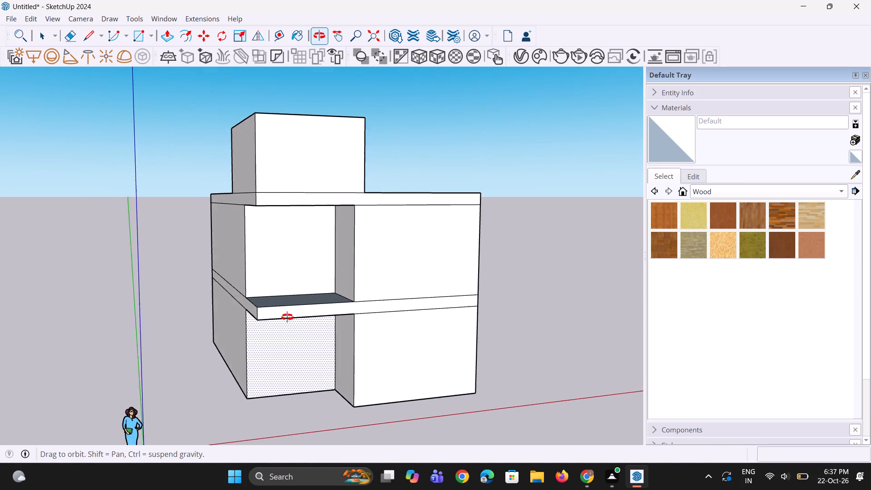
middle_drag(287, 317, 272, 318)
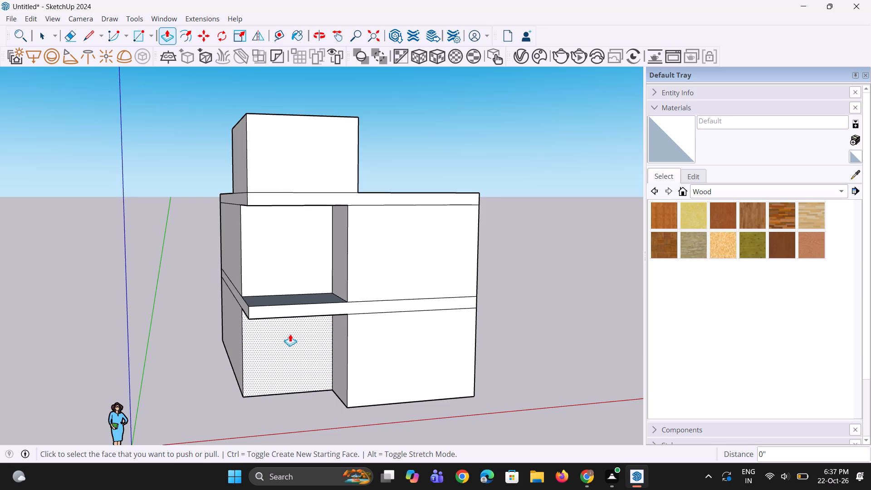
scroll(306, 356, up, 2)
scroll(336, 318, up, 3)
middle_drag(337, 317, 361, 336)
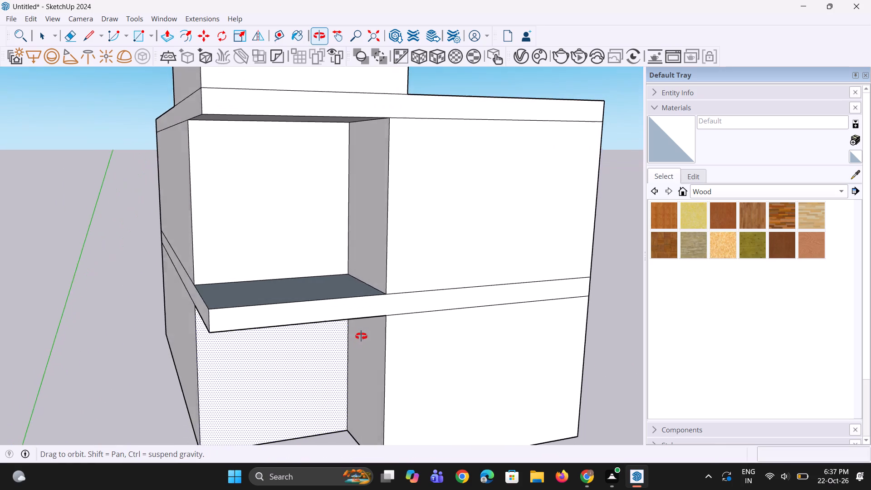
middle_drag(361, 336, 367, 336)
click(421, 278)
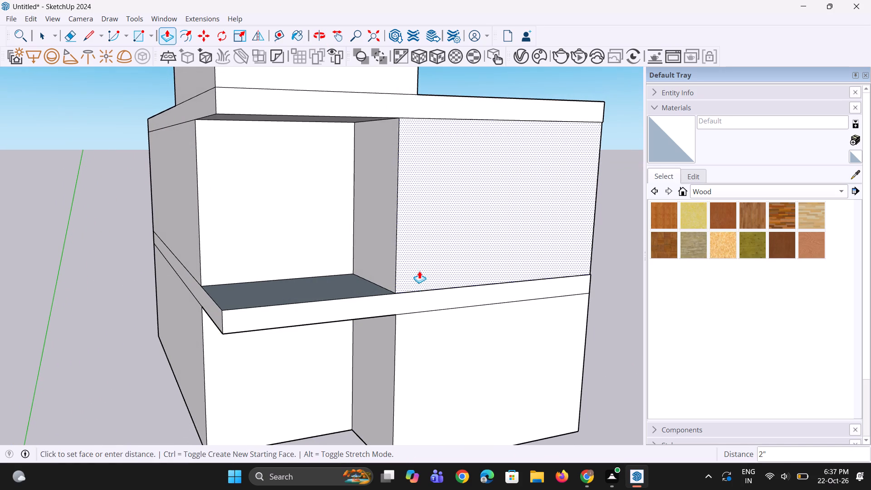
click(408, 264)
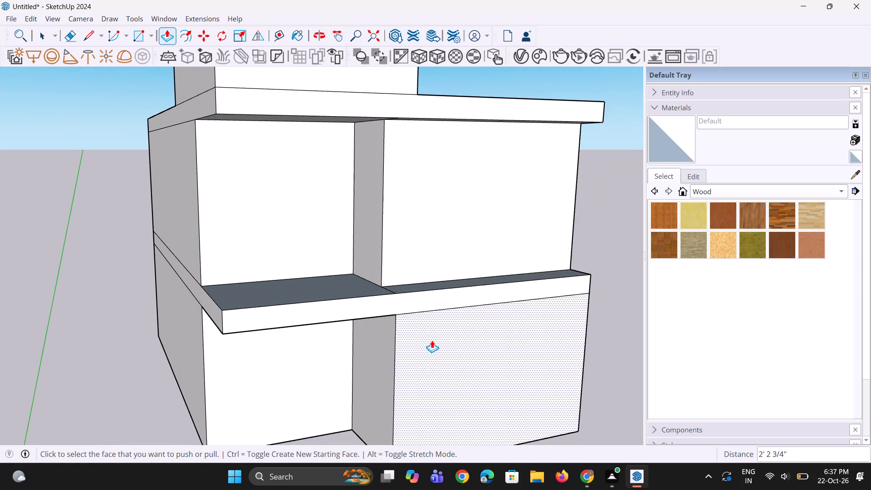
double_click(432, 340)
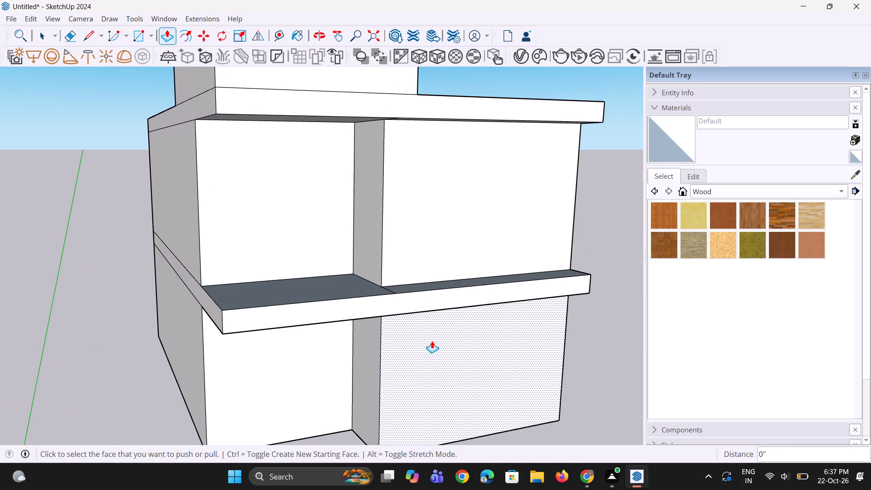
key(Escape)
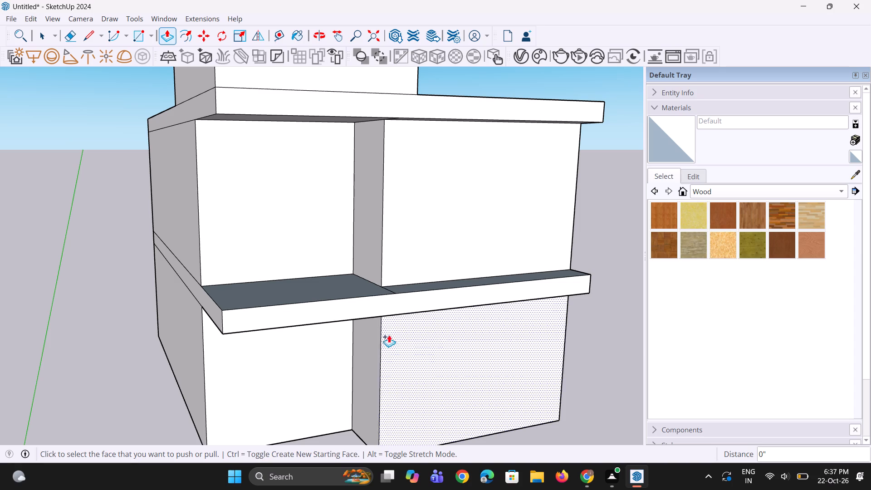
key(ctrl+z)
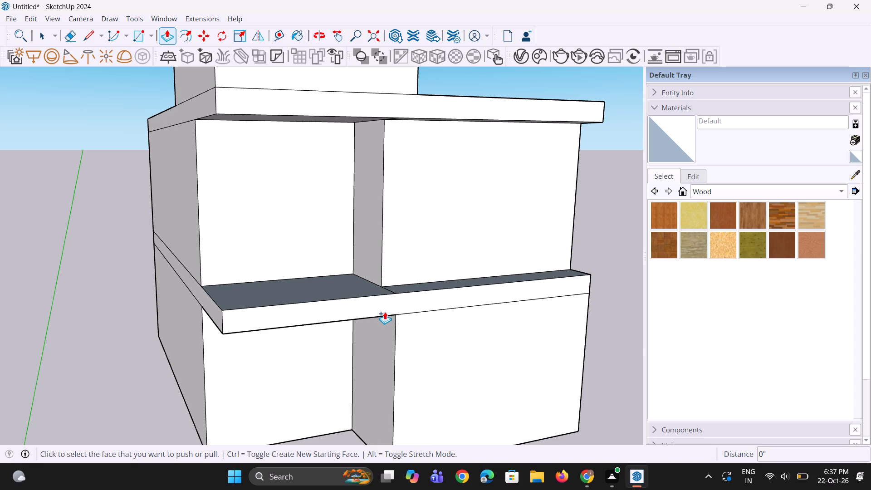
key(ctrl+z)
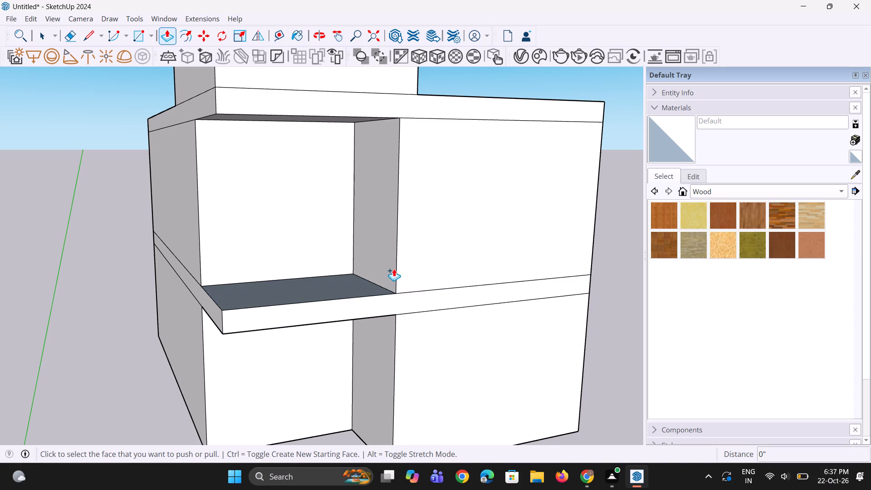
Push/Pull the upper storey's right front panel inward and repeat the same distance on the other three front panels.
click(406, 264)
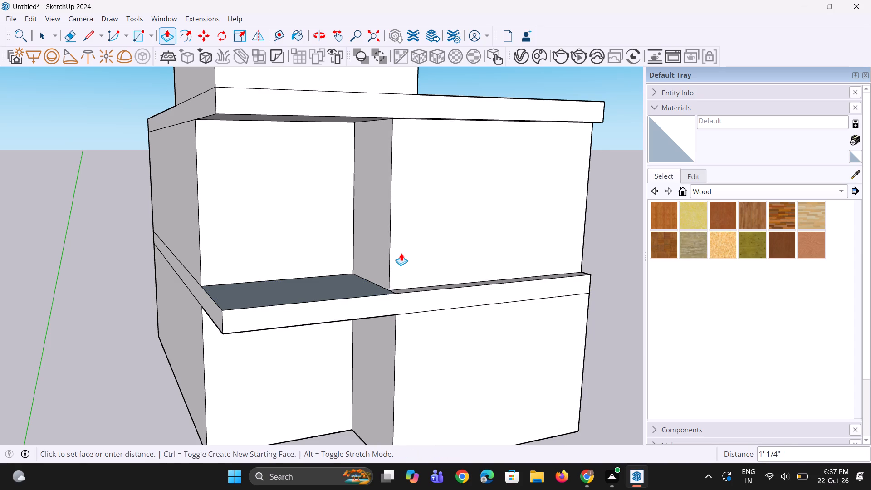
click(395, 252)
double_click(302, 233)
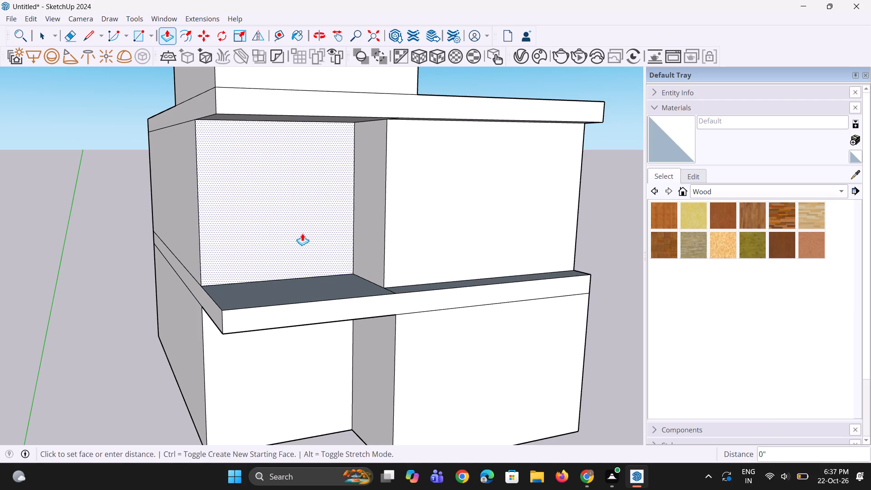
double_click(325, 352)
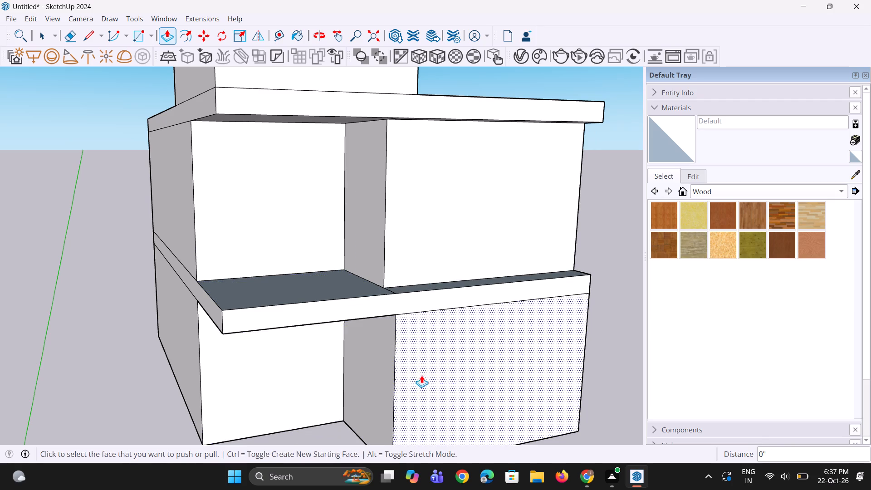
double_click(423, 376)
Push/Pull the front faces of the middle and roof slab bands outward about 6", keeping both flush.
middle_drag(396, 354, 387, 389)
click(374, 337)
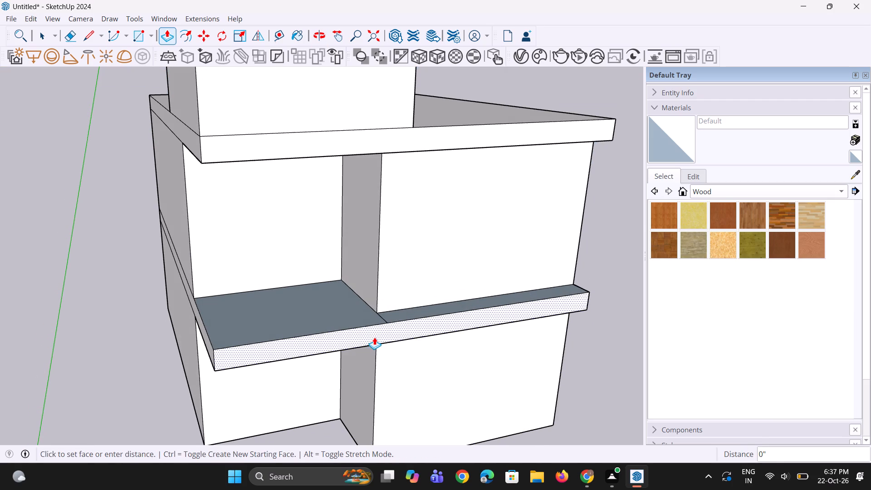
click(375, 343)
middle_drag(358, 349, 349, 338)
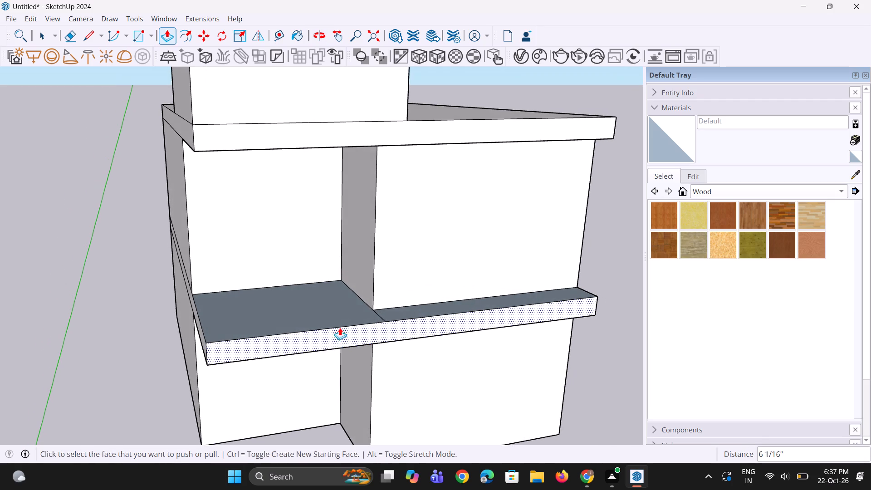
scroll(336, 327, down, 8)
middle_drag(336, 326, 311, 314)
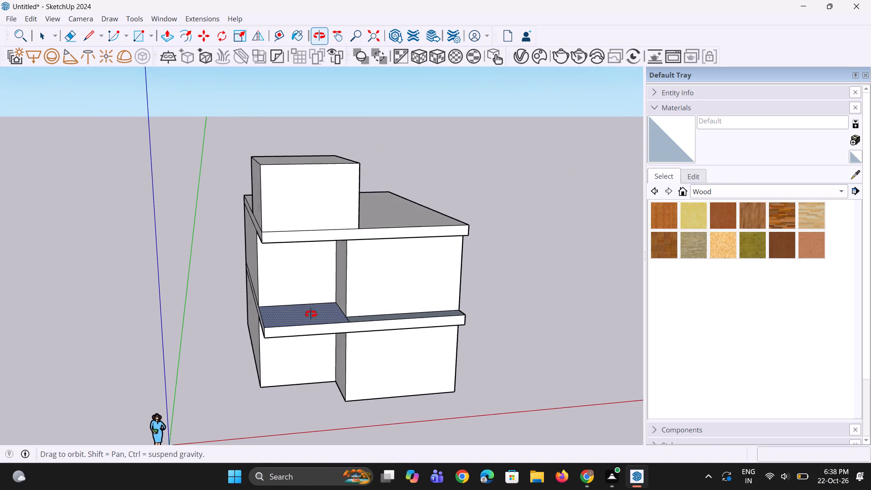
middle_drag(311, 314, 313, 314)
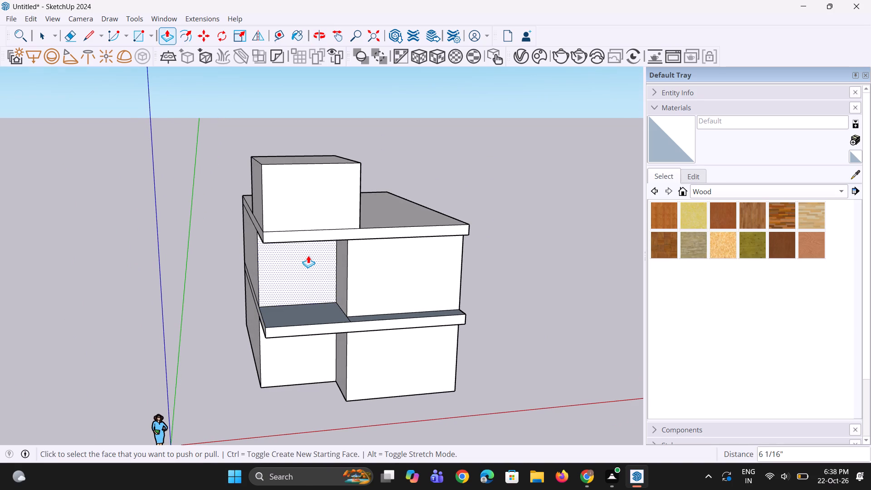
middle_drag(319, 253, 305, 242)
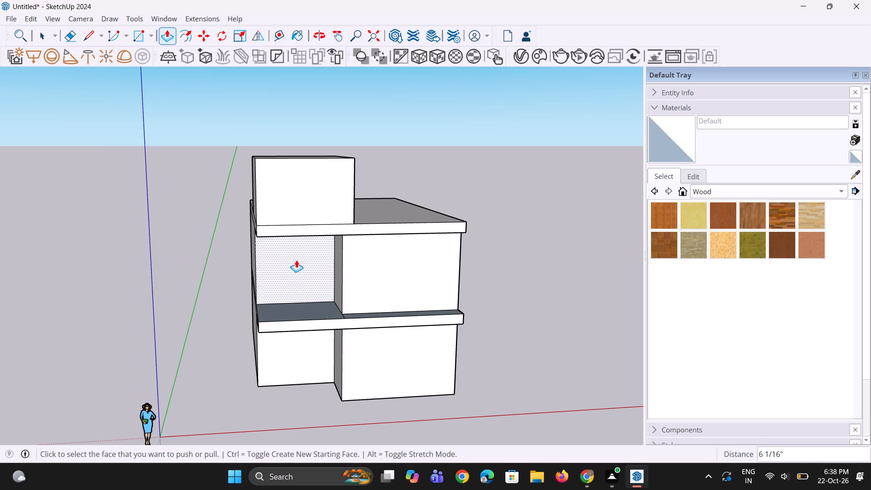
scroll(311, 242, up, 6)
middle_drag(324, 221, 363, 229)
scroll(345, 230, up, 1)
click(380, 228)
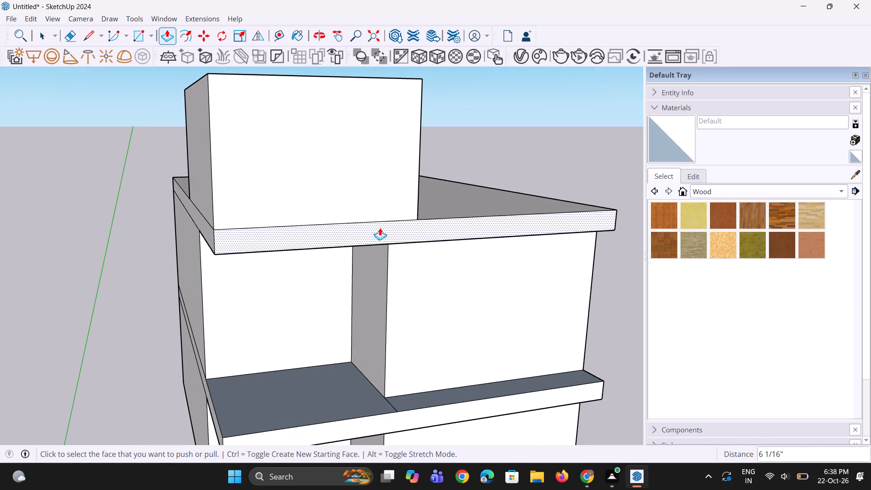
click(436, 413)
Push/Pull the roof slab's front face outward about 1' 5" more.
middle_drag(423, 284, 423, 349)
click(423, 294)
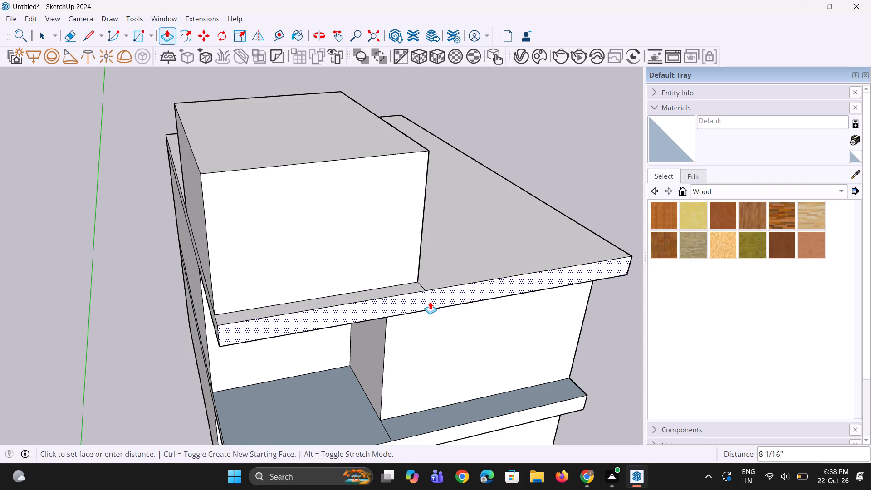
click(434, 304)
Push/Pull the rooftop block's front face inward about 3' 2".
middle_drag(432, 301, 413, 286)
click(369, 230)
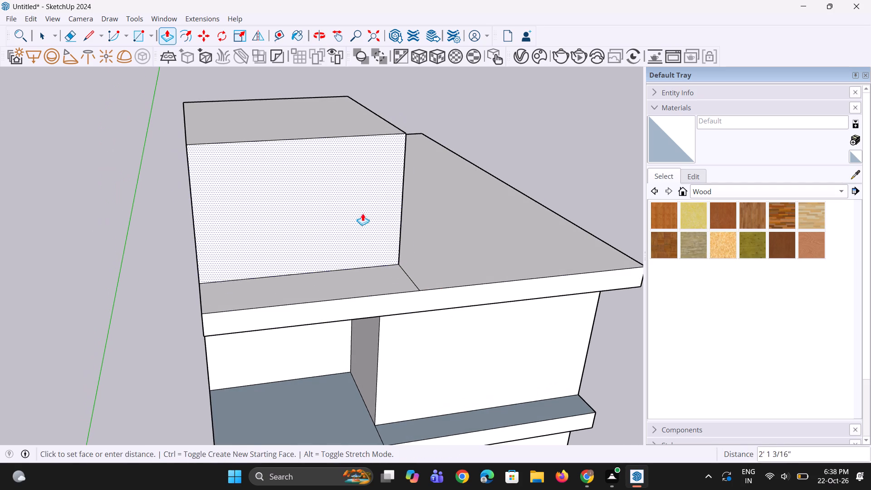
click(360, 210)
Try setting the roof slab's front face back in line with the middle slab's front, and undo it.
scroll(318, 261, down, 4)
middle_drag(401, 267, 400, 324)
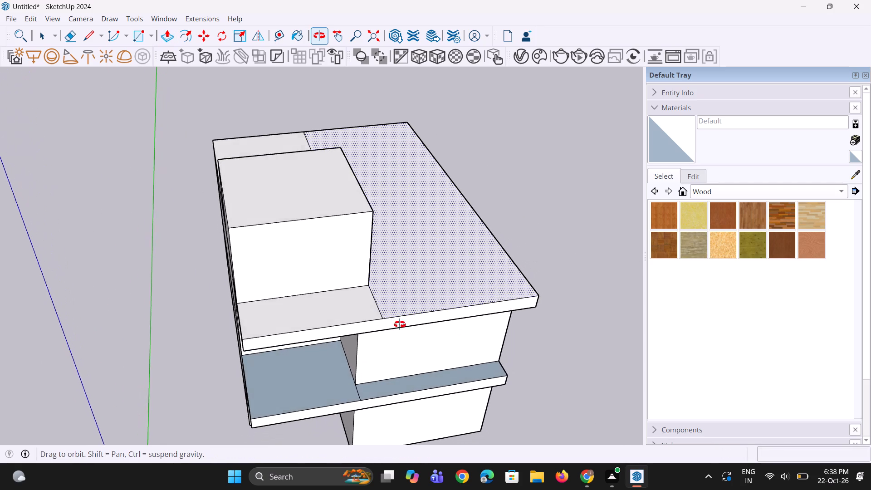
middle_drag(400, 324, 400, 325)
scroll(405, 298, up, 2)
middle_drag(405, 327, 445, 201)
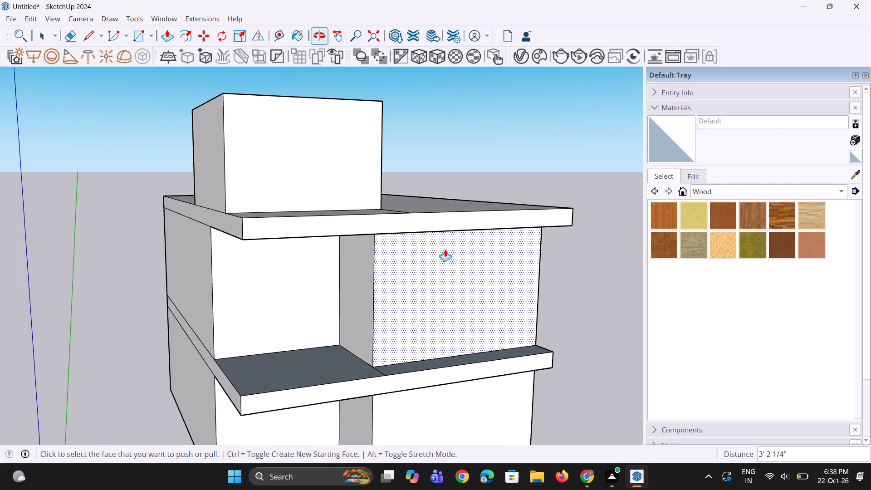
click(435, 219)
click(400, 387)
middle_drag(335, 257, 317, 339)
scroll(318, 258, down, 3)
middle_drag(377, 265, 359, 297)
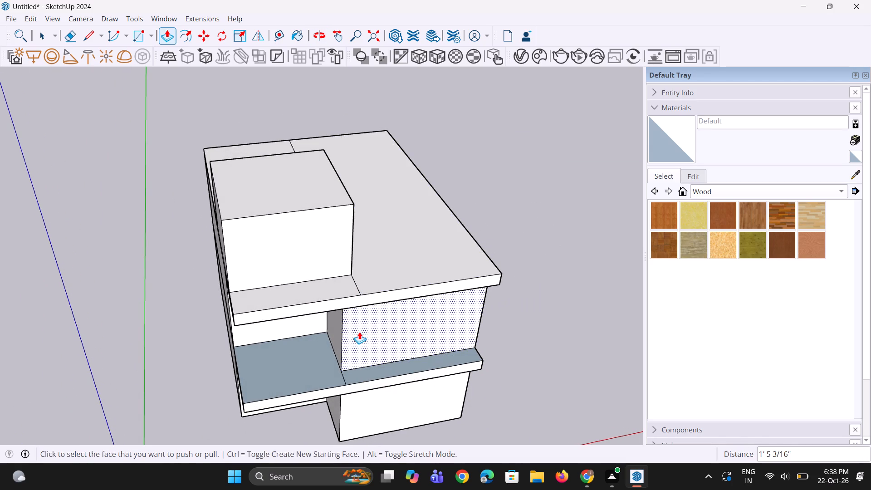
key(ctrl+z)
Push/Pull the middle slab's front face outward about 1' 5", in line with the roof slab's front face.
click(362, 386)
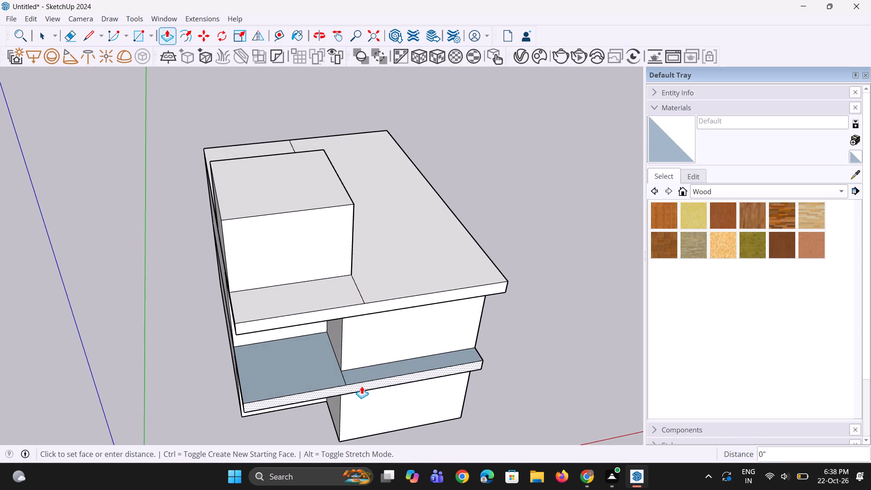
click(390, 301)
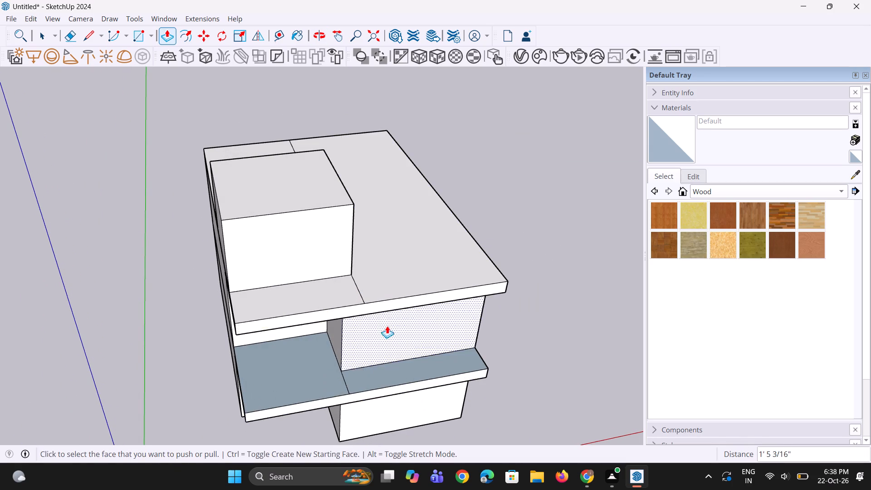
Erase the leftover dividing line on the roof slab's top between the rooftop block and the front edge.
middle_drag(388, 326, 429, 268)
scroll(343, 294, down, 4)
middle_drag(391, 266, 363, 288)
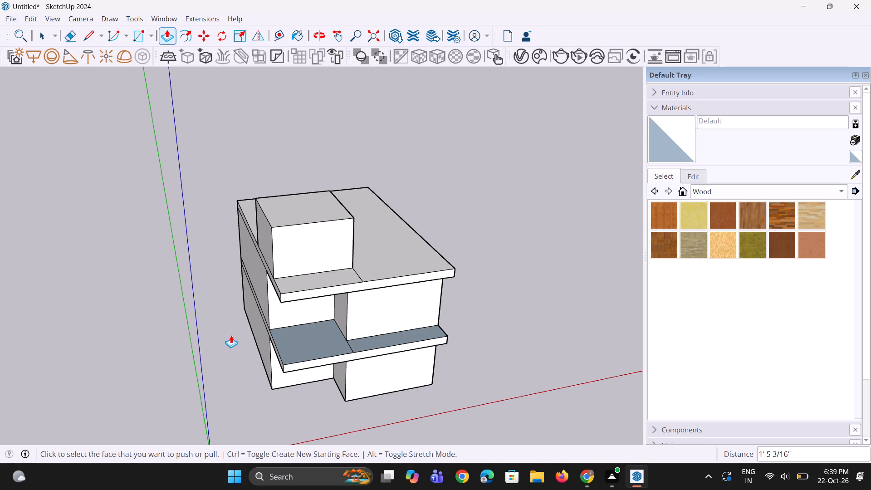
middle_drag(213, 354, 229, 353)
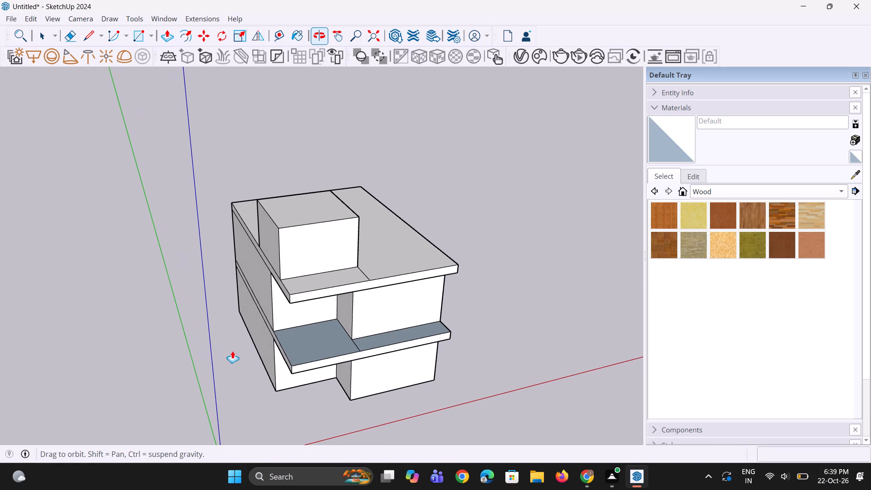
scroll(348, 315, up, 3)
middle_drag(335, 284, 358, 314)
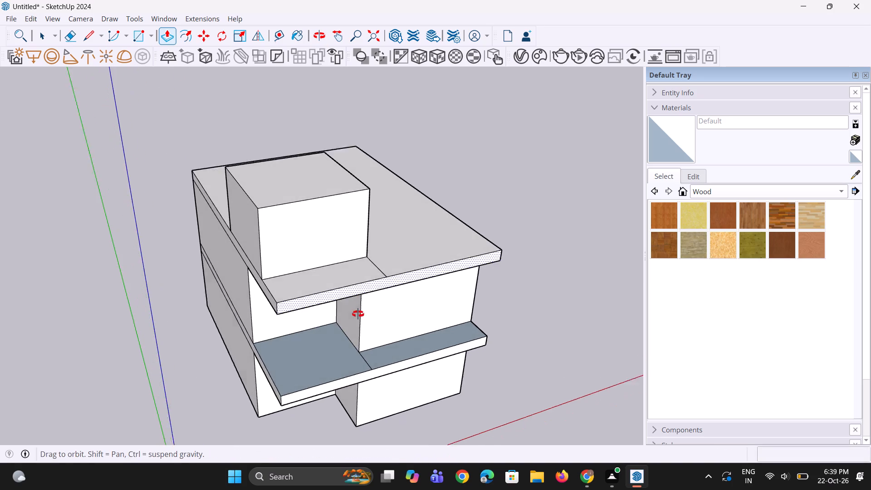
middle_drag(358, 314, 360, 316)
key(space)
key(space)
key(e)
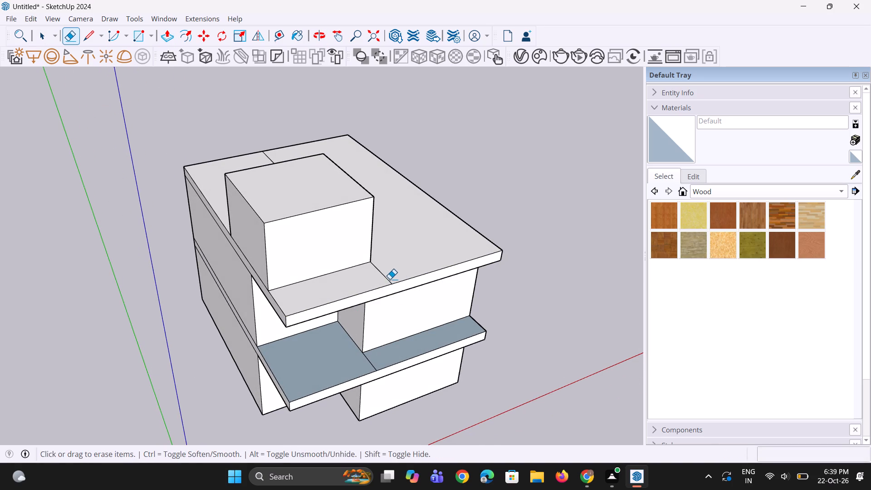
click(390, 279)
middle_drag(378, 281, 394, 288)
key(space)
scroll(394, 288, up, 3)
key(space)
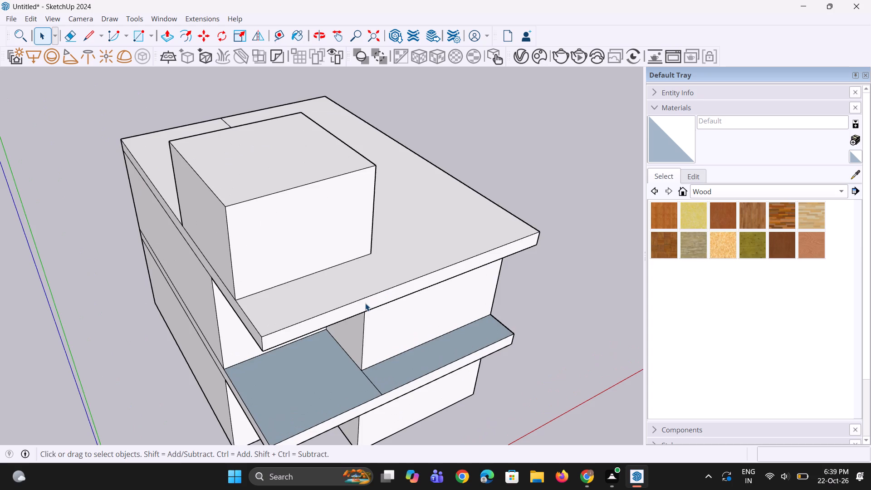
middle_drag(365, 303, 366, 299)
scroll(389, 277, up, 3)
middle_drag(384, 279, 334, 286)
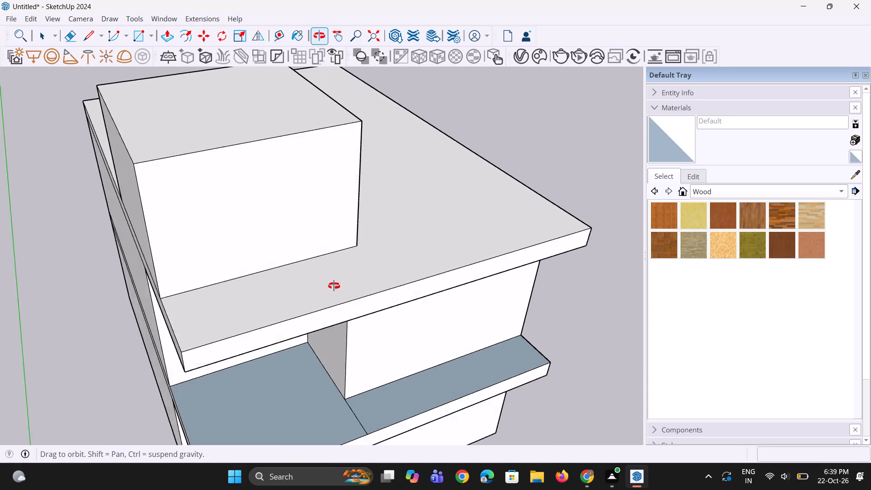
Push/Pull the rooftop block's side face facing the open terrace inward about 11".
middle_drag(334, 286, 219, 288)
key(p)
click(305, 188)
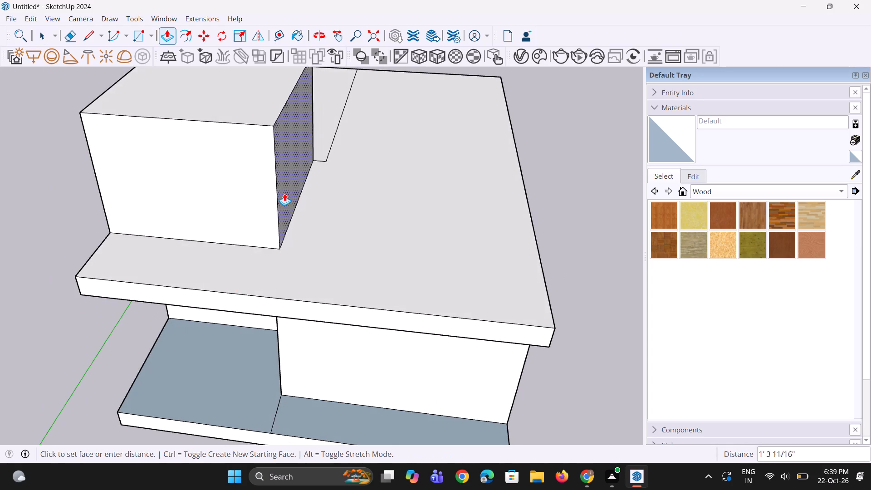
click(291, 197)
Draw a line about 5' 1 1/2" long from the rooftop block's front corner straight to the roof slab's front edge.
scroll(281, 237, up, 2)
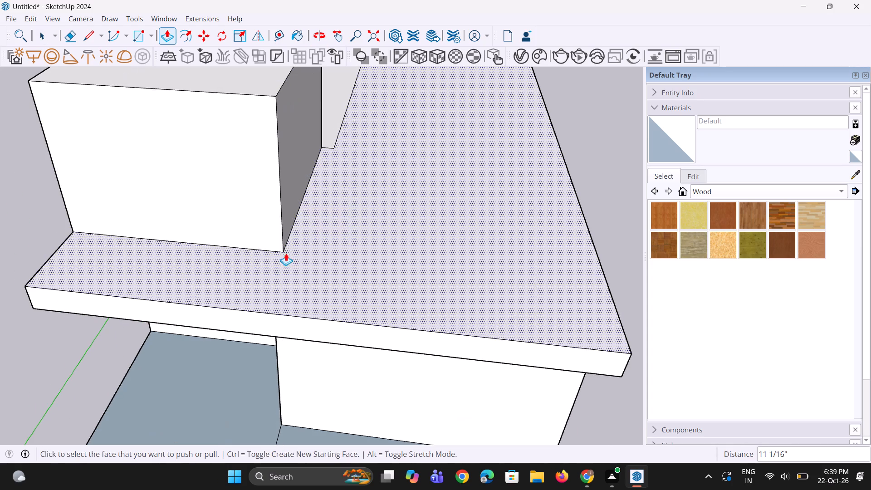
key(space)
key(space)
key(l)
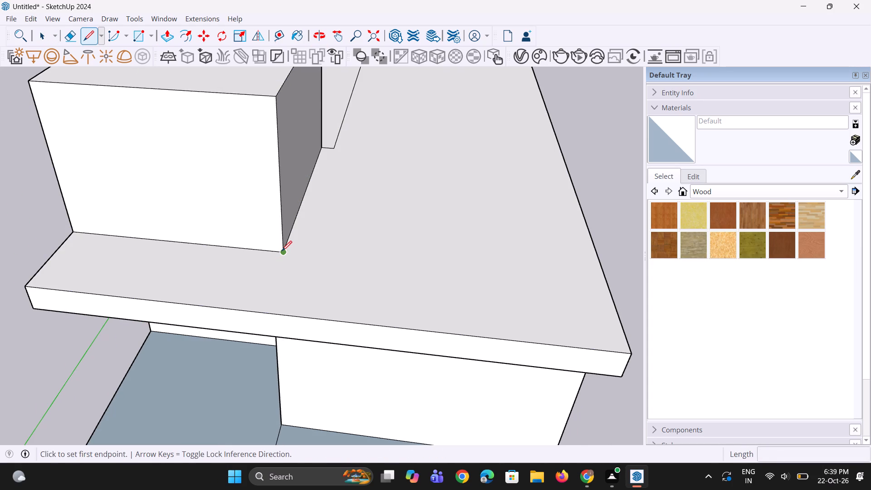
click(282, 251)
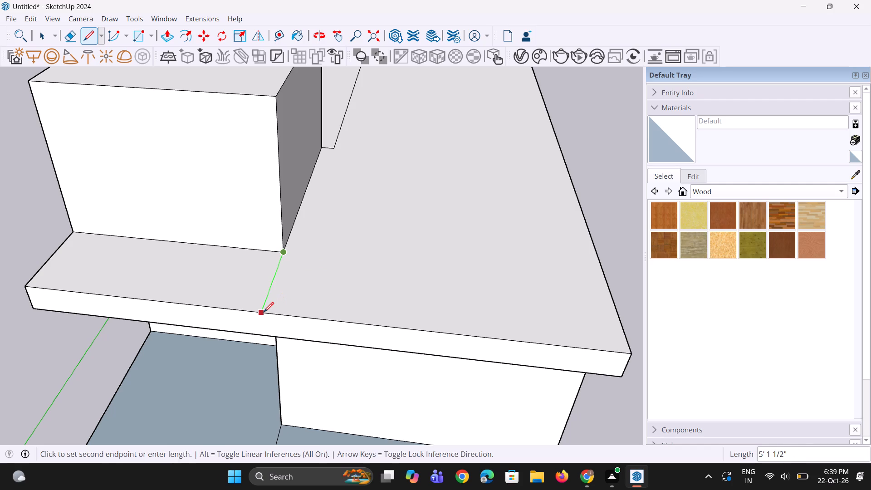
click(263, 312)
Copy the roof slab's front edge on the terrace side of the new line inward about 1' 3".
key(space)
click(275, 313)
middle_drag(275, 312, 281, 337)
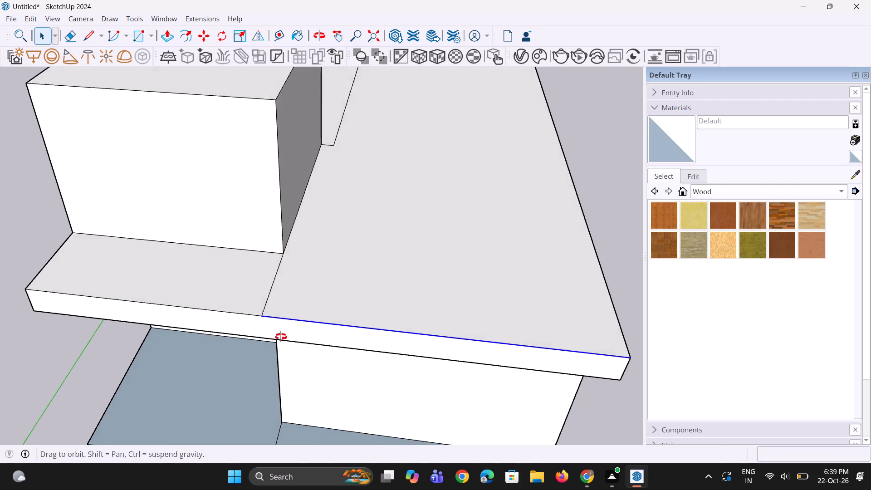
middle_drag(281, 337, 282, 340)
key(m)
click(268, 328)
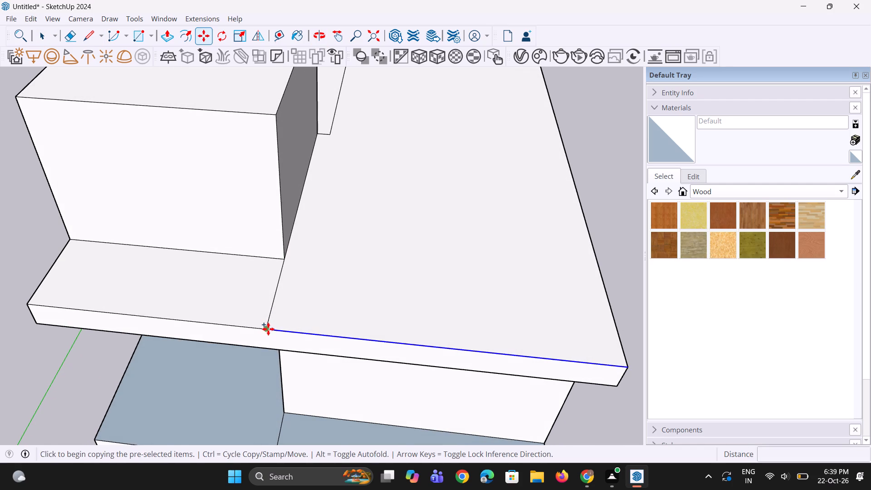
click(271, 310)
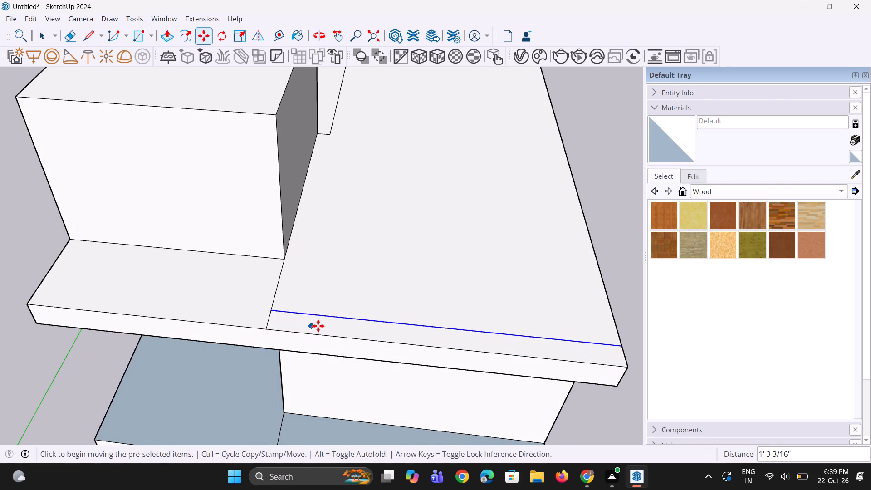
Push/Pull the strip along the terrace's front edge up about 9 1/2", plus another 2 1/4", as a parapet.
key(p)
click(323, 323)
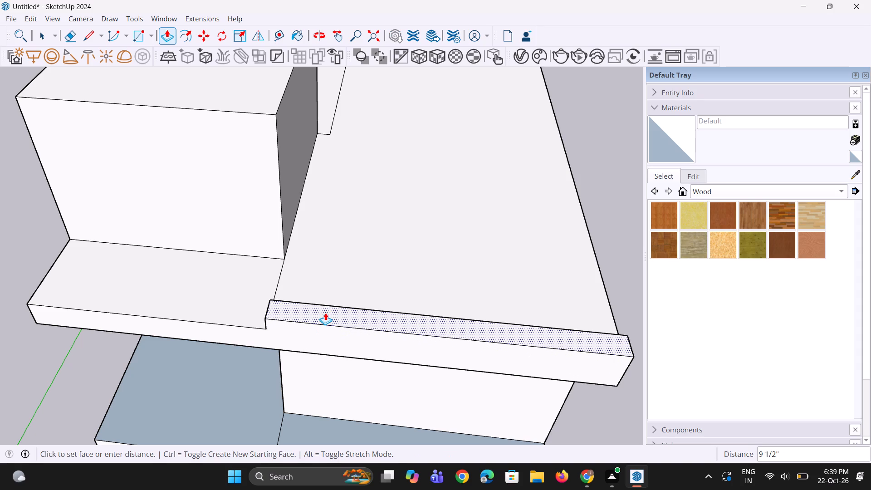
click(325, 313)
middle_drag(333, 314, 428, 283)
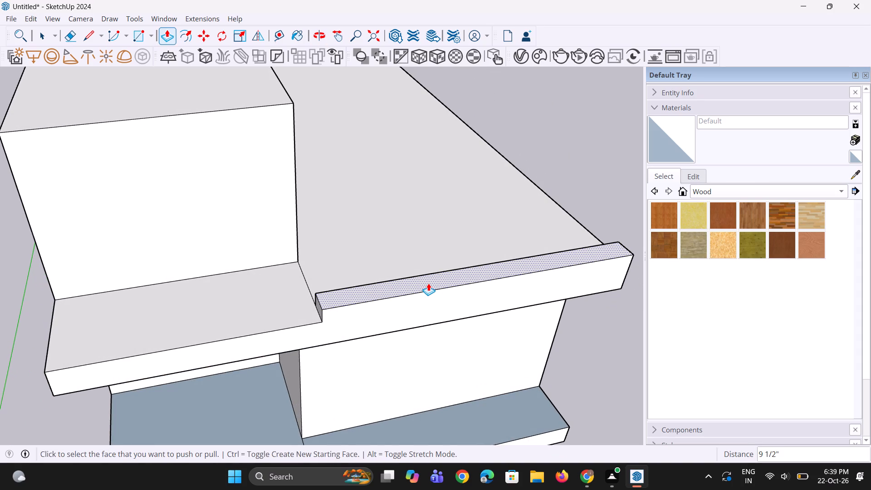
scroll(428, 283, up, 2)
click(352, 296)
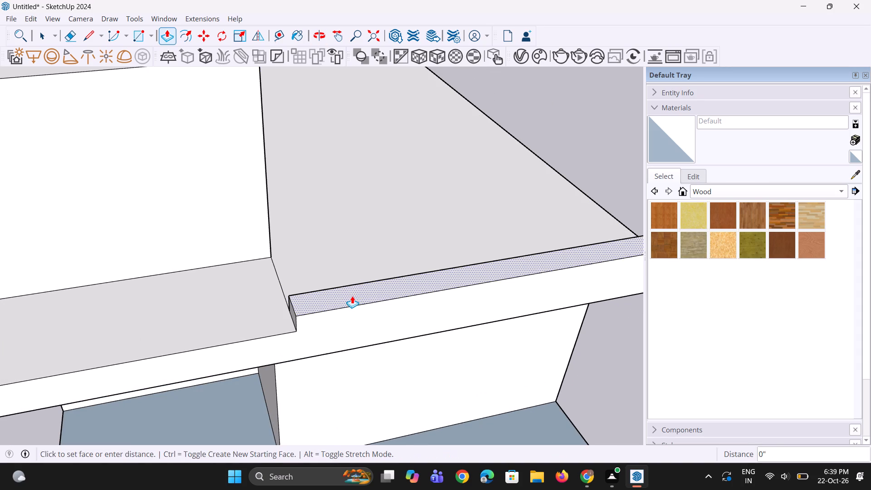
click(352, 292)
Copy the parapet's vertical end edge about 11 1/2" along its inner face to mark off an end section.
middle_drag(318, 300, 0, 327)
scroll(124, 284, down, 3)
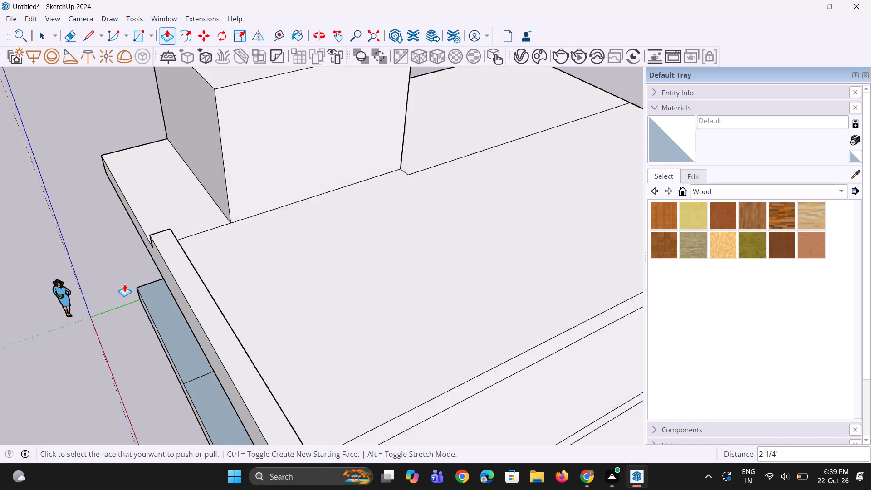
scroll(124, 284, down, 2)
middle_drag(222, 290, 2, 275)
scroll(97, 225, up, 4)
scroll(173, 158, up, 4)
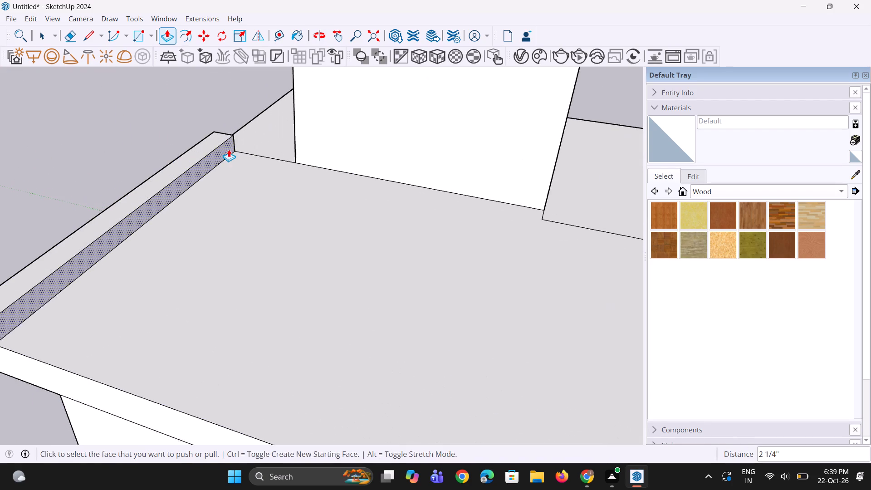
scroll(229, 149, up, 2)
key(space)
key(space)
scroll(230, 142, up, 2)
click(239, 145)
scroll(238, 150, up, 2)
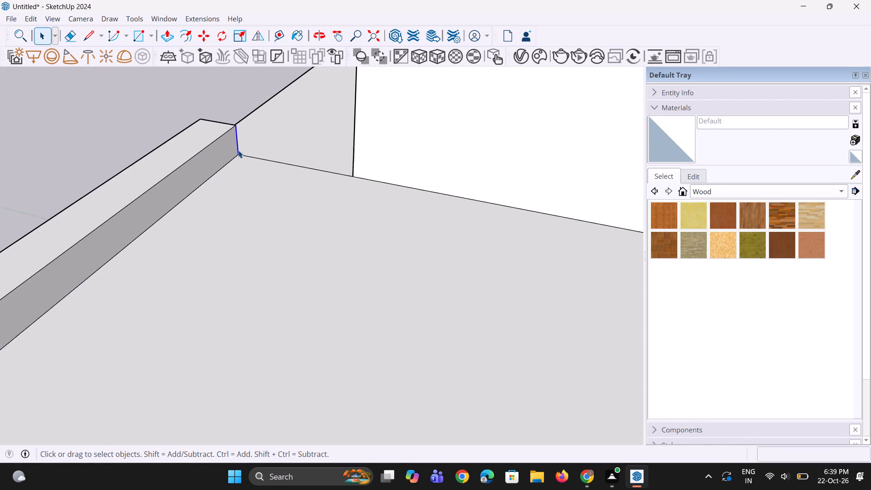
scroll(238, 150, up, 1)
key(m)
click(238, 156)
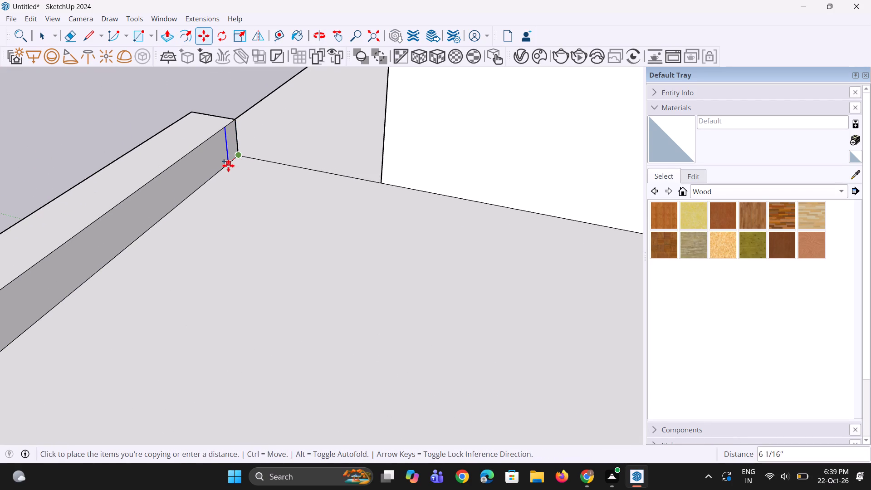
click(221, 173)
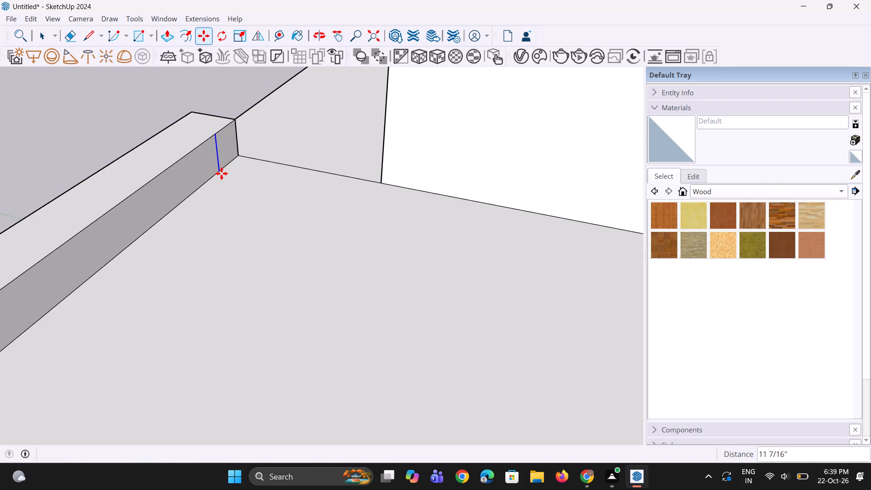
Push/Pull the marked end section back to the rooftop block's front face to form a parapet return.
key(p)
click(225, 155)
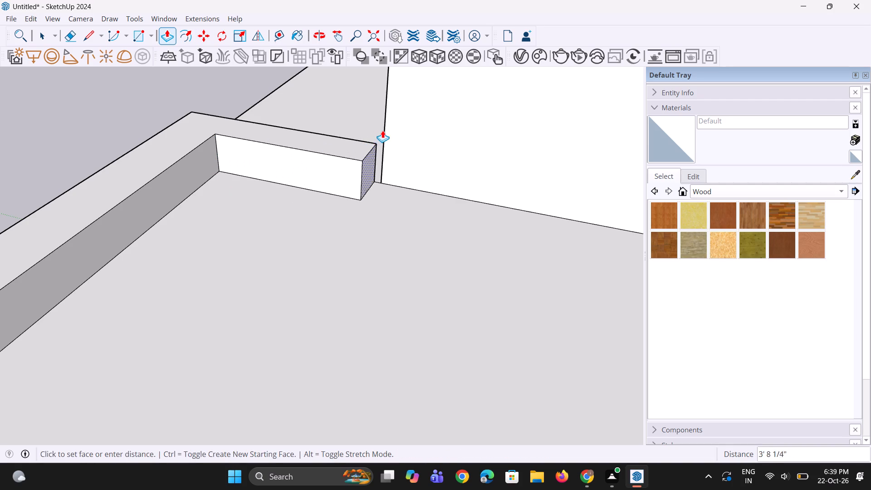
click(383, 130)
Push/Pull the rooftop block's terrace-side face outward into line with the parapet return's inner face.
scroll(293, 201, down, 5)
scroll(267, 203, up, 1)
middle_drag(267, 203, 600, 200)
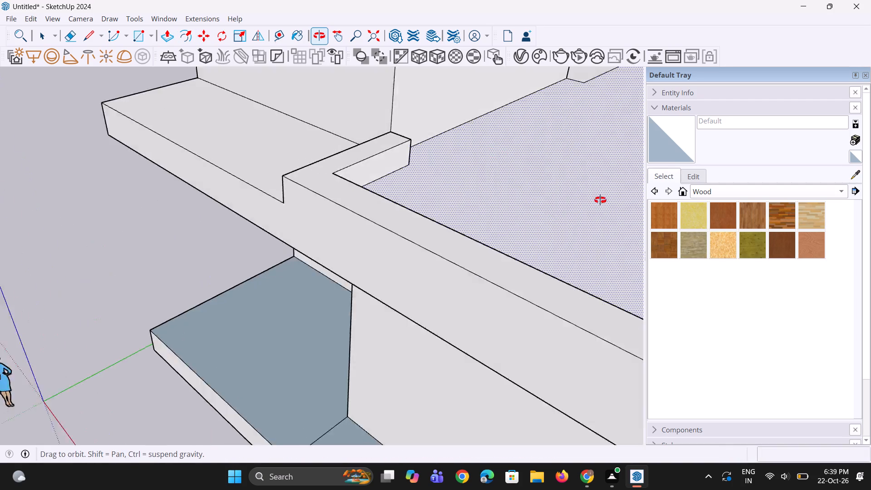
middle_drag(600, 200, 624, 192)
scroll(324, 289, down, 5)
middle_drag(322, 253, 499, 303)
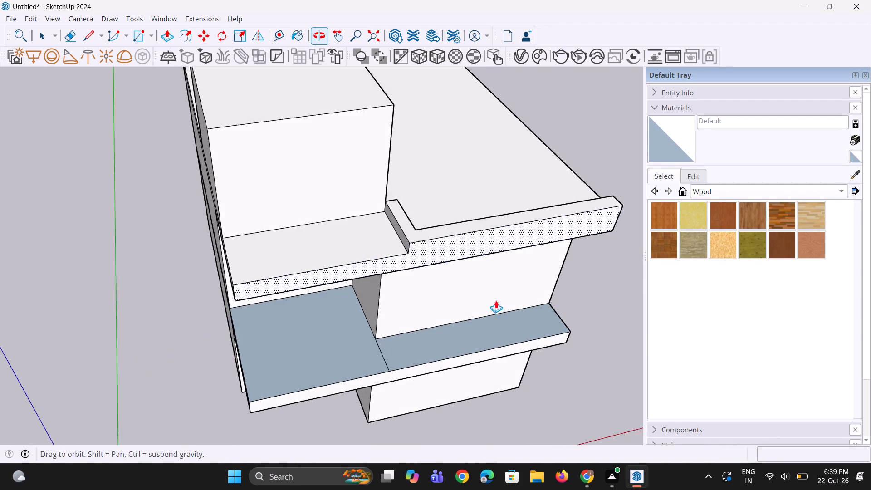
scroll(440, 190, up, 4)
middle_drag(436, 171, 322, 157)
click(326, 143)
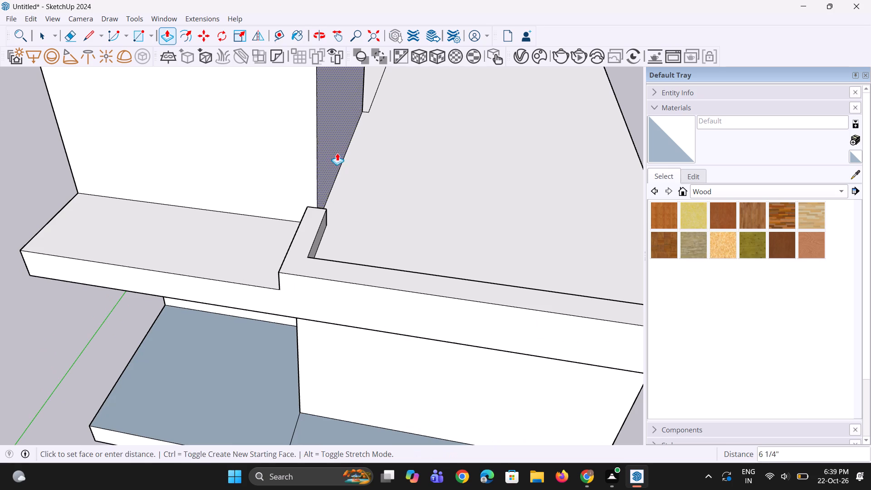
click(328, 213)
Push/Pull the parapet return's outer side face outward about 6" to thicken it.
middle_drag(312, 235, 365, 229)
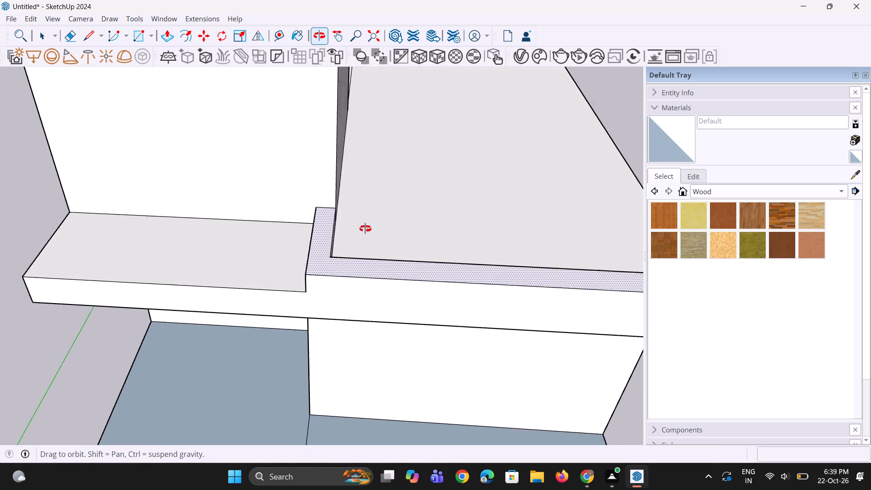
middle_drag(365, 229, 480, 190)
scroll(408, 219, up, 1)
click(388, 215)
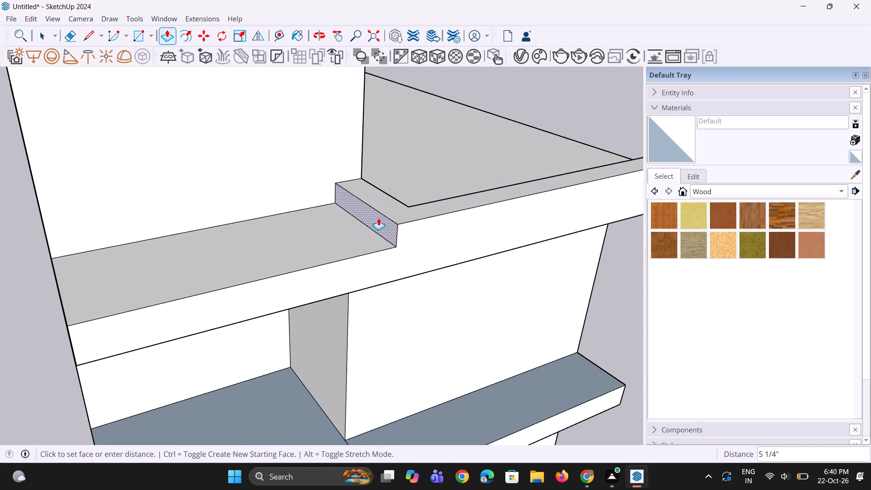
click(378, 218)
Copy the front edge of the middle slab's narrow section inward about 1' 2" along the dividing line.
middle_drag(377, 237, 307, 241)
scroll(306, 240, down, 5)
scroll(343, 238, up, 1)
middle_drag(343, 238, 354, 262)
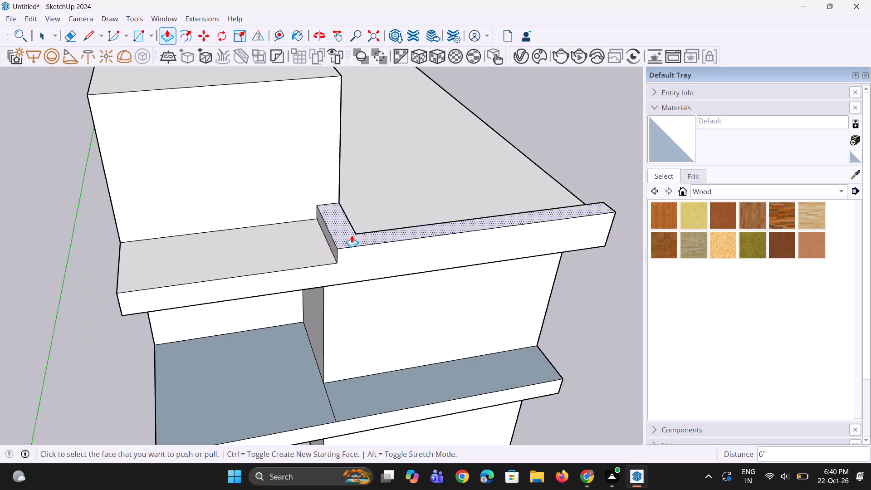
scroll(339, 224, down, 7)
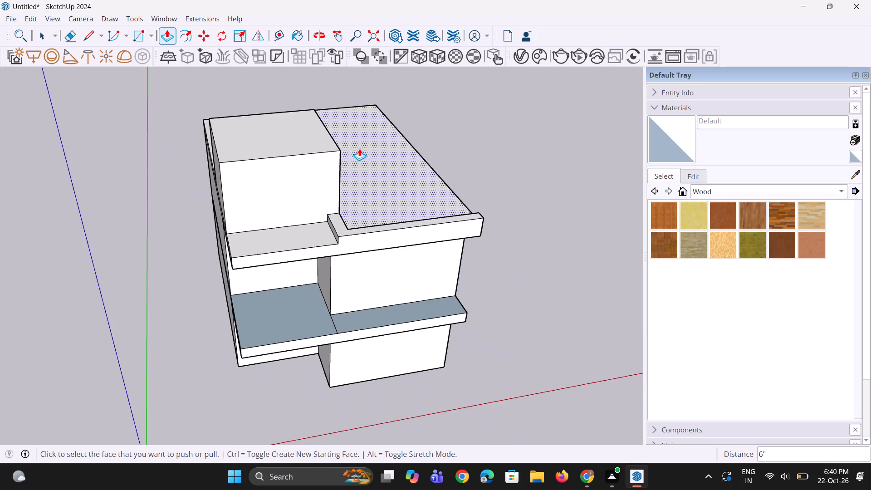
scroll(359, 148, down, 9)
middle_drag(323, 230, 382, 222)
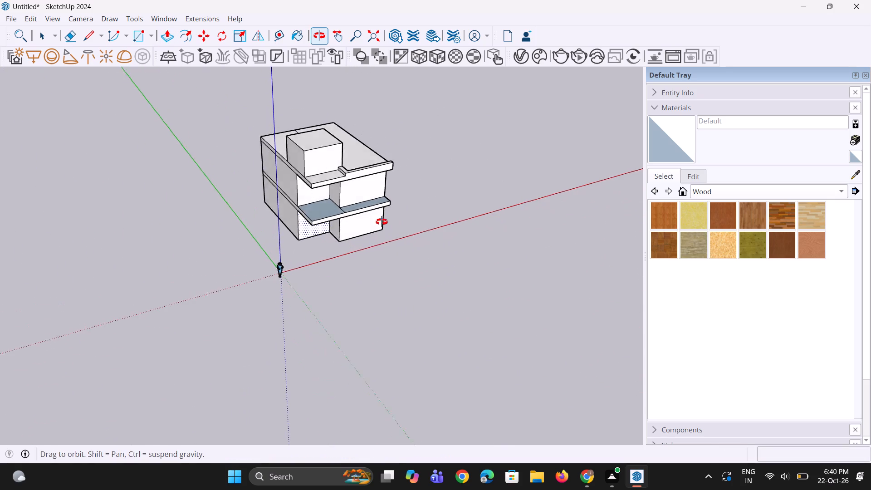
middle_drag(382, 222, 382, 220)
scroll(340, 171, up, 11)
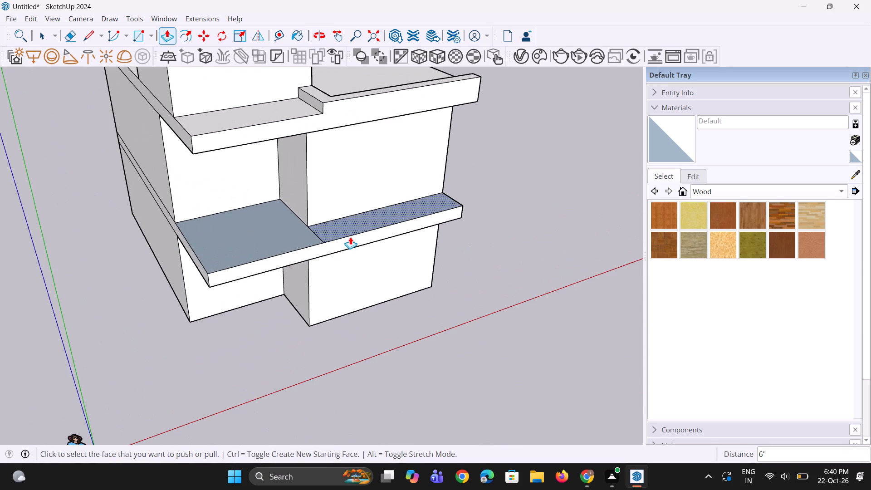
middle_drag(348, 233, 426, 256)
key(space)
key(space)
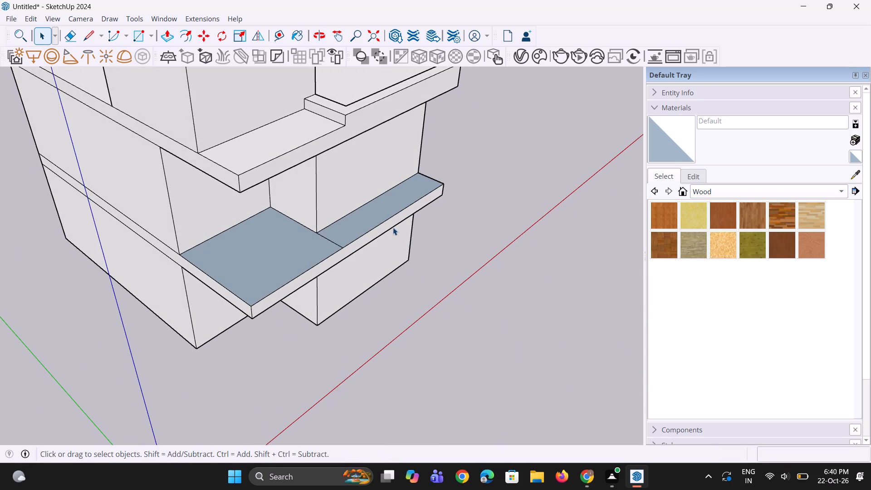
click(384, 222)
scroll(371, 232, up, 3)
key(m)
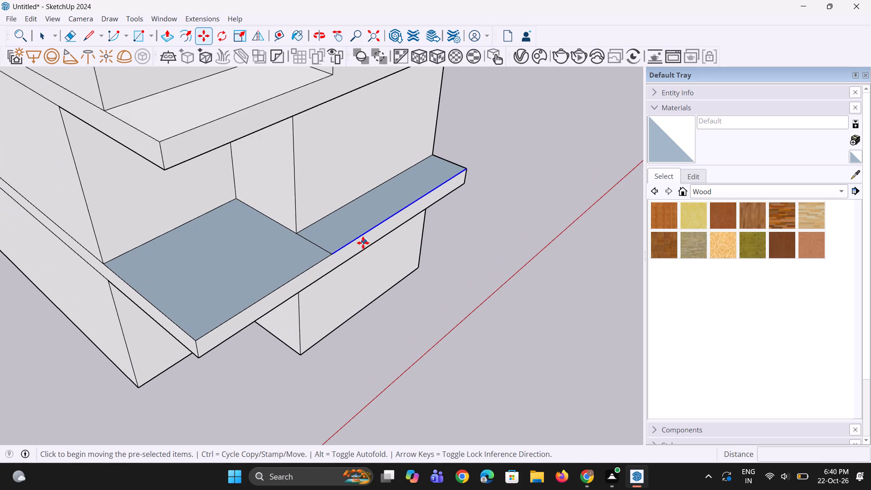
scroll(362, 244, up, 2)
click(322, 253)
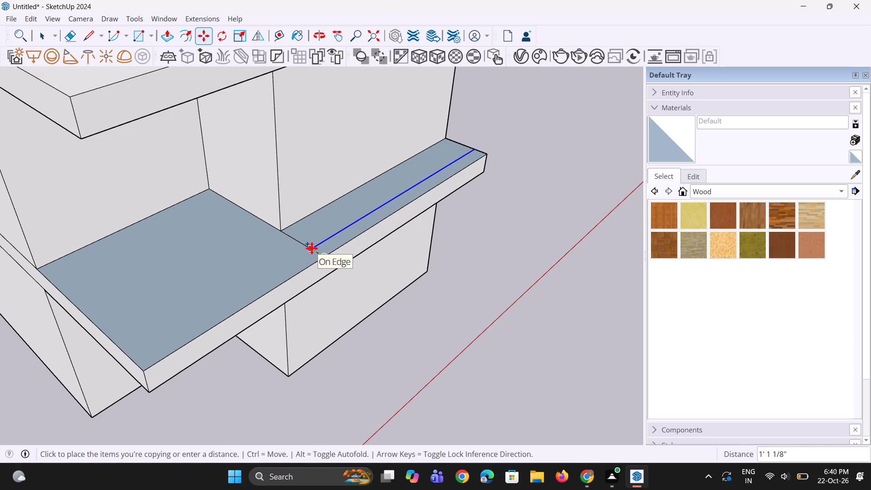
click(311, 247)
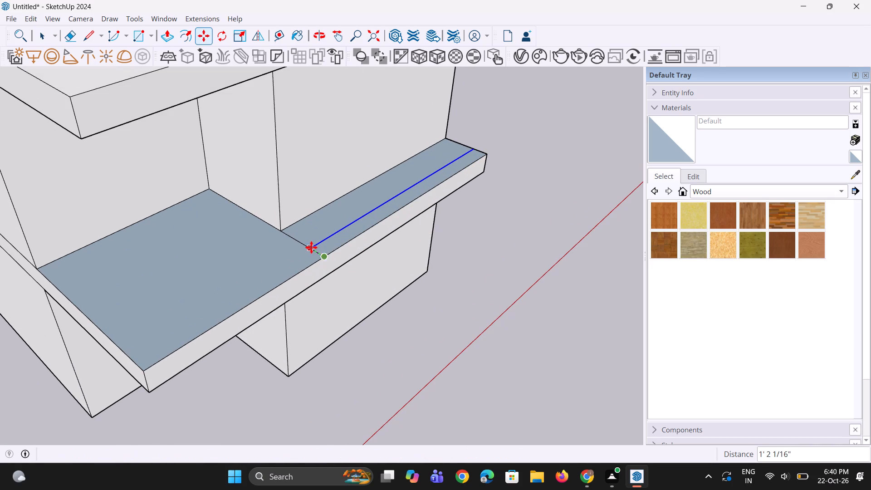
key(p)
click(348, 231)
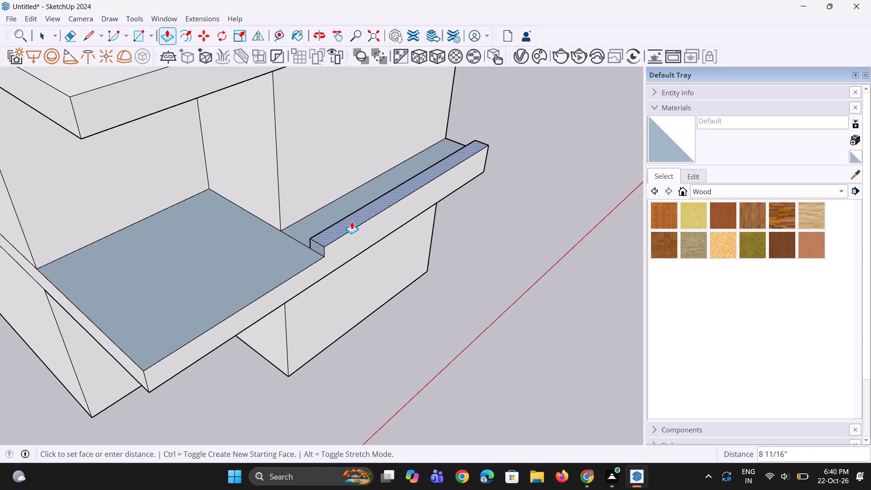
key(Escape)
Draw a line about 1' 2" long across the middle slab's front strip, roughly two-thirds of the way to its outer end.
middle_drag(378, 228, 284, 247)
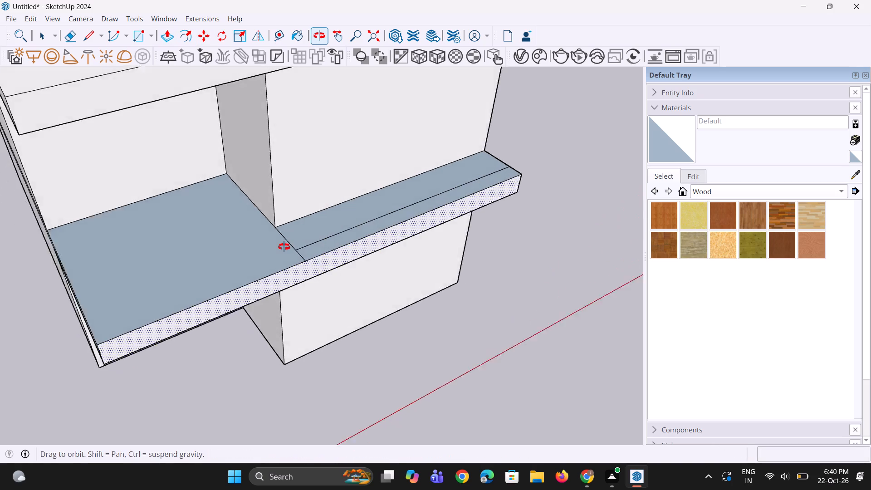
middle_drag(284, 247, 282, 247)
key(space)
key(space)
scroll(289, 244, down, 5)
middle_drag(339, 235, 325, 231)
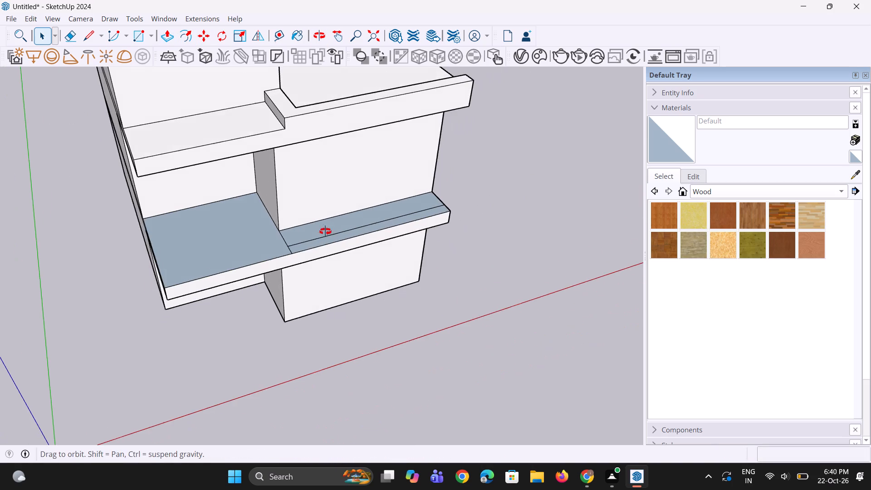
middle_drag(325, 231, 271, 232)
scroll(319, 234, up, 3)
key(l)
scroll(366, 227, up, 2)
scroll(425, 214, up, 3)
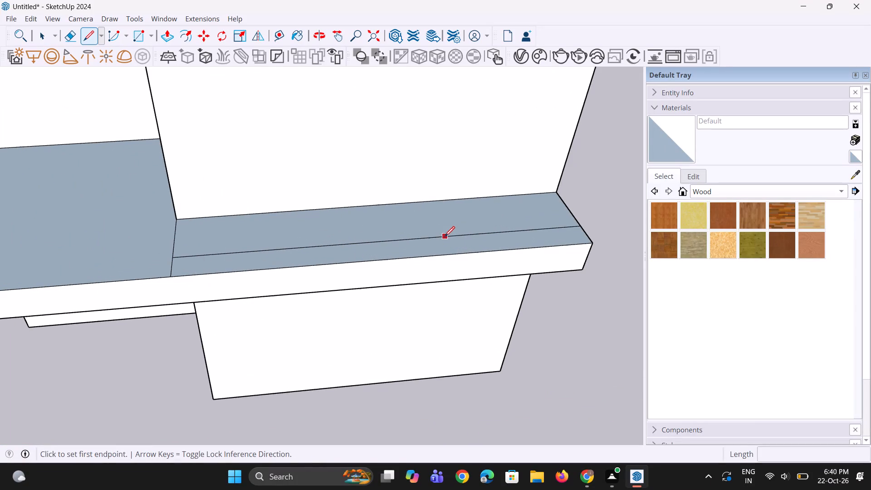
click(444, 238)
click(448, 255)
Erase the short piece of the dividing line that crosses the middle slab's front strip.
scroll(470, 246, down, 5)
key(space)
key(space)
scroll(313, 255, up, 2)
key(e)
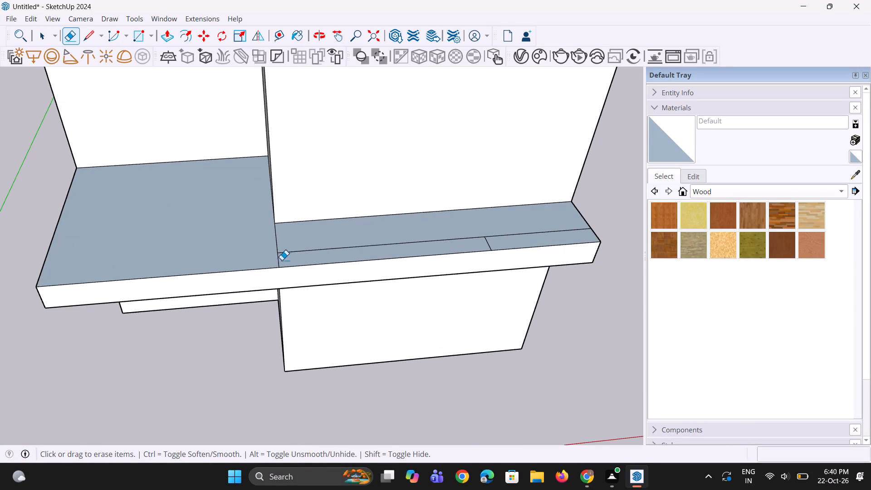
click(278, 264)
Draw a line about 12' 3" long from the front strip's inner corner across the wide section to its outer side edge.
middle_drag(289, 256, 317, 255)
key(l)
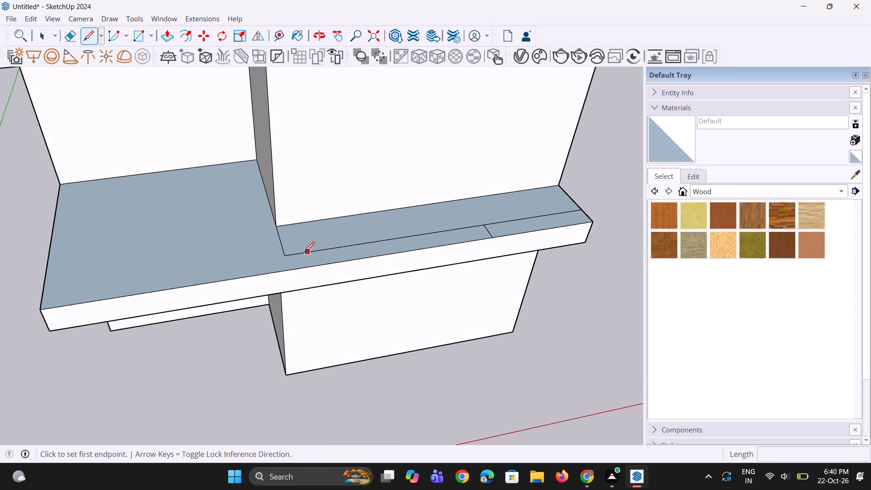
click(286, 252)
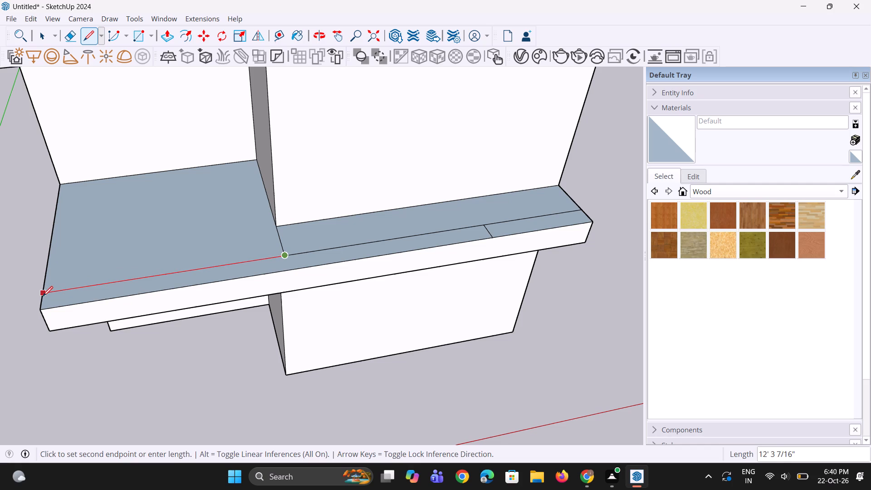
click(43, 296)
Push/Pull the middle slab's front strip upward in two pulls of about 2 1/8" and 2 3/8" to form a low parapet.
key(p)
click(118, 287)
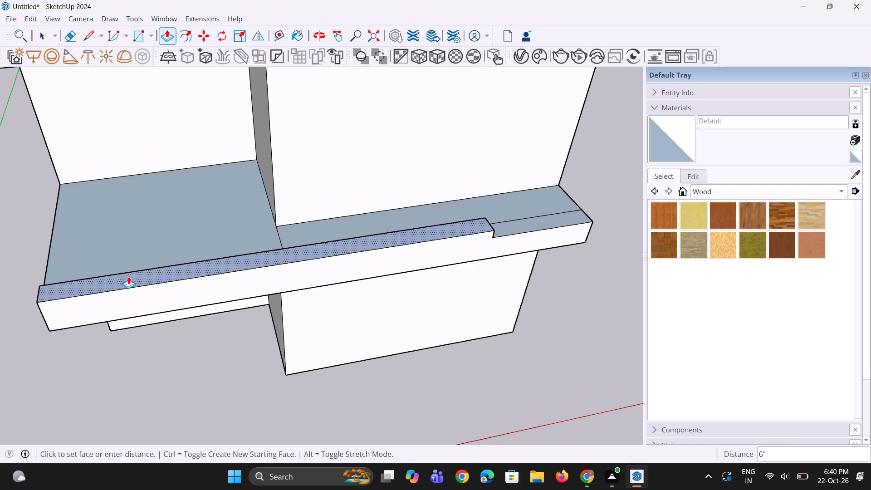
click(130, 281)
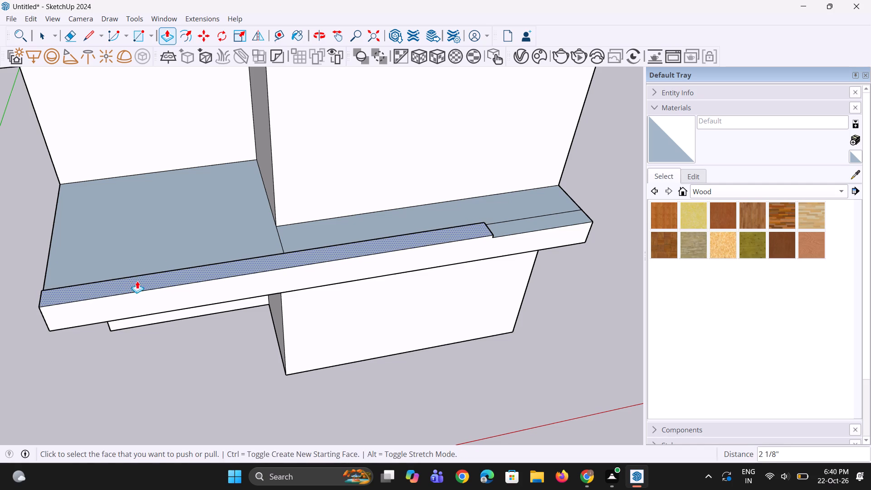
middle_drag(157, 281, 325, 197)
scroll(186, 270, up, 1)
scroll(252, 248, up, 2)
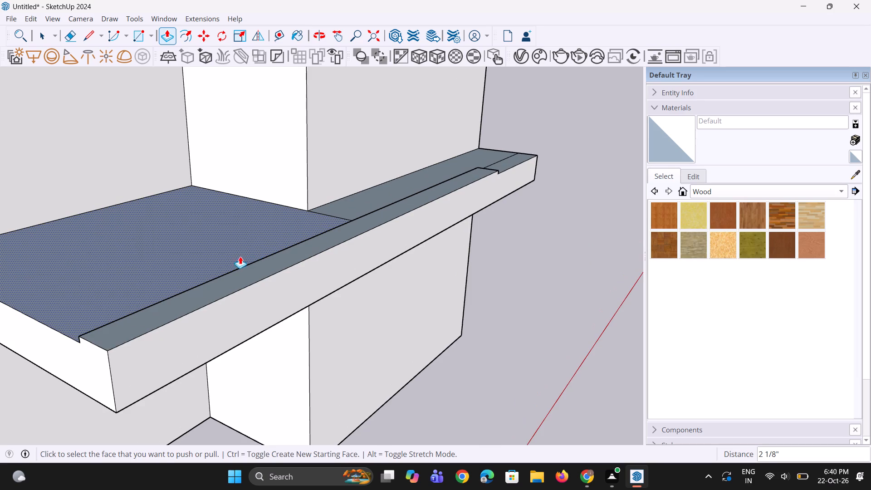
click(239, 271)
click(239, 265)
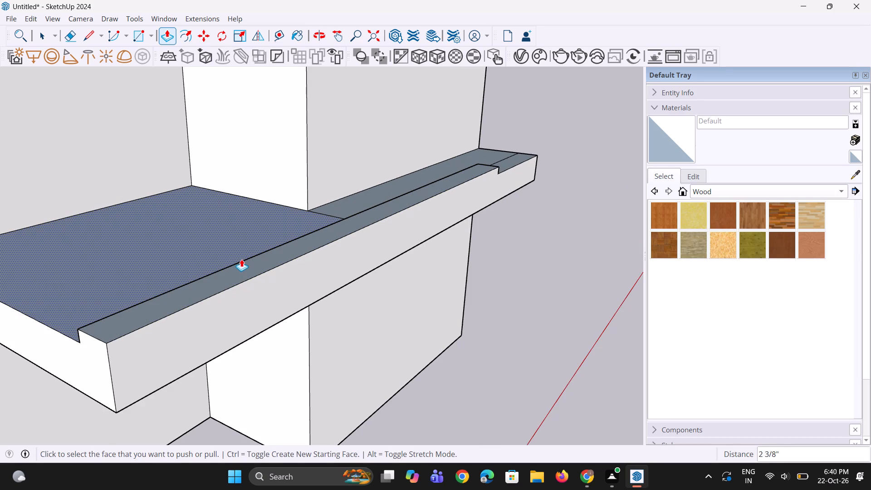
Copy the vertical inner edge at the parapet's end about 1' along the parapet's inner face.
scroll(242, 249, down, 5)
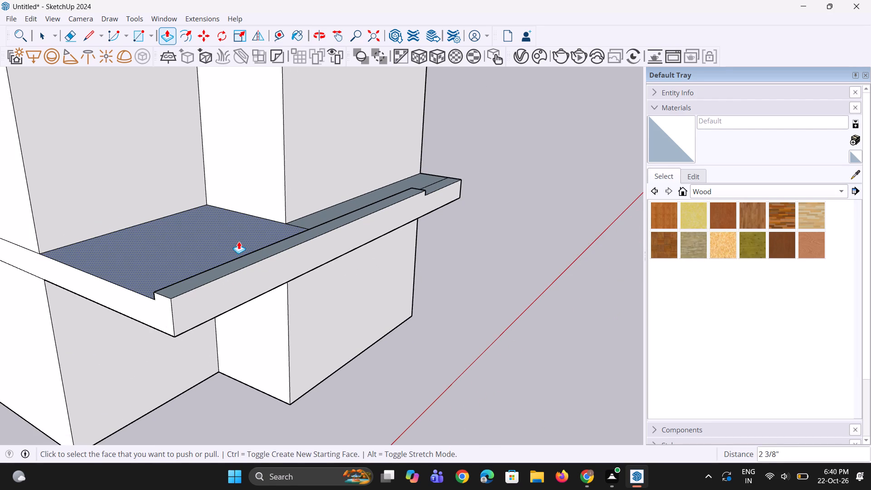
middle_drag(323, 278, 168, 304)
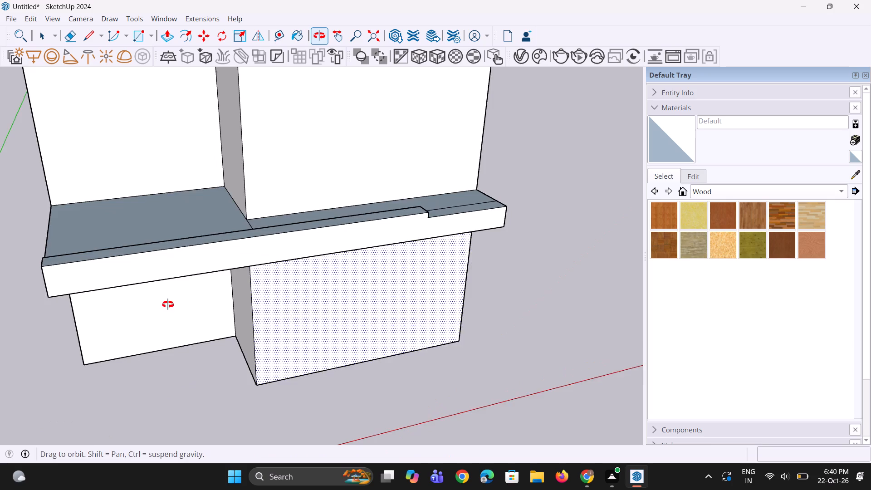
middle_drag(168, 304, 164, 306)
middle_drag(307, 261, 0, 289)
scroll(144, 241, up, 3)
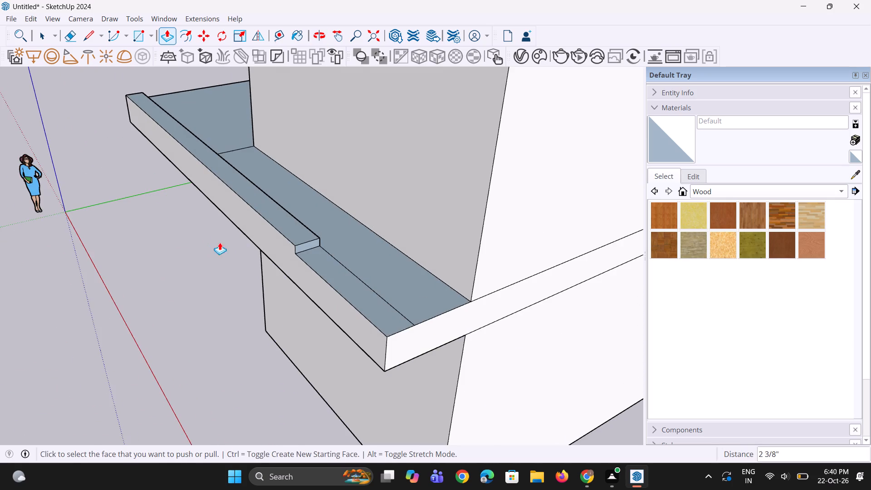
scroll(295, 237, up, 3)
middle_drag(295, 236, 147, 208)
scroll(194, 202, up, 5)
middle_drag(280, 236, 254, 231)
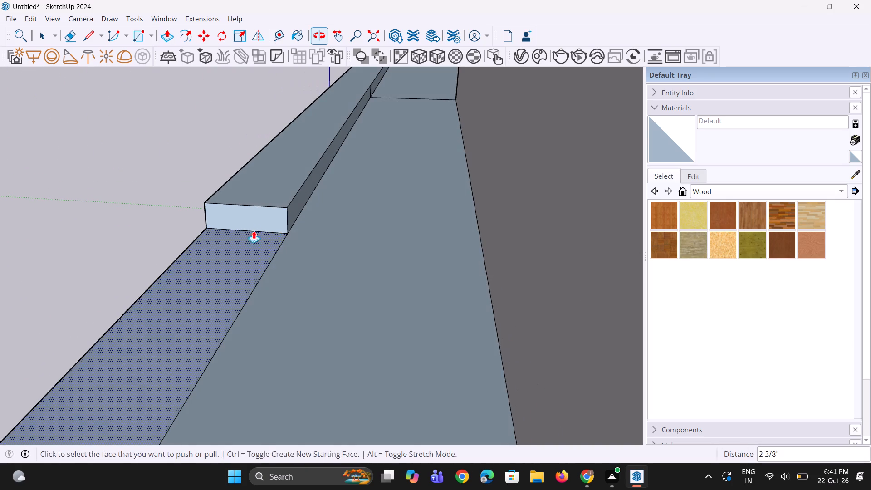
key(space)
key(space)
click(288, 216)
scroll(288, 216, up, 5)
key(m)
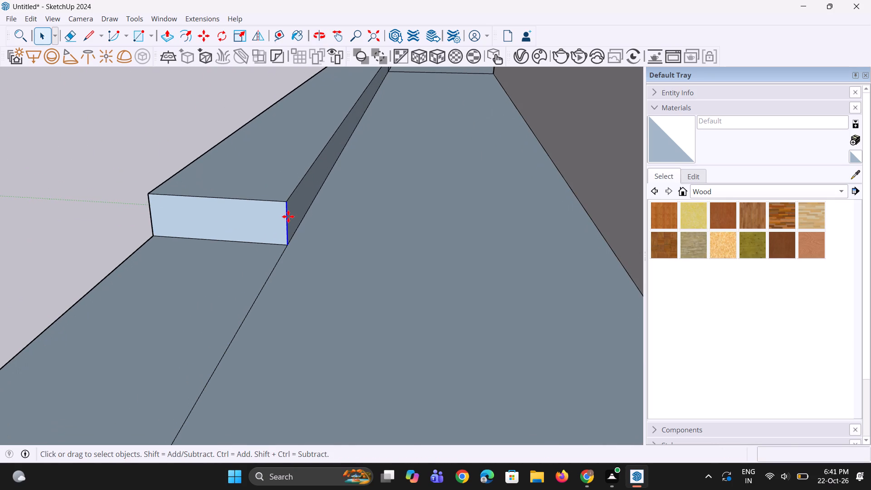
ctrl+scroll(294, 212, up, 3)
click(282, 199)
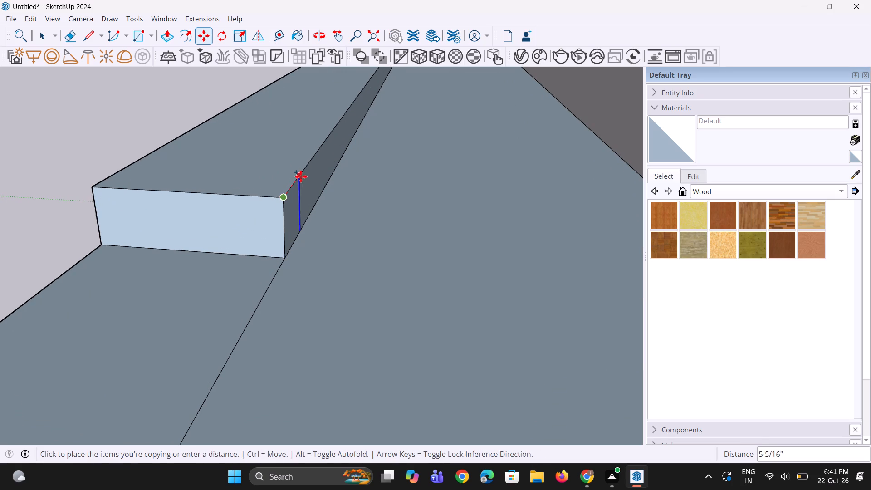
click(320, 156)
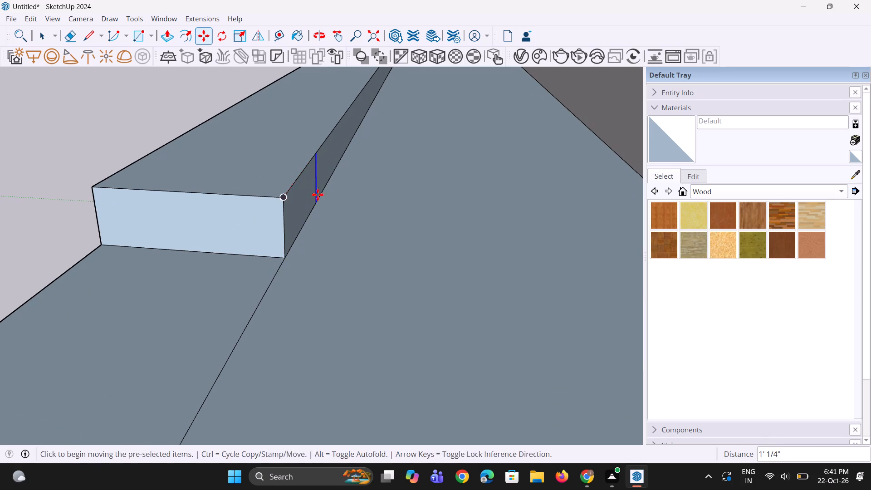
Push/Pull the marked end portion of the parapet's inner face about 2' 7" toward the wall to form a return.
key(p)
click(306, 214)
scroll(343, 220, down, 5)
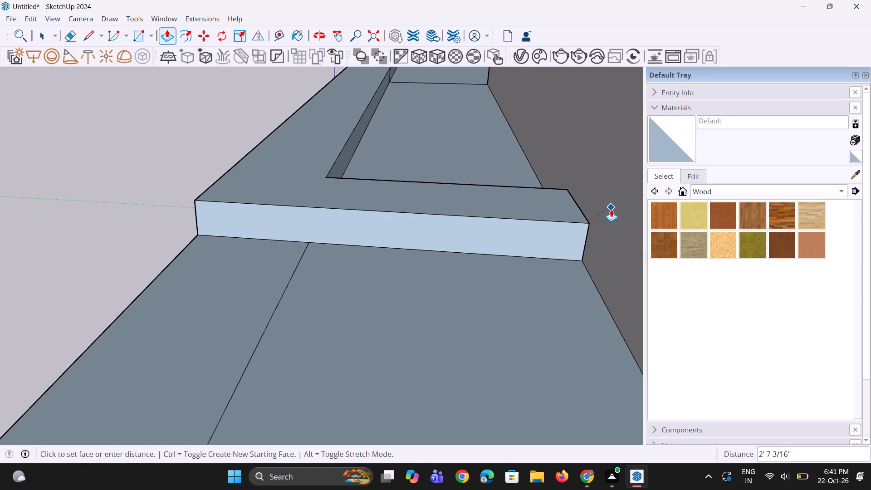
click(609, 212)
Push/Pull the L-shaped top face of the parapet and return upward about 3 7/8".
scroll(342, 266, down, 4)
middle_drag(308, 262, 665, 290)
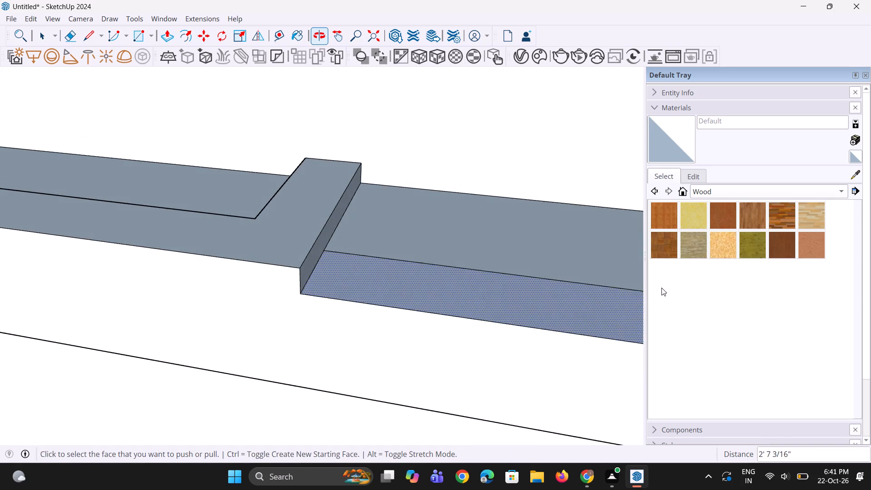
scroll(303, 225, down, 6)
click(301, 227)
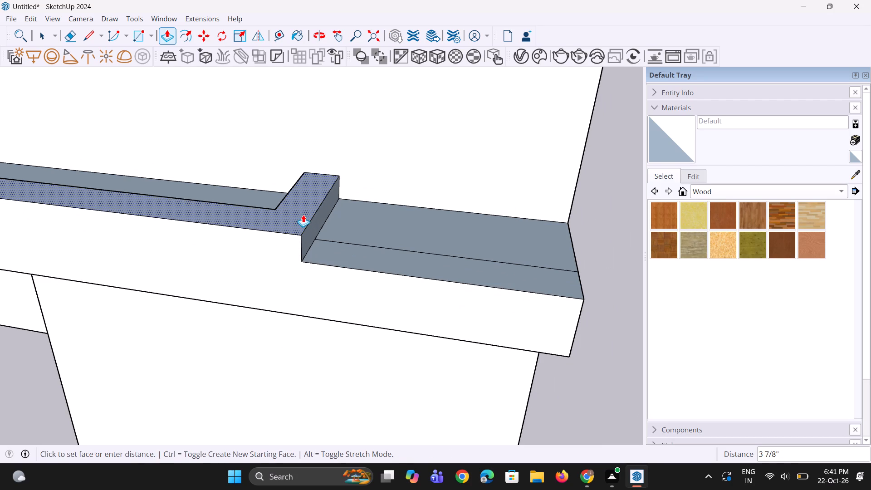
click(303, 215)
Erase the leftover strip line on the middle slab's top beyond the parapet return.
scroll(322, 275, down, 11)
middle_drag(264, 276, 365, 225)
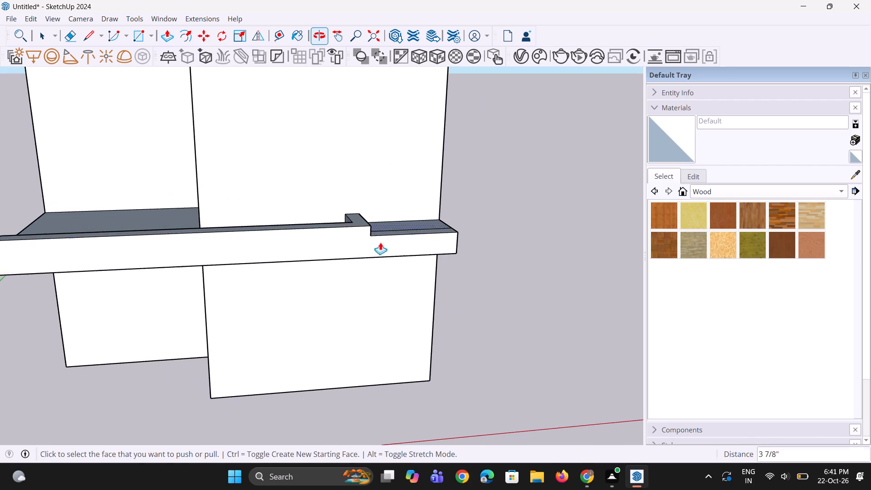
scroll(385, 249, down, 5)
scroll(403, 235, up, 6)
middle_drag(380, 234, 352, 305)
scroll(367, 260, up, 6)
key(e)
click(368, 269)
click(368, 271)
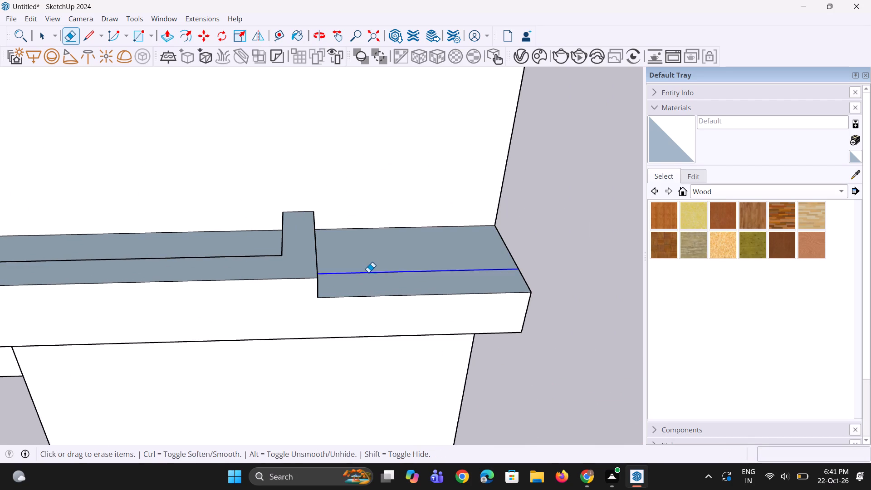
Draw a vertical line about 1' 6" long down the slab's front face from the base of the parapet end to the bottom edge.
scroll(368, 273, down, 15)
middle_drag(388, 260, 218, 205)
scroll(373, 278, up, 4)
scroll(305, 278, up, 2)
middle_drag(281, 269, 296, 264)
scroll(281, 269, up, 1)
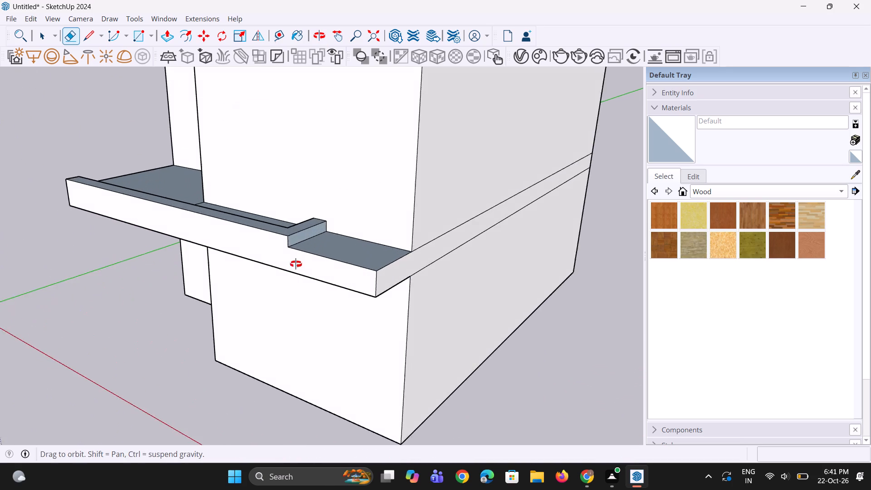
middle_drag(296, 264, 307, 256)
scroll(307, 257, up, 3)
key(l)
click(303, 232)
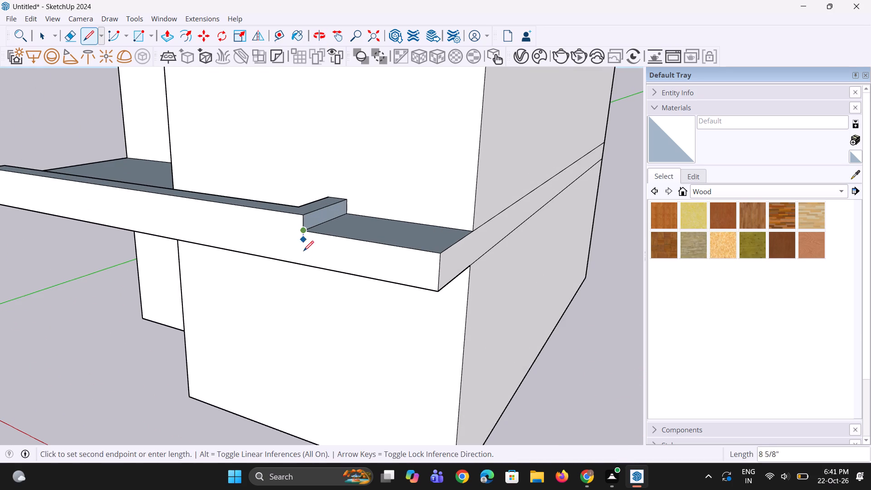
click(303, 264)
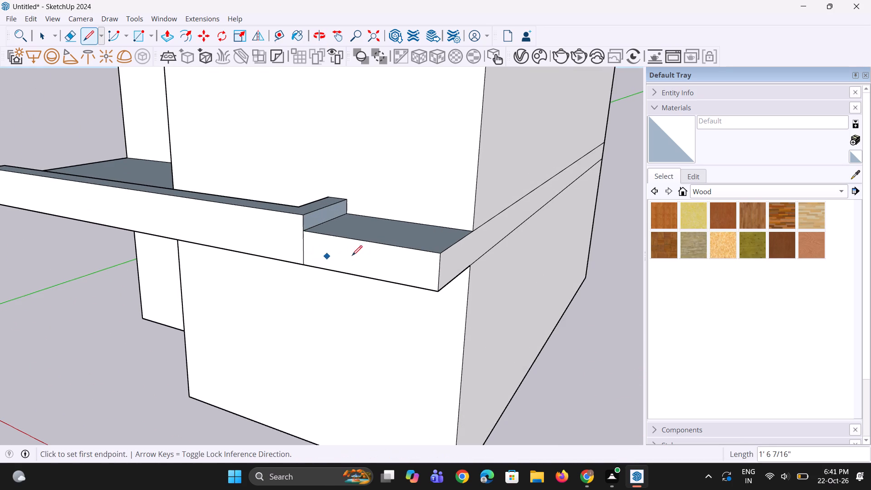
Draw a vertical line across the slab's side face at the house wall corner to separate the projecting end.
middle_drag(407, 251, 362, 259)
scroll(438, 251, up, 2)
click(460, 240)
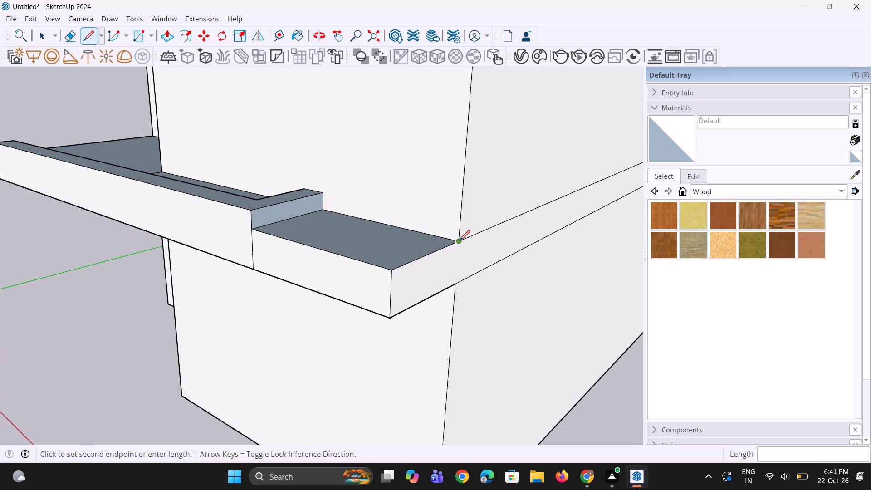
click(455, 281)
Push/Pull the slab's projecting end face back flush with the parapet return, removing the slab beyond it.
key(p)
click(433, 287)
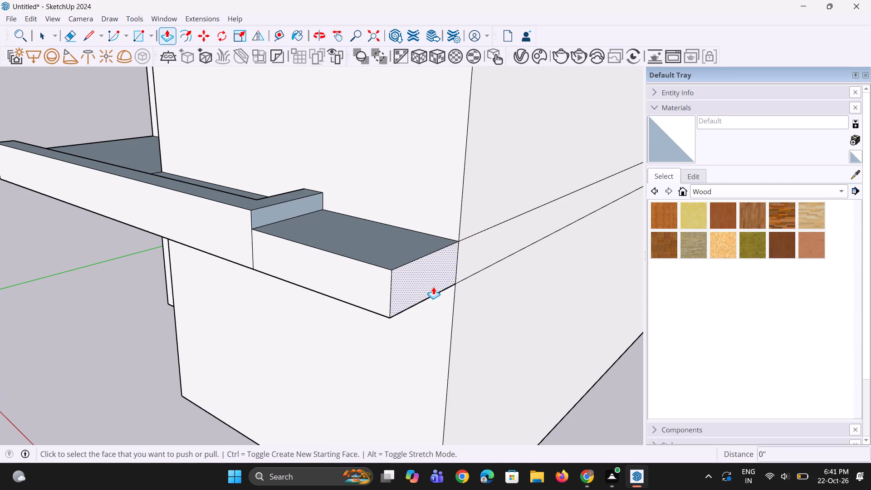
click(291, 215)
Erase the seam between the parapet return's outer face and the slab's end face.
middle_drag(272, 231, 303, 232)
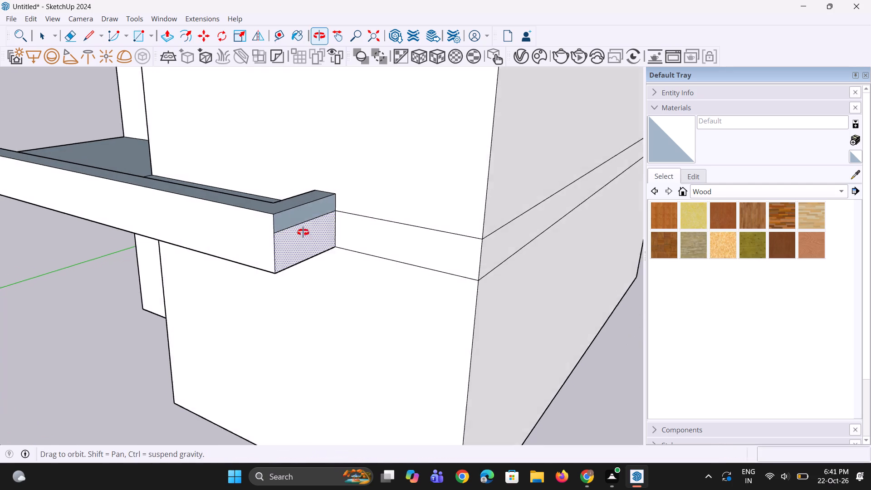
middle_drag(303, 232, 305, 231)
scroll(304, 221, up, 4)
key(e)
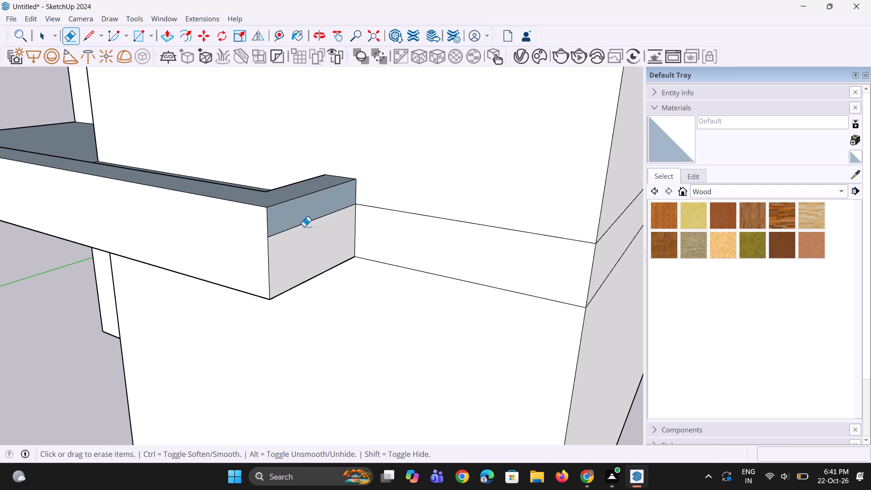
click(305, 225)
Push/Pull the top face of the L-shaped parapet slightly downward.
scroll(305, 237, down, 10)
middle_drag(276, 264, 324, 317)
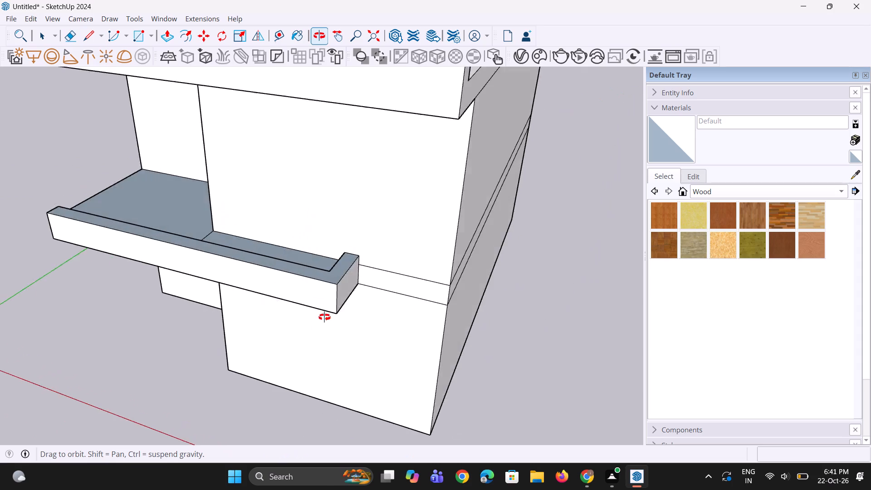
middle_drag(324, 317, 401, 272)
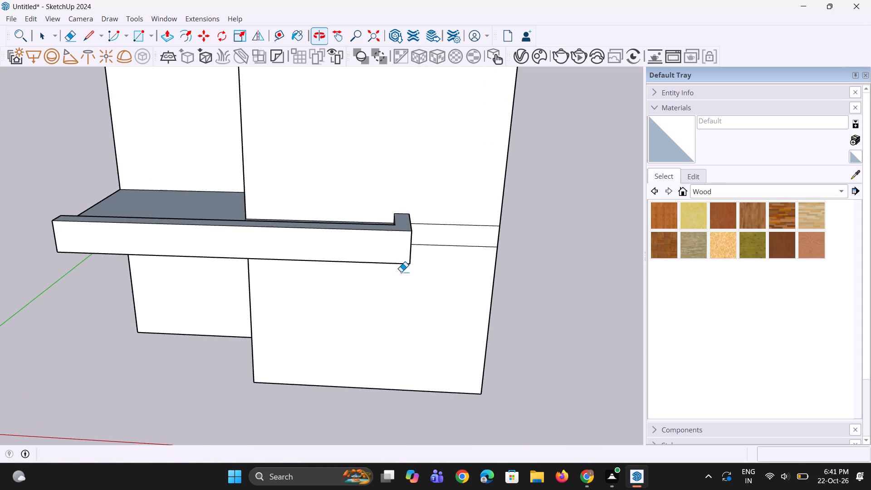
scroll(398, 227, up, 1)
middle_drag(394, 230, 405, 255)
key(p)
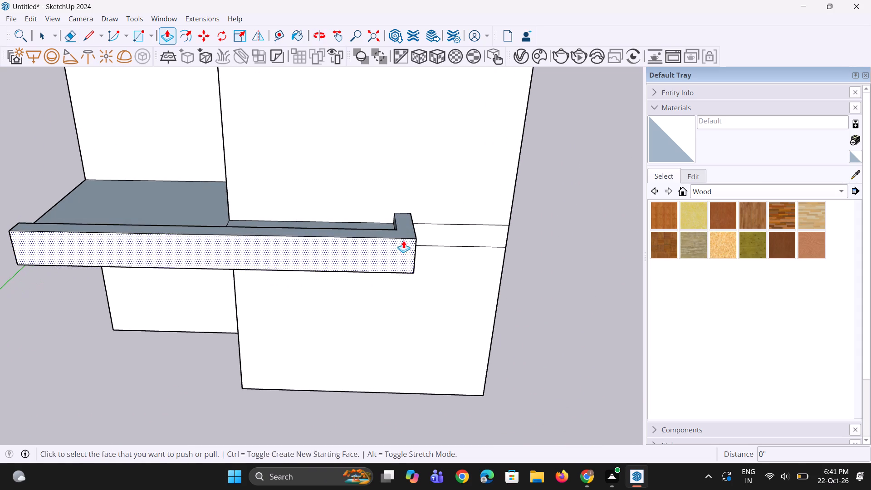
click(401, 231)
click(401, 234)
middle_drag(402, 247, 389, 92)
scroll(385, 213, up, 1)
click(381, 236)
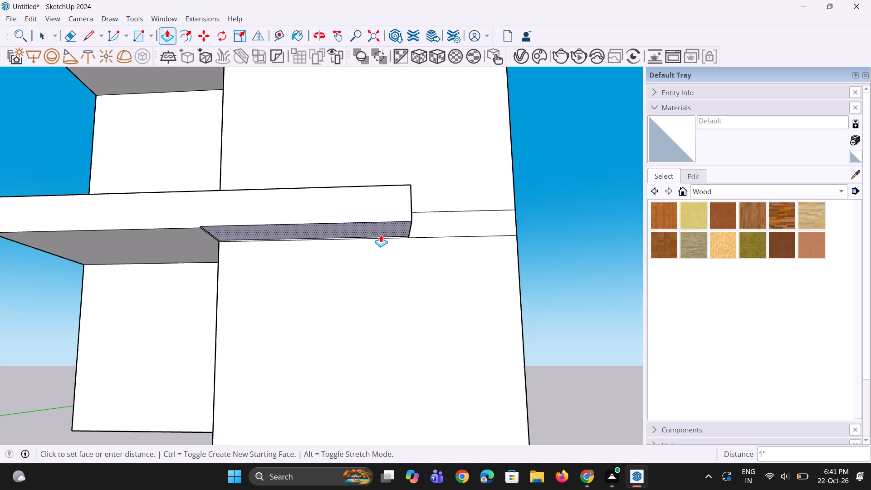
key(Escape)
Examine the middle slab's parapet, its return and the shortened slab end from several angles.
scroll(375, 210, down, 4)
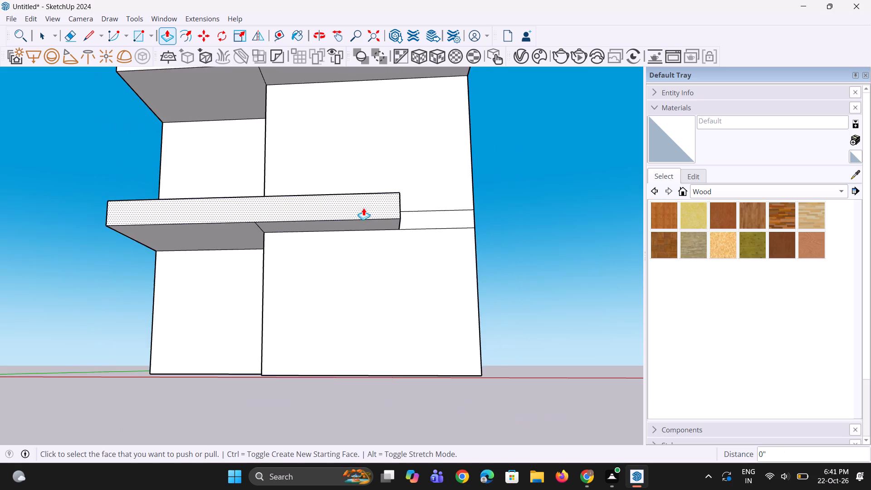
middle_drag(315, 204, 380, 345)
scroll(403, 314, up, 2)
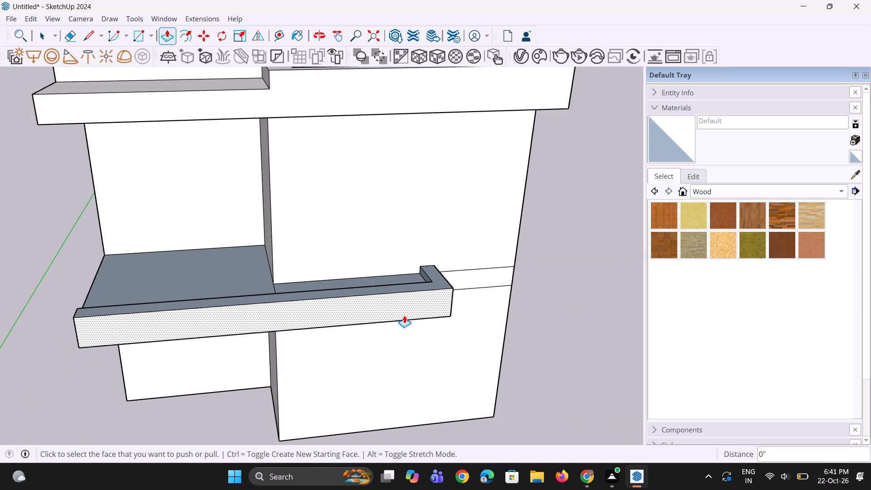
scroll(404, 317, up, 2)
scroll(444, 306, up, 2)
middle_drag(476, 287, 307, 273)
middle_drag(309, 272, 358, 279)
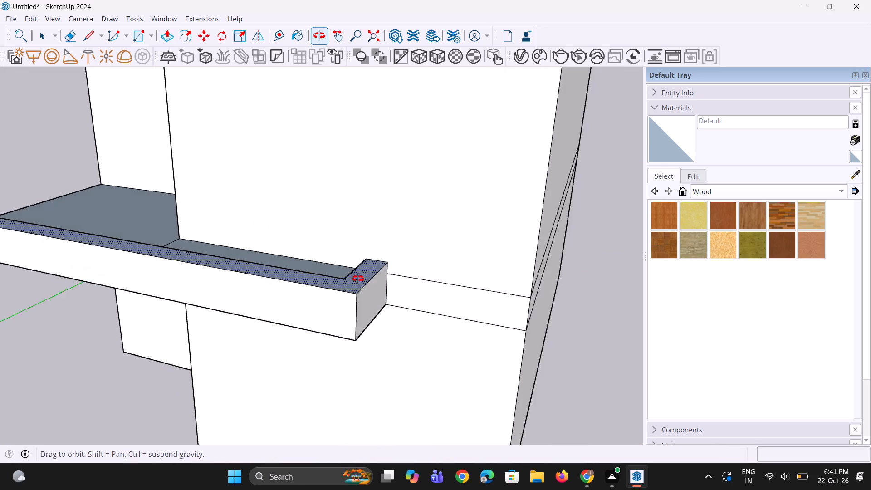
middle_drag(358, 279, 489, 264)
scroll(489, 264, down, 9)
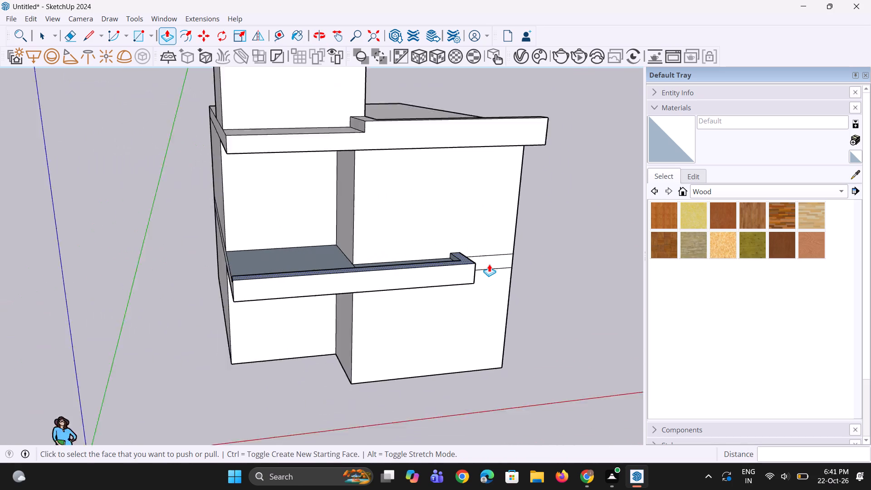
scroll(489, 264, down, 1)
scroll(274, 242, up, 2)
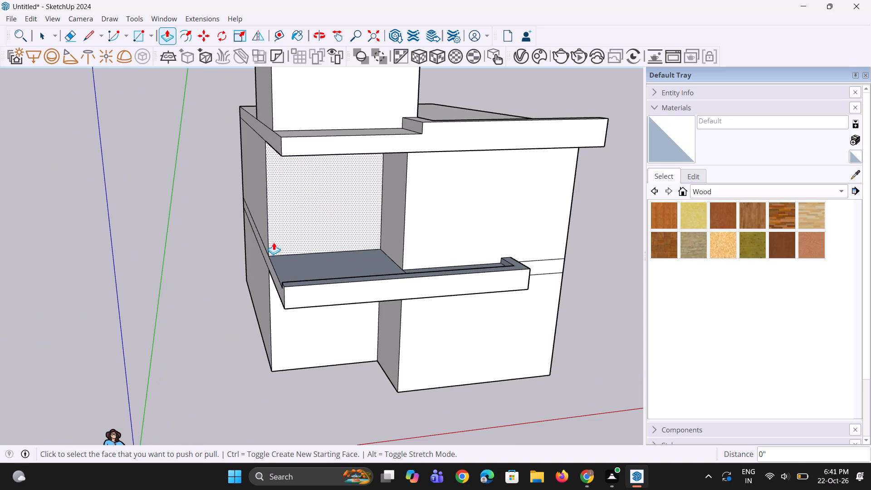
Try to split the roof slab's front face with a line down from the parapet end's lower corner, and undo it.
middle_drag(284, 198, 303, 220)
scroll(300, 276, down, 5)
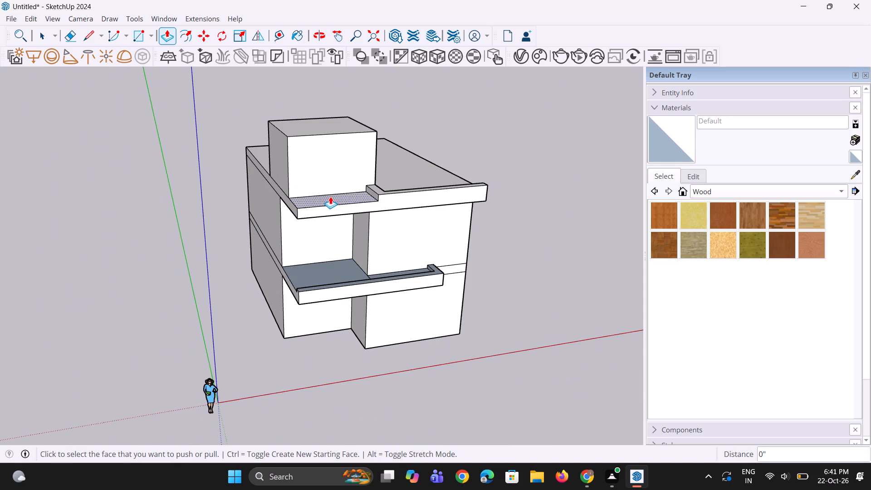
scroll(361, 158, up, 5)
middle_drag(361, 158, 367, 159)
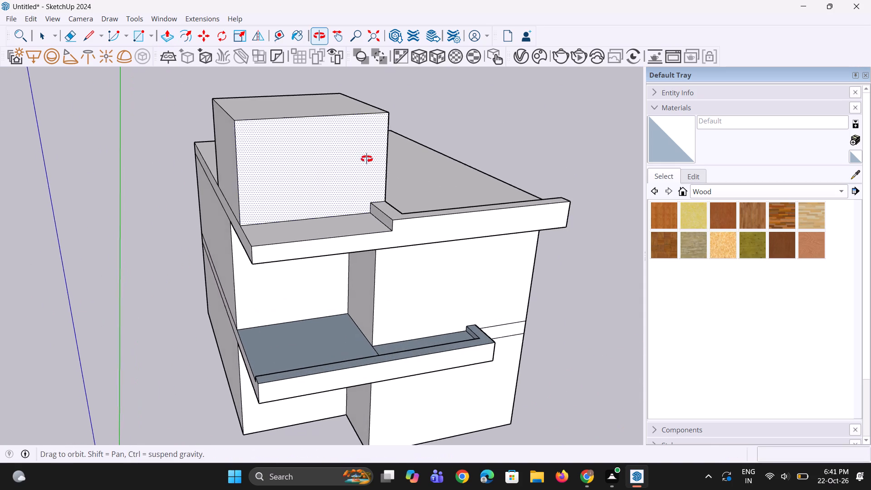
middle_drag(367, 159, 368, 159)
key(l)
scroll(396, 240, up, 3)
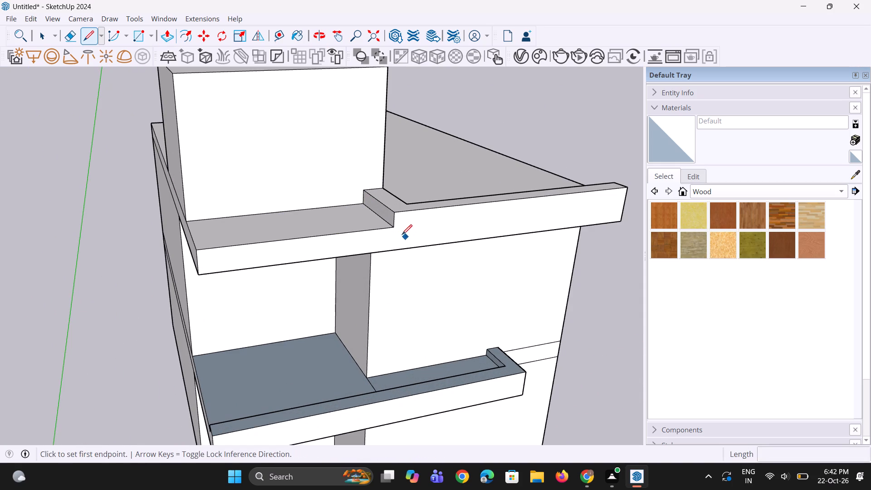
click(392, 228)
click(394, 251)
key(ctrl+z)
Draw a line about 1' 6 7/16" long from the roof parapet end's lower front corner down to the slab's bottom edge.
scroll(391, 227, up, 2)
click(393, 226)
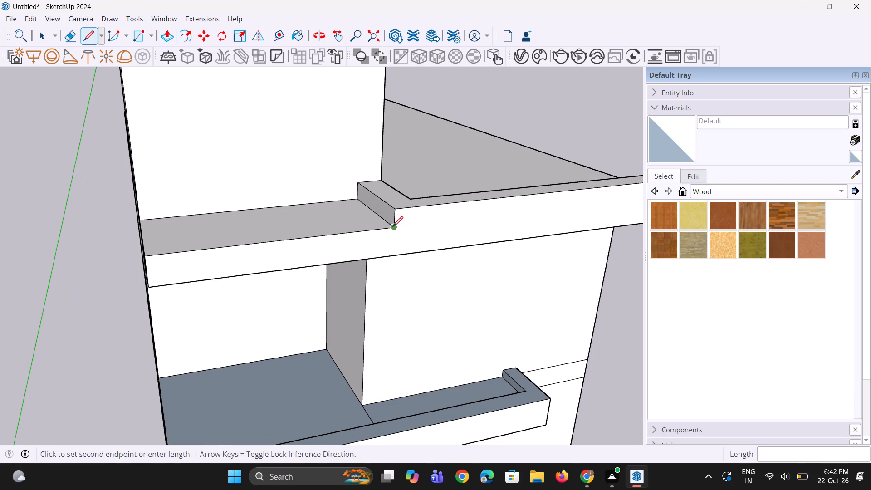
click(387, 256)
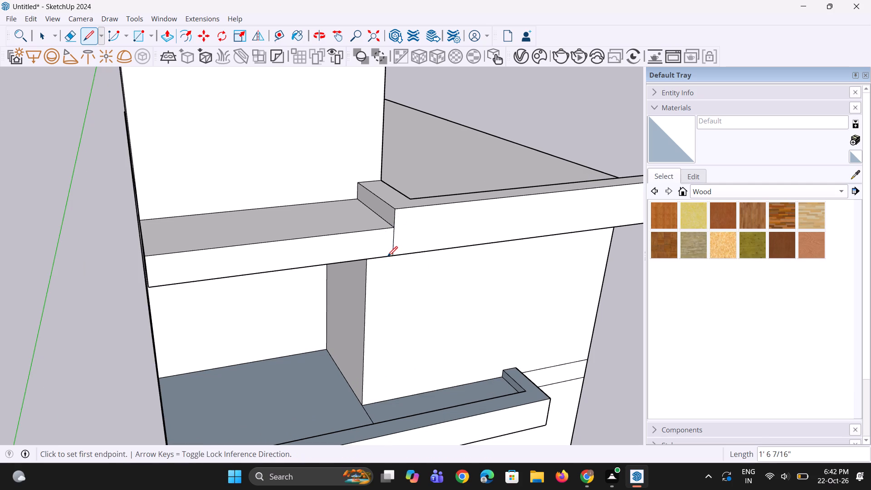
Push/Pull the roof slab's front face beside the parapet end back 5' 1 1/2", flush with the rooftop block's front.
key(p)
click(349, 250)
click(313, 180)
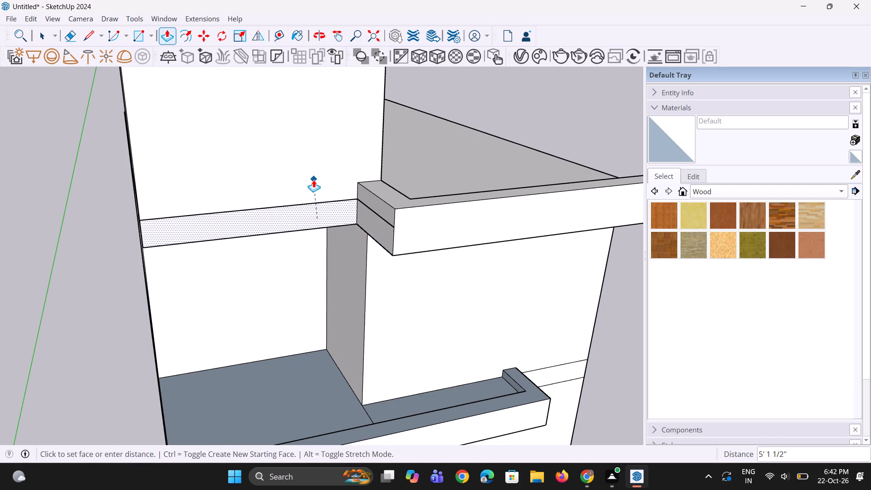
Erase the seam between the parapet and the slab on the roof parapet's end face.
middle_drag(294, 247, 272, 220)
scroll(279, 226, down, 5)
middle_drag(289, 219, 332, 206)
scroll(336, 199, up, 3)
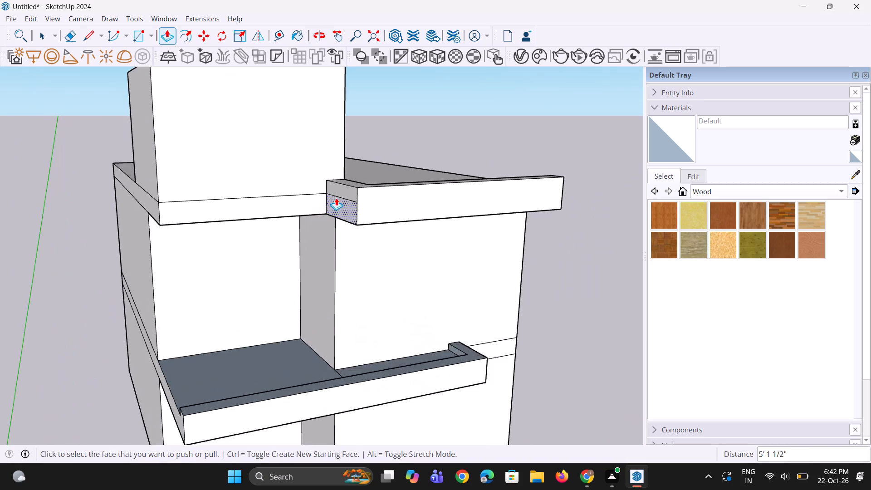
scroll(336, 198, up, 2)
key(e)
click(348, 201)
Examine the cut-back roof slab, its parapet end and the rooftop block from several angles.
middle_drag(339, 215, 294, 226)
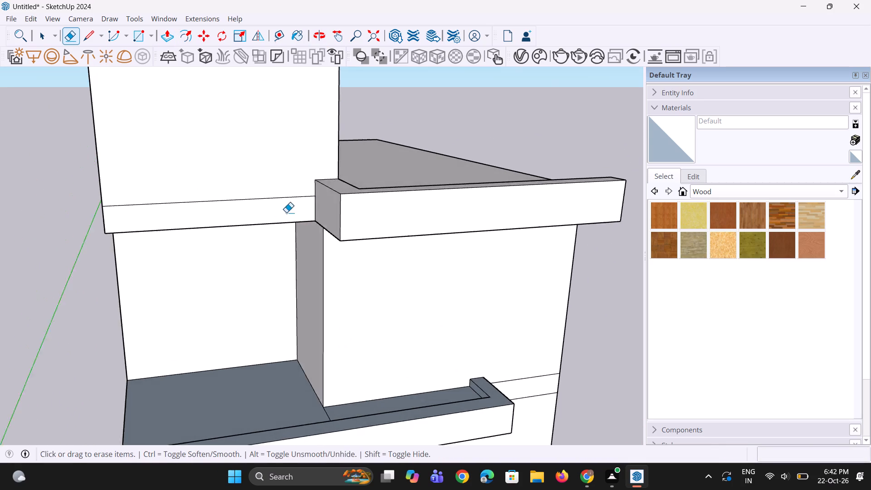
scroll(281, 270, down, 5)
middle_drag(279, 263, 235, 278)
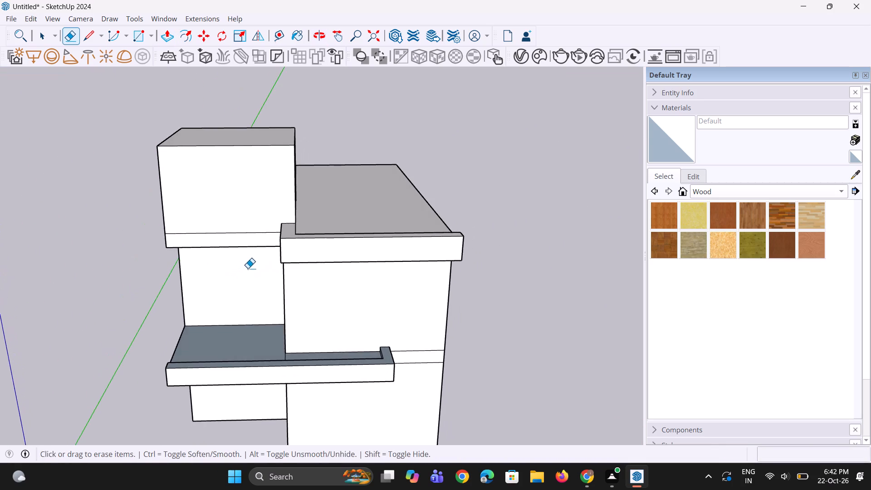
scroll(248, 267, down, 5)
middle_drag(248, 257, 295, 168)
scroll(234, 215, up, 7)
middle_drag(261, 228, 305, 244)
scroll(305, 244, up, 1)
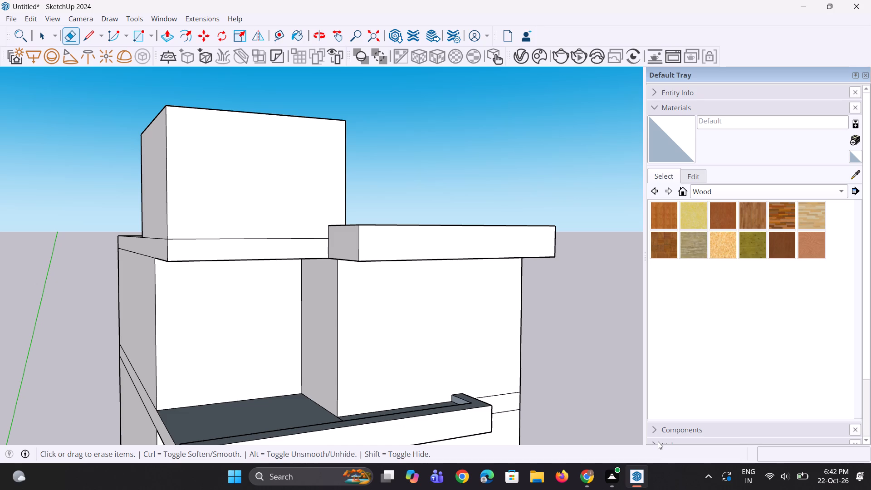
scroll(473, 366, down, 5)
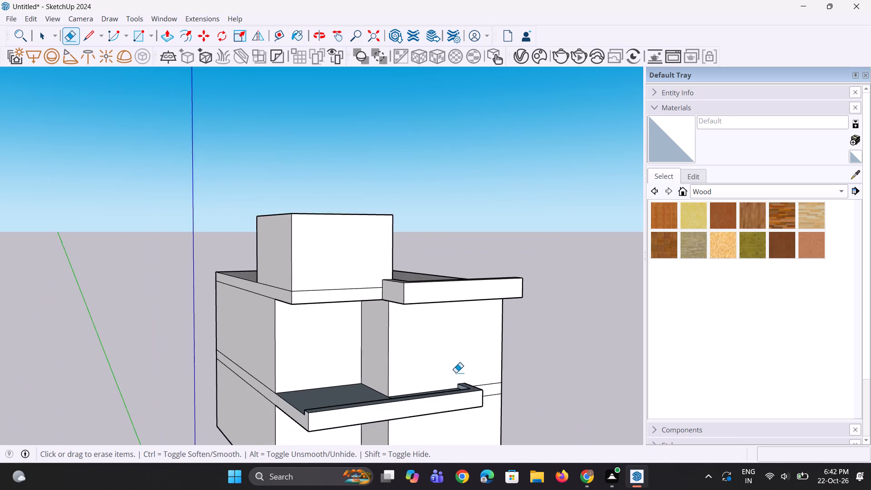
middle_drag(455, 375, 437, 388)
scroll(368, 350, up, 2)
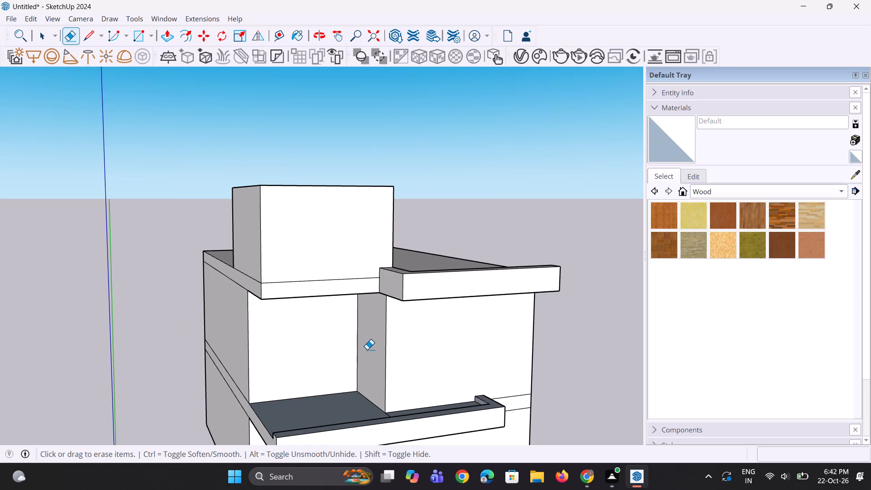
scroll(330, 384, up, 1)
middle_drag(330, 384, 437, 410)
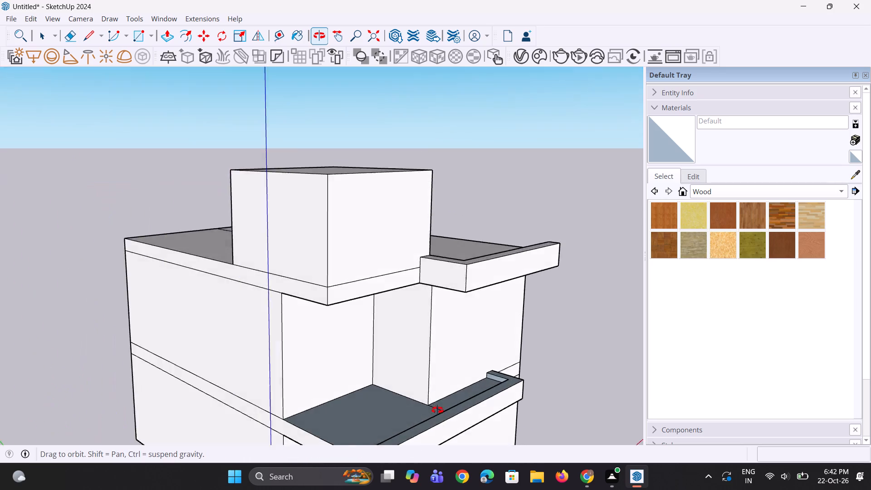
middle_drag(437, 410, 389, 393)
middle_drag(379, 363, 300, 366)
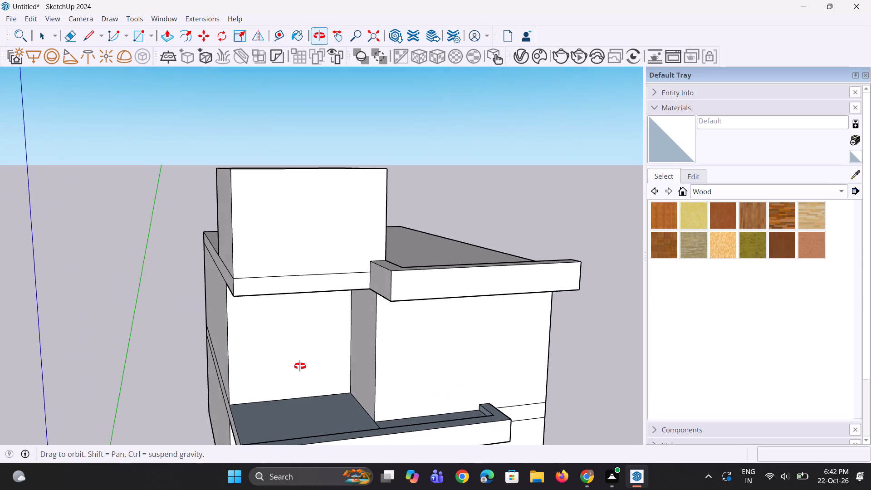
middle_drag(300, 366, 291, 367)
Copy the rooftop block's outer front vertical edge about 7' 11 1/16" along its base, splitting the front face.
key(space)
key(p)
key(space)
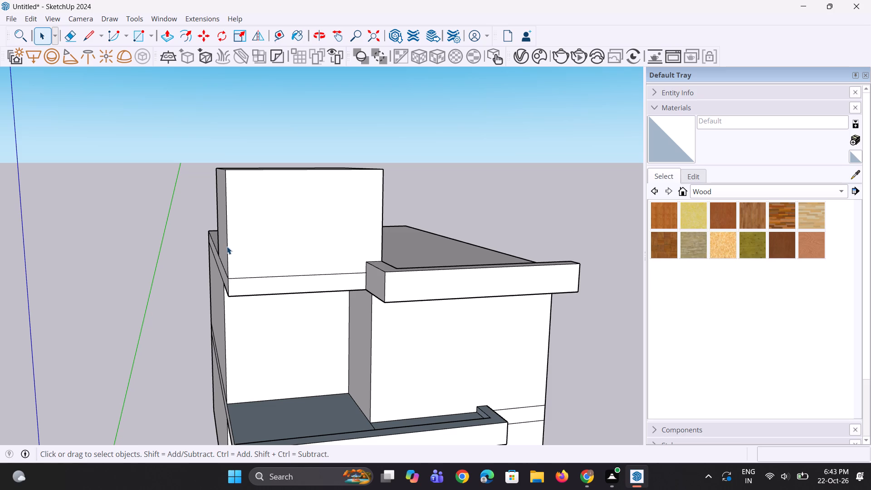
click(227, 246)
scroll(233, 290, up, 2)
key(m)
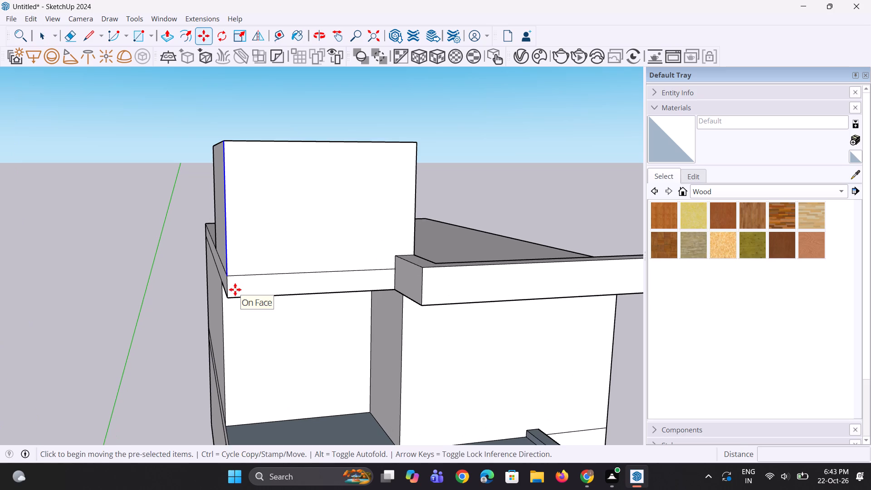
scroll(236, 284, up, 2)
click(229, 271)
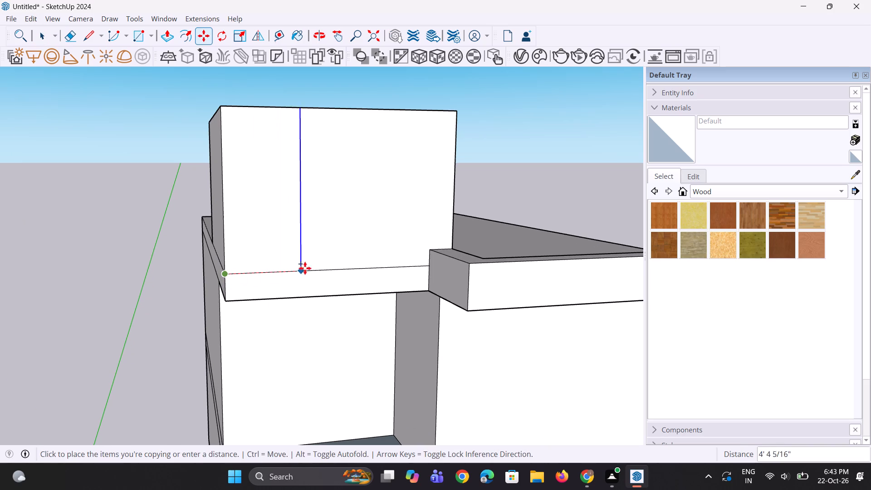
click(362, 266)
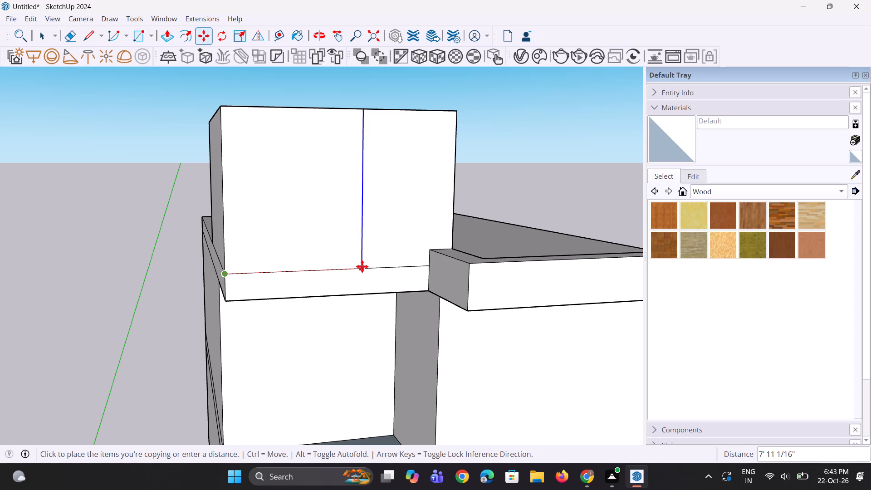
Push/Pull the outer, wider part of the rooftop block's front face outward about 7 5/8" as a new projecting panel.
middle_drag(412, 302, 318, 312)
scroll(305, 235, up, 1)
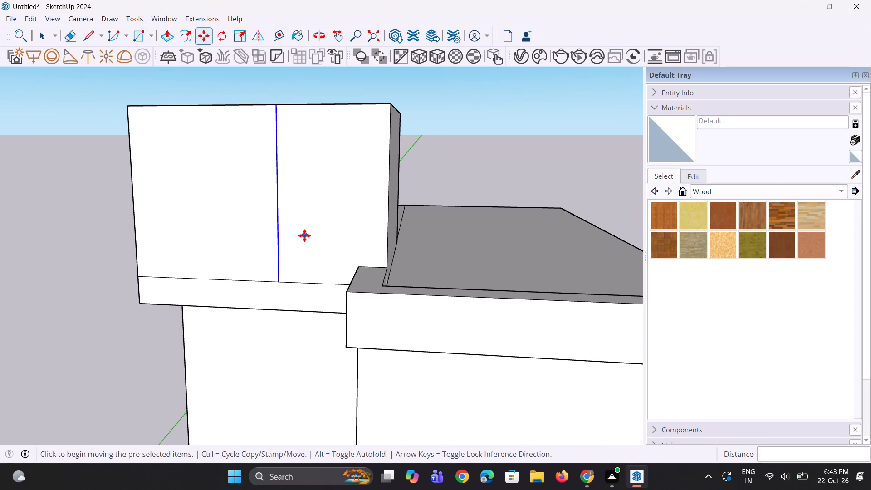
key(p)
click(245, 220)
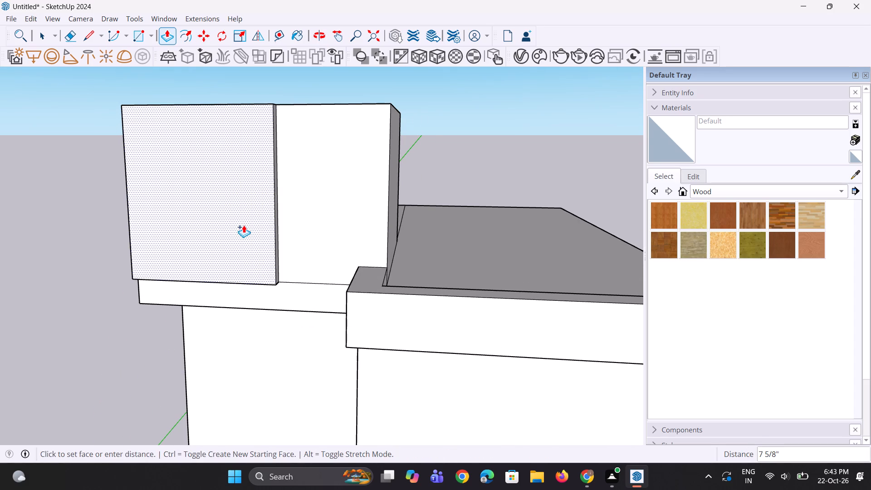
click(244, 225)
Push/Pull the projecting panel's underside down 12' 11 13/16" to the middle slab's parapet.
middle_drag(293, 233, 296, 352)
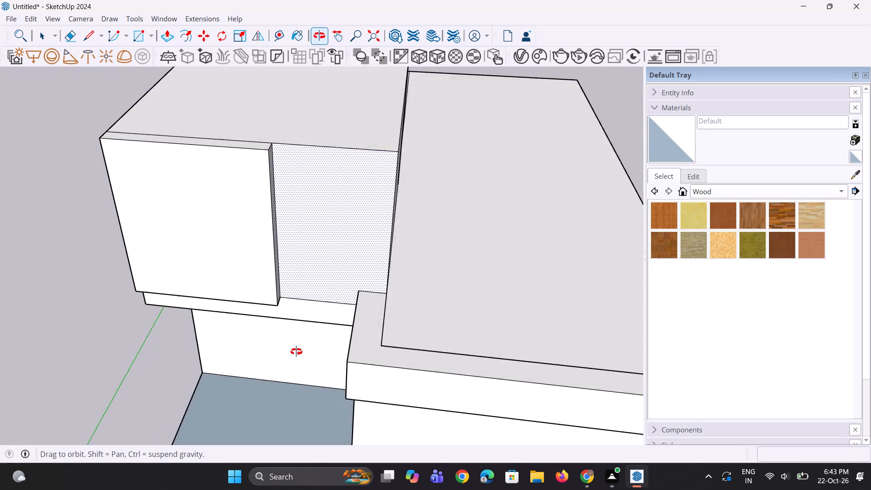
middle_drag(296, 352, 328, 45)
scroll(271, 210, up, 2)
click(249, 239)
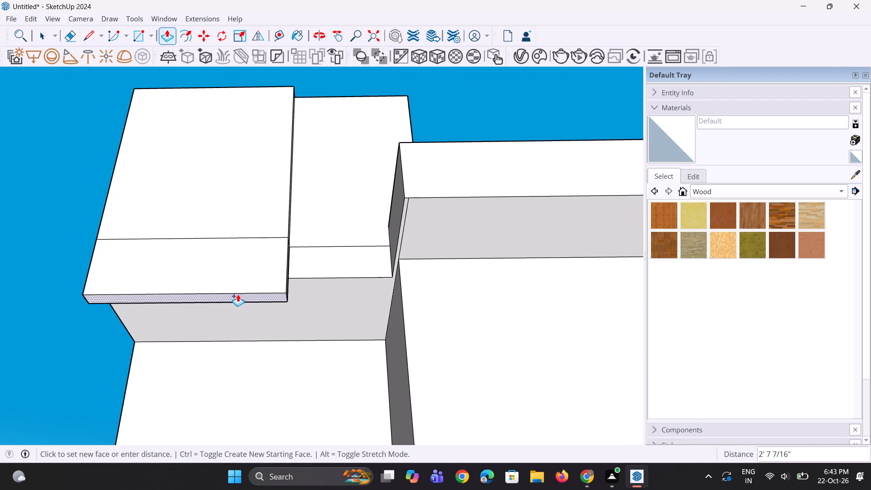
scroll(238, 294, down, 10)
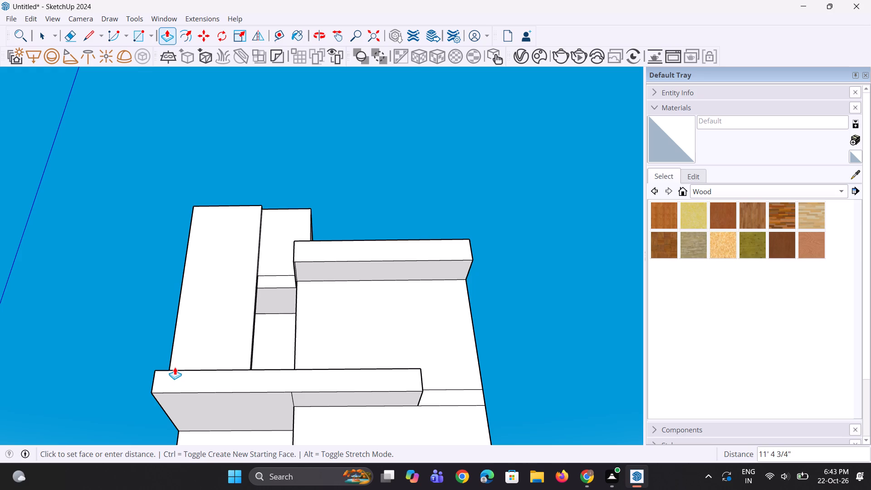
click(159, 369)
Examine the tall front panel and its relation to the slabs and parapets from several angles.
middle_drag(190, 362, 168, 451)
scroll(230, 355, down, 2)
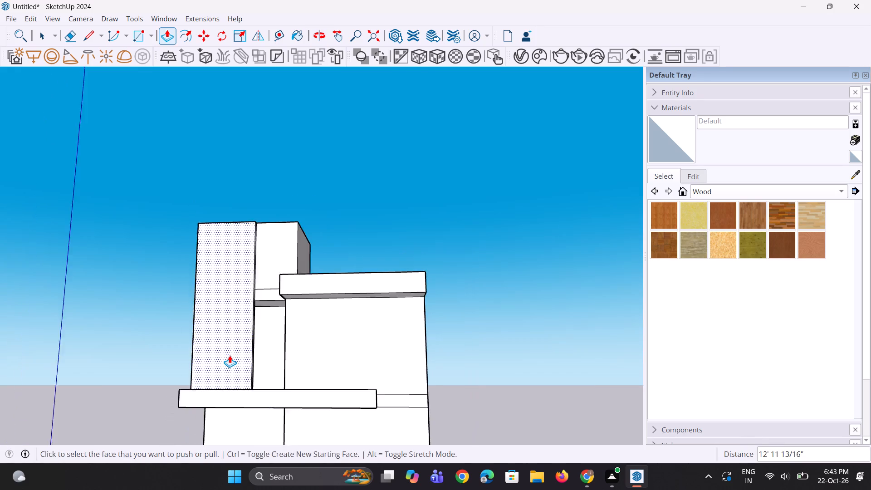
scroll(230, 355, down, 3)
middle_drag(231, 372, 421, 437)
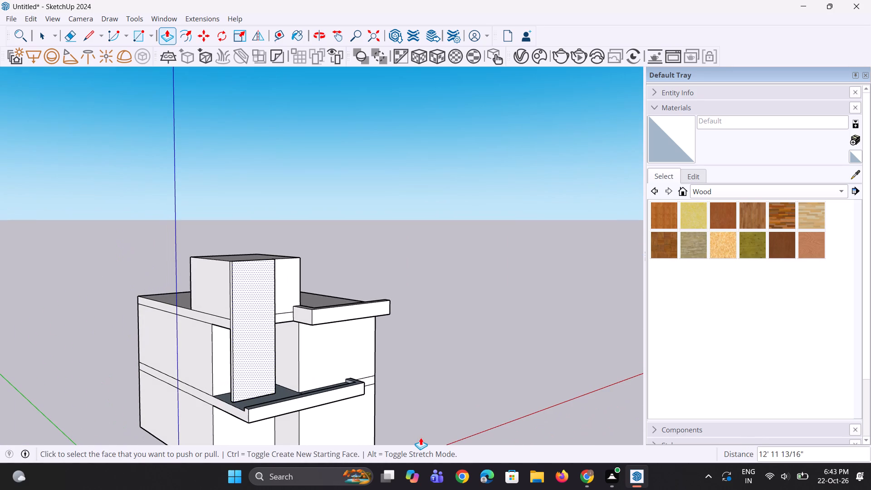
scroll(376, 423, up, 3)
scroll(346, 397, down, 5)
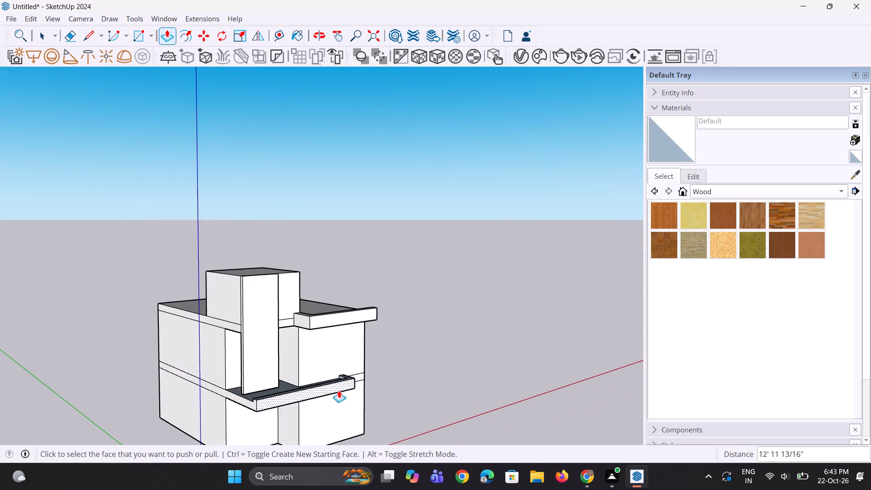
scroll(324, 367, down, 3)
middle_drag(298, 367, 370, 366)
scroll(338, 359, up, 1)
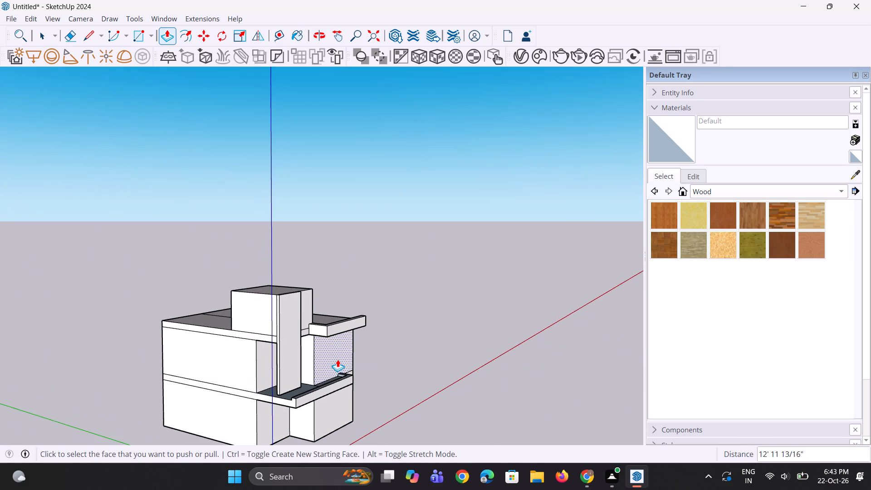
scroll(338, 359, up, 3)
middle_drag(319, 360, 356, 381)
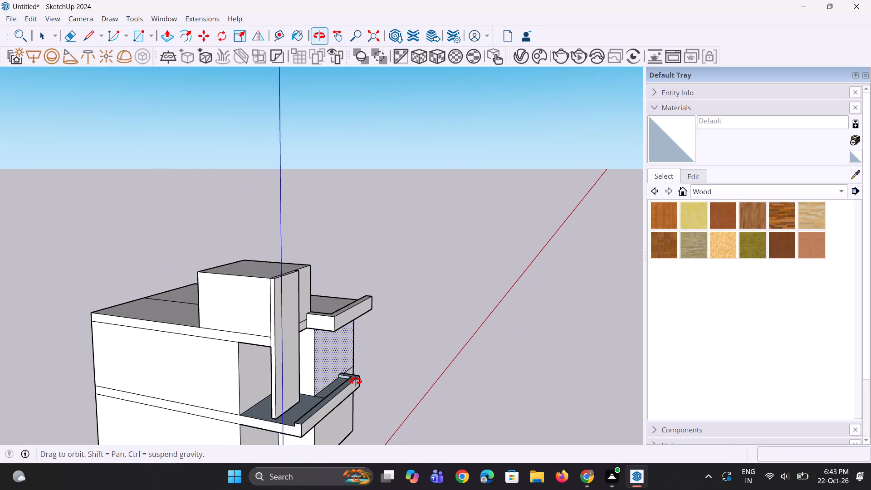
middle_drag(356, 381, 314, 381)
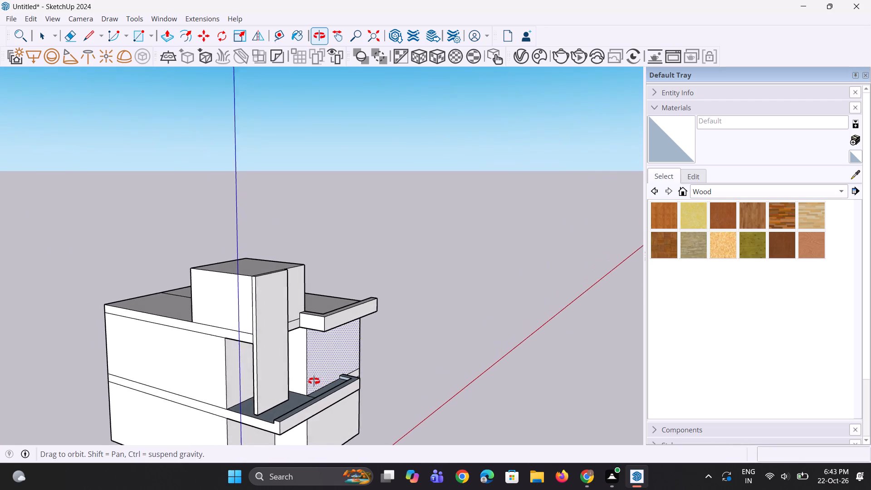
middle_drag(314, 381, 296, 392)
scroll(340, 354, up, 2)
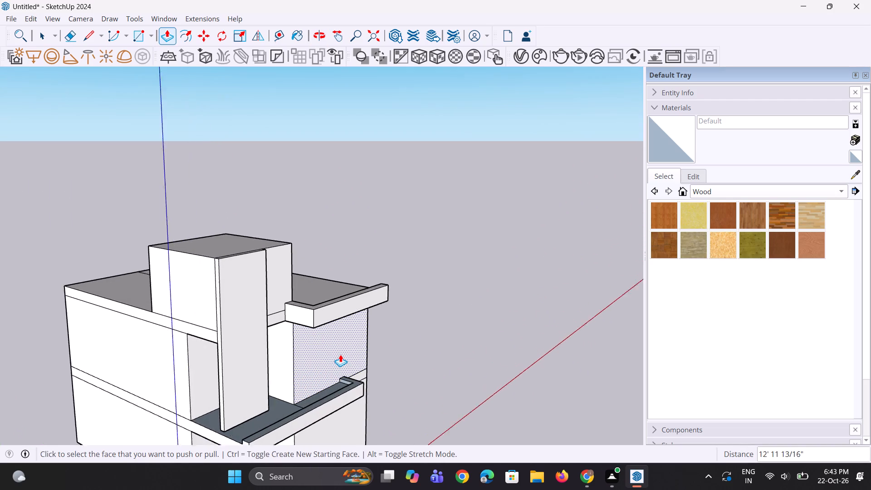
scroll(340, 354, up, 3)
scroll(302, 319, up, 2)
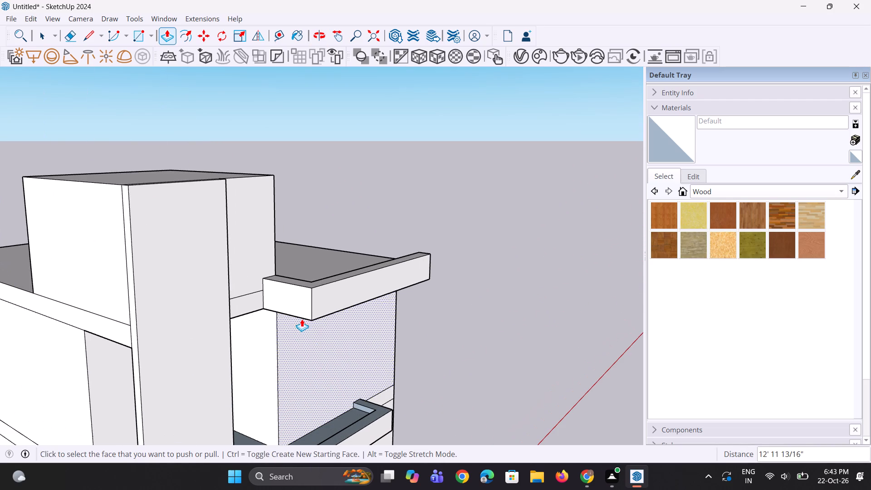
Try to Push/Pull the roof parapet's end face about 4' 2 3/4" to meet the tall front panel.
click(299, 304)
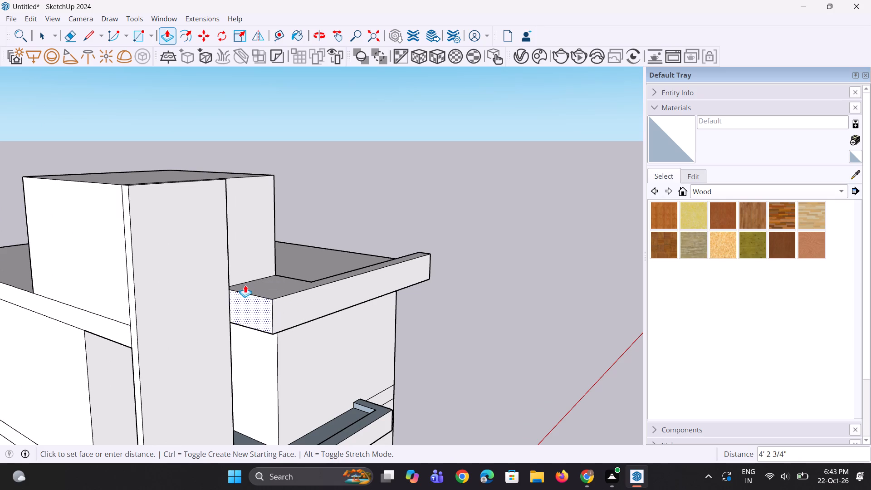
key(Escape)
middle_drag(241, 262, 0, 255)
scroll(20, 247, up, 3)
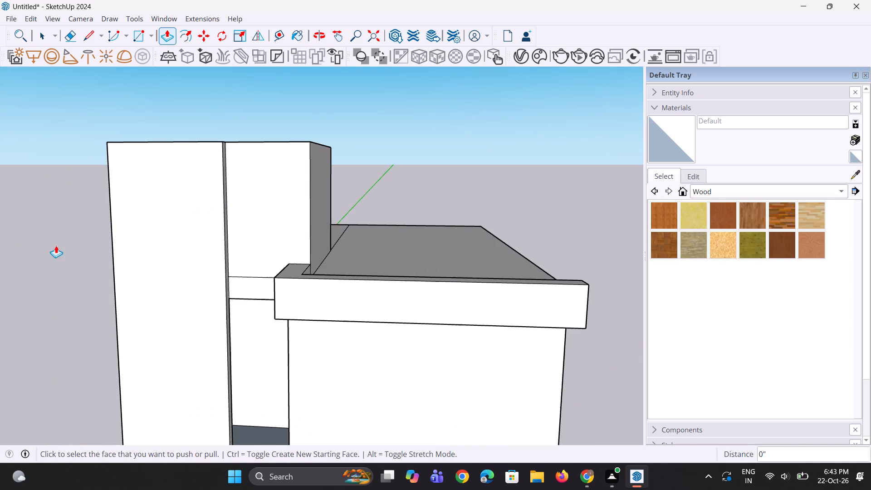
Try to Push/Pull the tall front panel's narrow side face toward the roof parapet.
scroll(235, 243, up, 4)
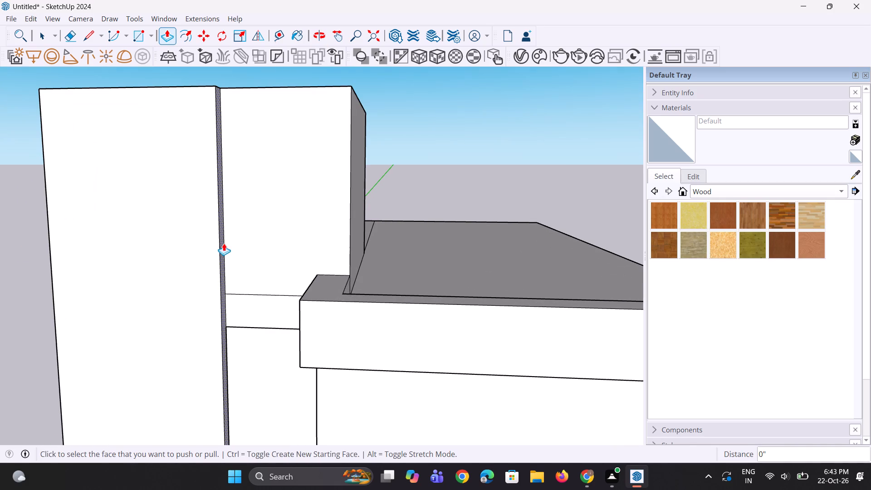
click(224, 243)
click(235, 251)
Push/Pull the roof parapet's end face outward about 1' 8 1/2" toward the tall front panel.
scroll(352, 310, up, 3)
middle_drag(334, 297, 500, 324)
click(350, 332)
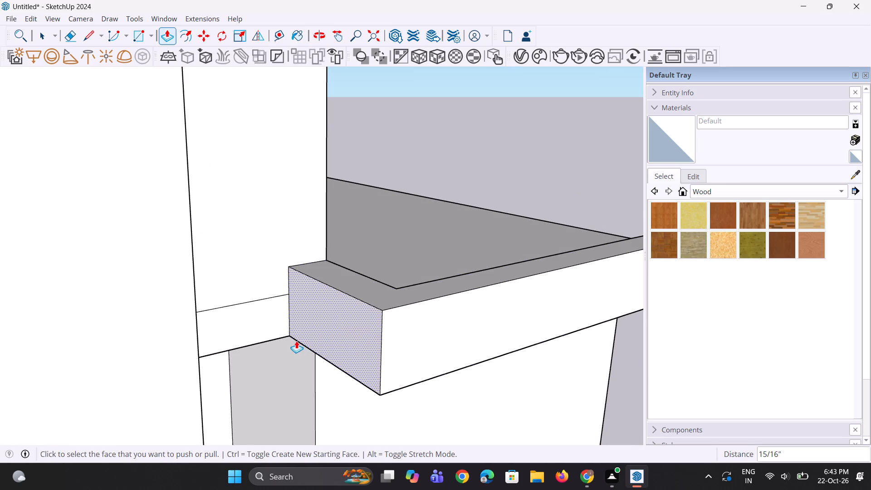
click(315, 331)
click(269, 347)
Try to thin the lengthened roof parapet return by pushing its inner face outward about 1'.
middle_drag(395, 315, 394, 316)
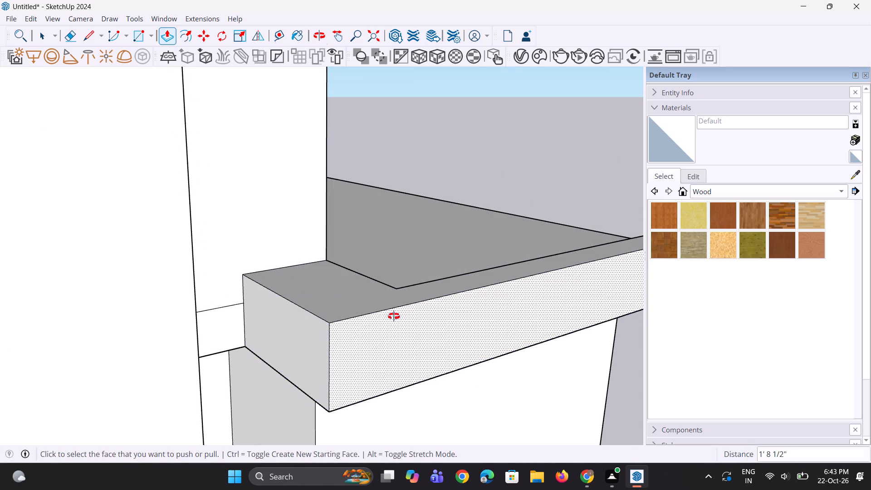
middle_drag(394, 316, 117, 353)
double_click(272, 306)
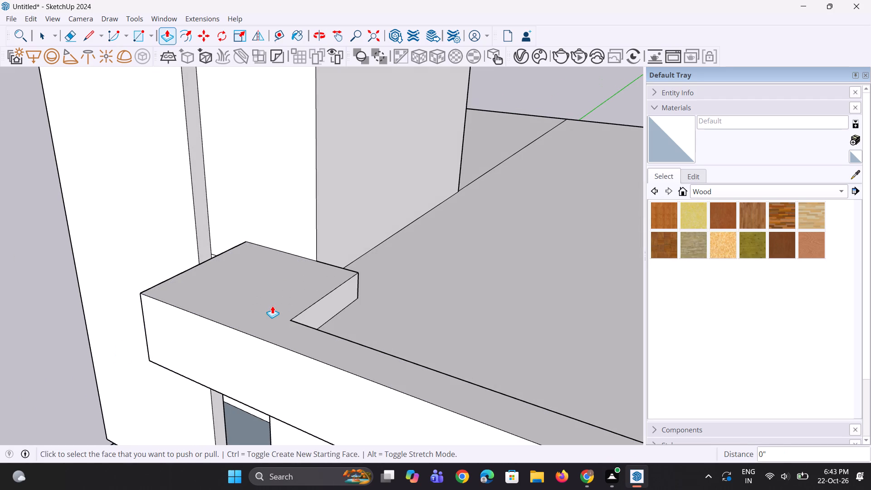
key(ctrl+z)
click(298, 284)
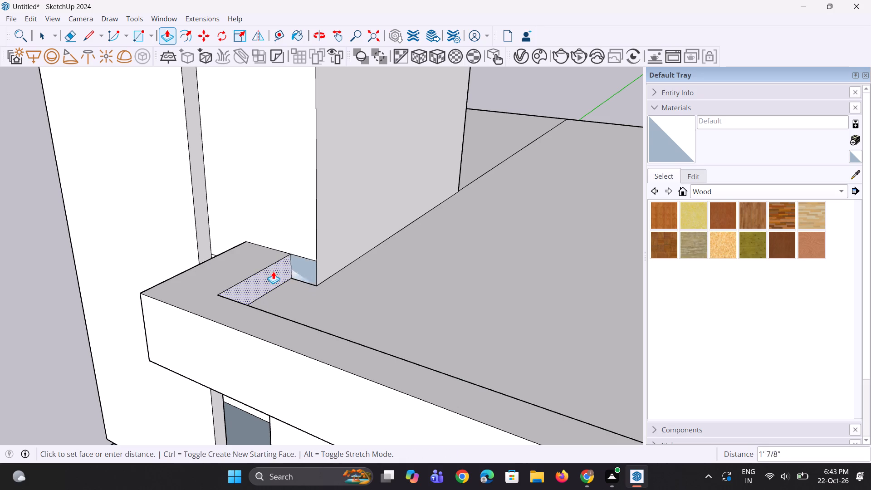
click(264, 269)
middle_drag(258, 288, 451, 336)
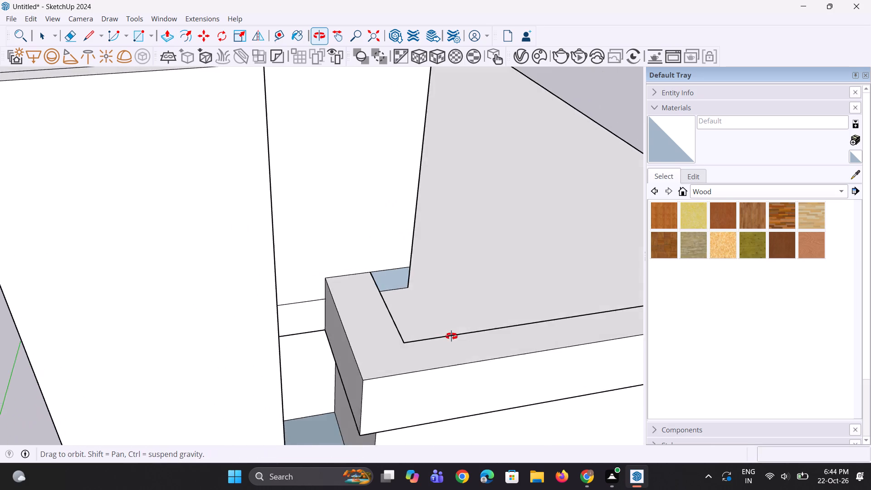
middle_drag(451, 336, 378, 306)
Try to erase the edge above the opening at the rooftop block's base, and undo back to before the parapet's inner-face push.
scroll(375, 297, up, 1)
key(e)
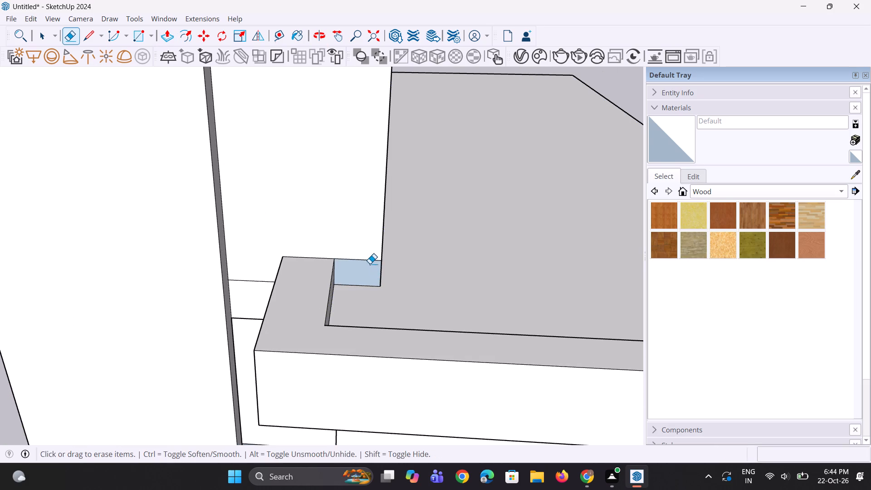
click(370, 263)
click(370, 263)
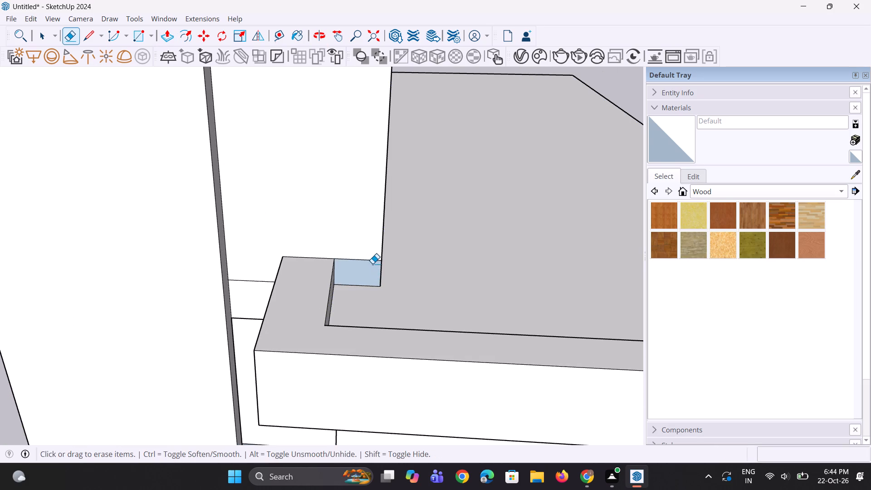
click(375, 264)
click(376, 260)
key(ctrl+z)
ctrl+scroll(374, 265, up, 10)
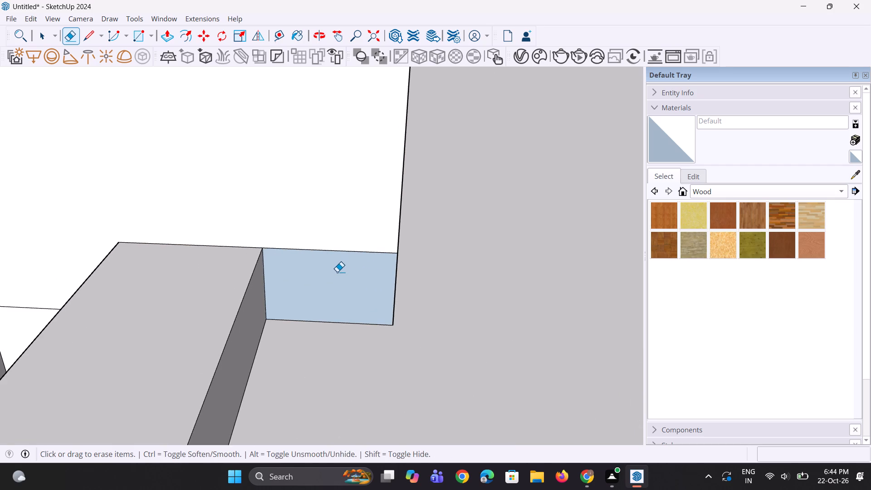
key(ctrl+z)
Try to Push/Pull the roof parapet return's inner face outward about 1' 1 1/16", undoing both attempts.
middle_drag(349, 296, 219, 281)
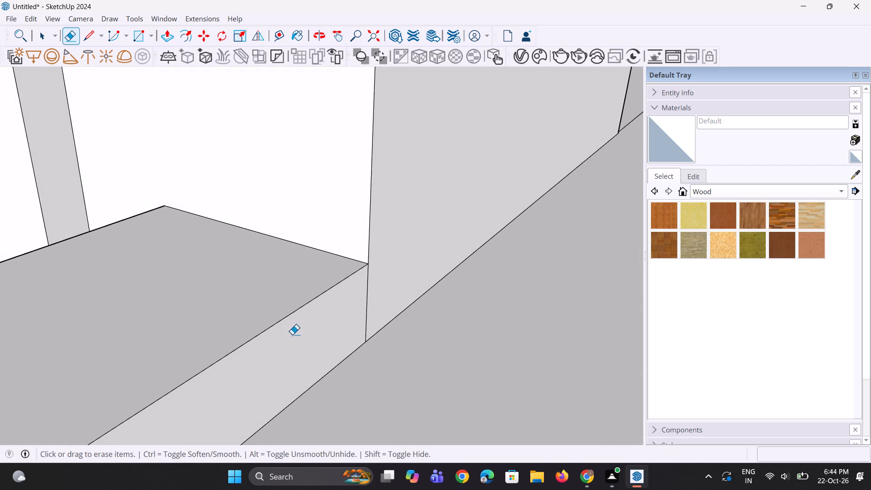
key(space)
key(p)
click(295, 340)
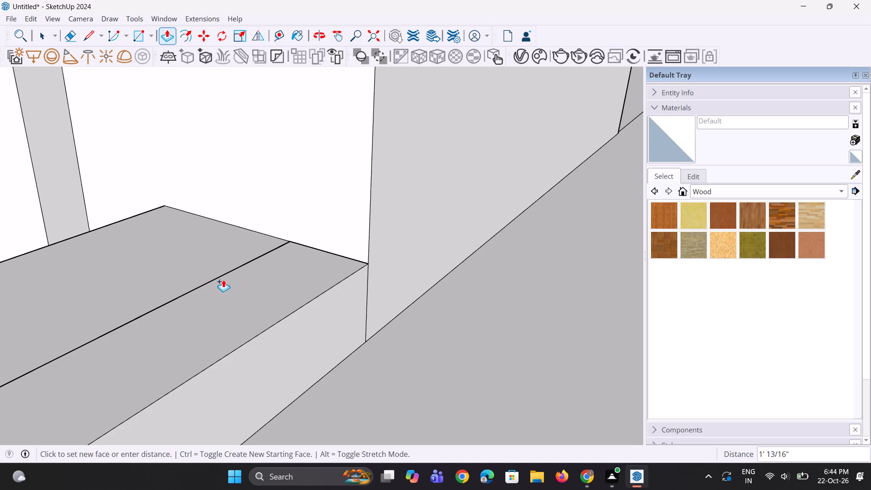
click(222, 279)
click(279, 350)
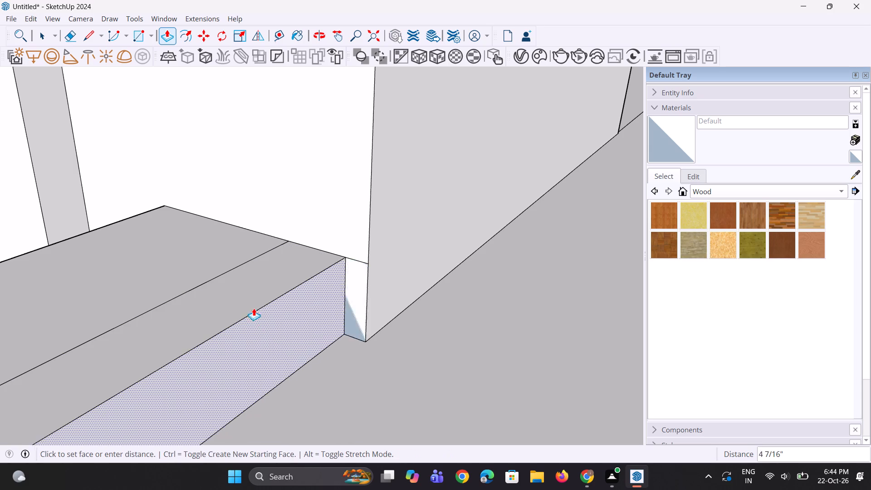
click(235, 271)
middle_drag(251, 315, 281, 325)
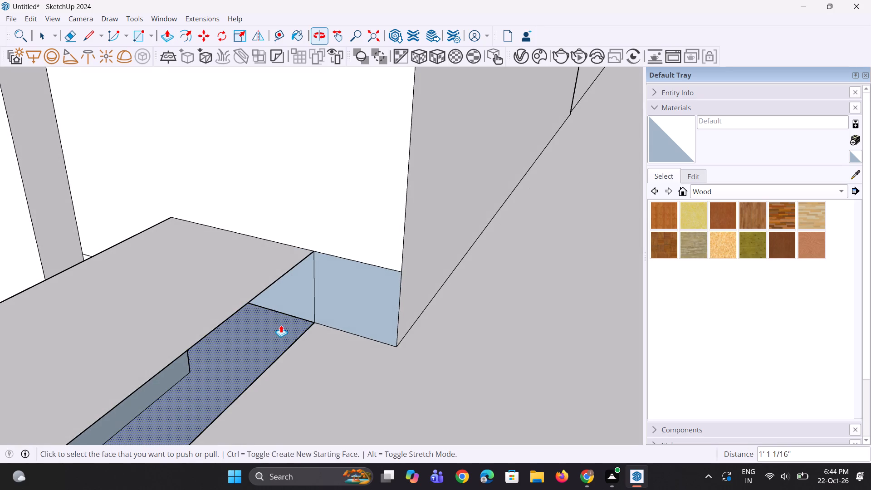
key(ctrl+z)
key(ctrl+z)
Push/Pull the roof parapet return's inner face outward about 1' 5 15/16" to thin the return.
click(337, 363)
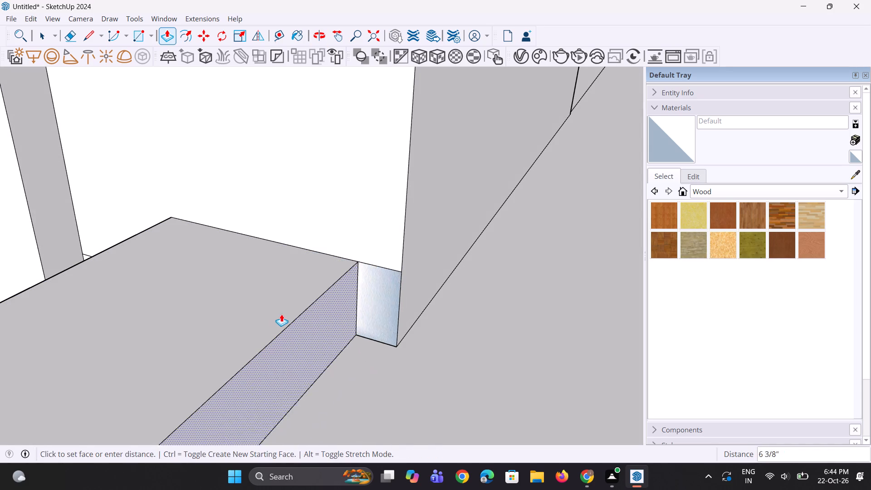
click(219, 271)
Push/Pull the tall front panel's narrow side face outward to line up with the roof parapet's end.
scroll(290, 307, down, 16)
middle_drag(268, 318, 314, 320)
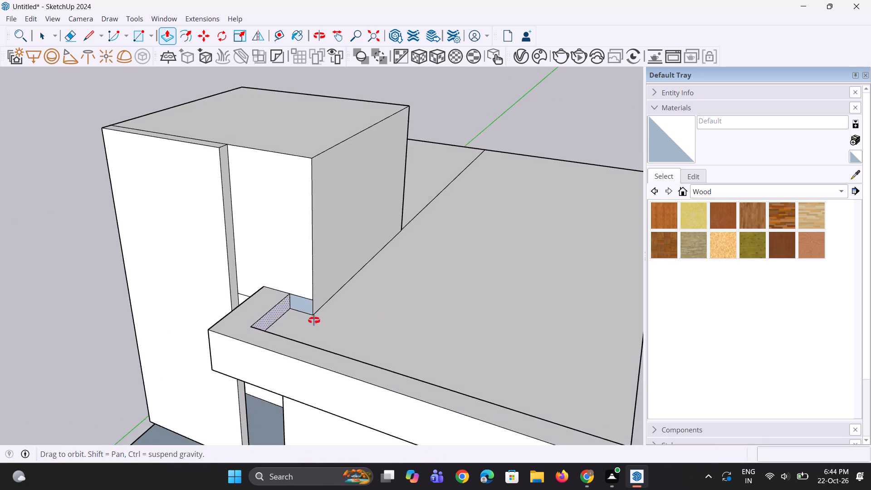
middle_drag(314, 320, 436, 252)
scroll(331, 294, up, 4)
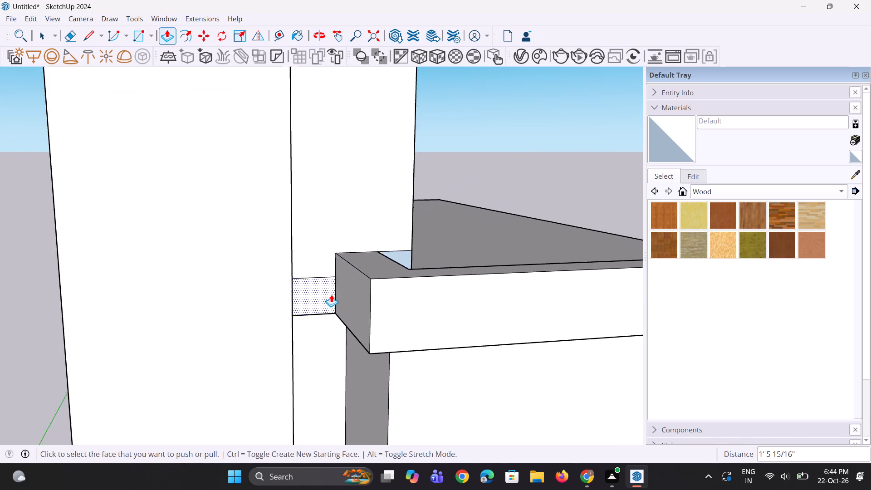
middle_drag(331, 294, 186, 304)
click(262, 240)
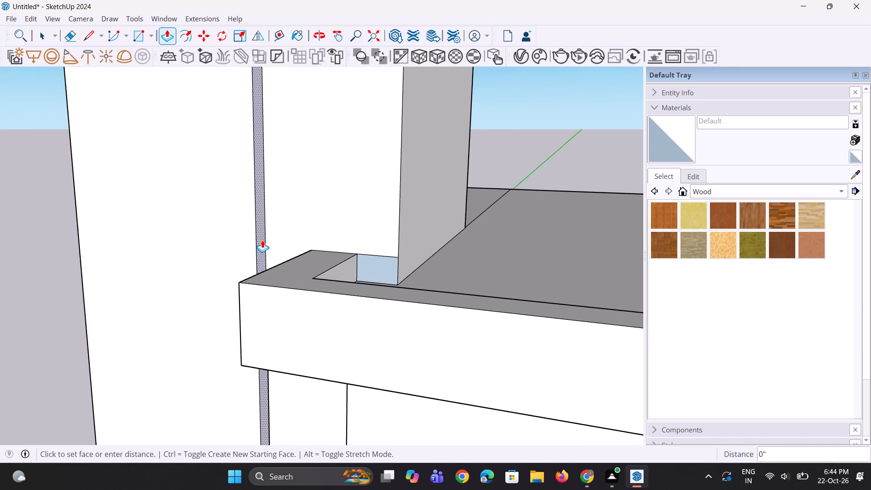
click(269, 273)
Push/Pull the upper-storey front wall beneath the roof slab inward, first about 4 15/16" and again about 2' 9 15/16".
middle_drag(226, 298, 403, 295)
scroll(403, 295, up, 1)
scroll(364, 300, down, 6)
scroll(310, 309, down, 10)
middle_drag(353, 315, 324, 265)
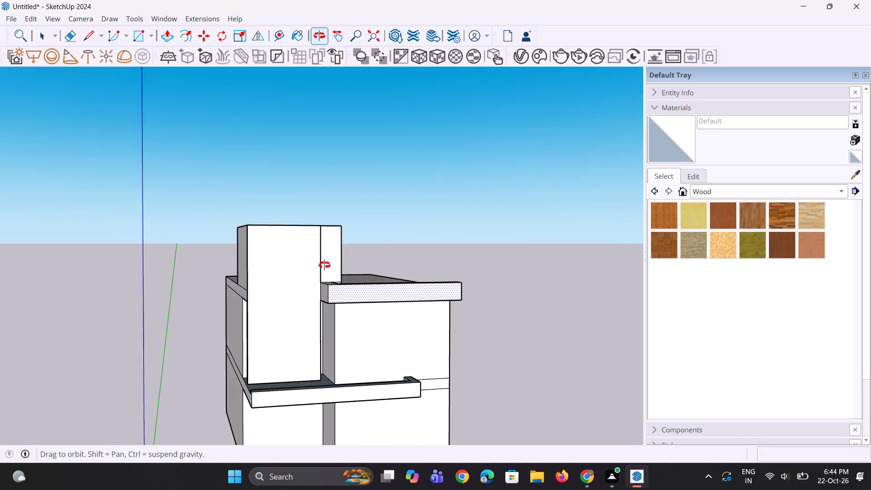
middle_drag(324, 265, 261, 239)
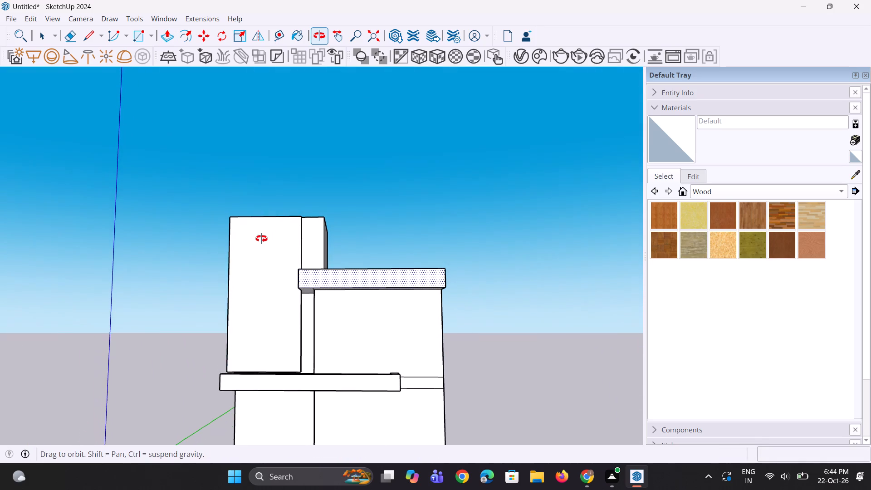
middle_drag(261, 239, 263, 240)
scroll(314, 294, up, 3)
click(337, 334)
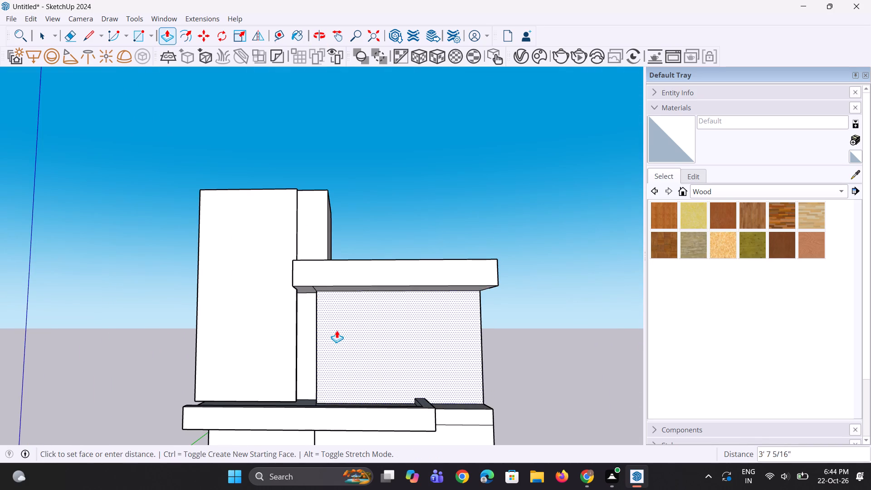
click(337, 329)
scroll(379, 325, up, 1)
middle_drag(379, 325, 335, 409)
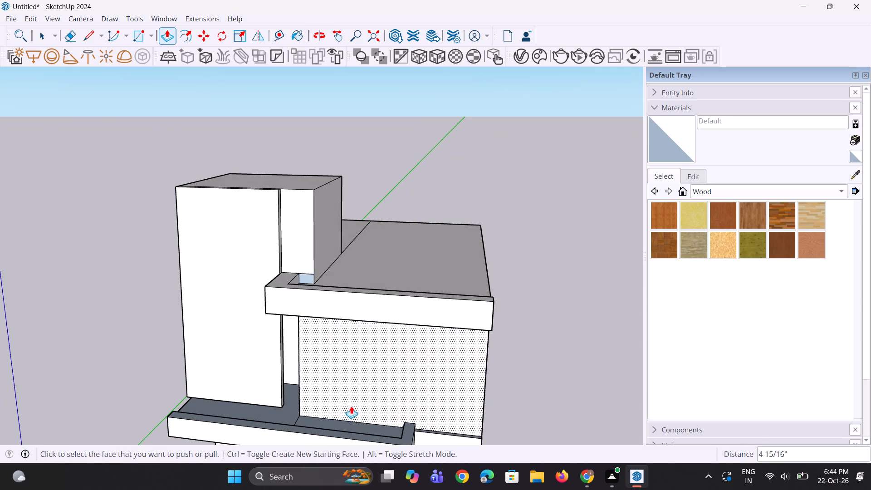
click(351, 406)
click(357, 393)
Erase the leftover dividing edge on the roof slab's underside in front of the recessed upper wall.
middle_drag(359, 393, 422, 351)
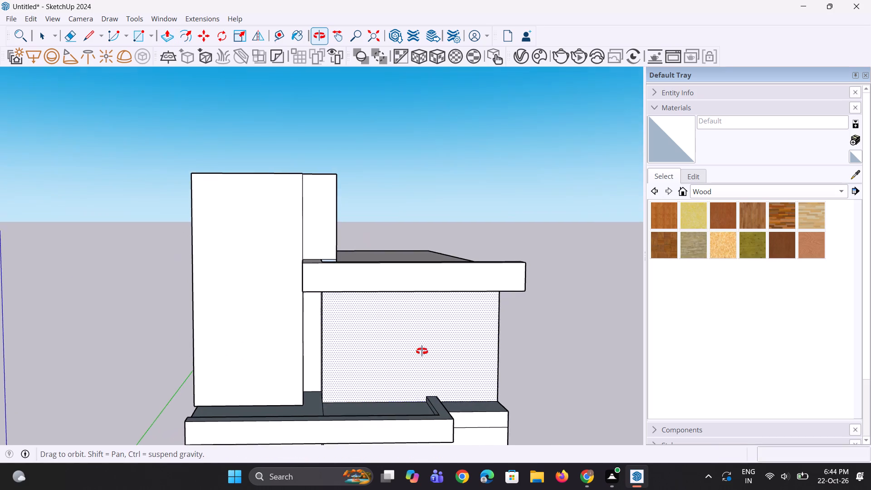
middle_drag(422, 351, 421, 350)
scroll(399, 340, up, 4)
middle_drag(359, 323, 388, 263)
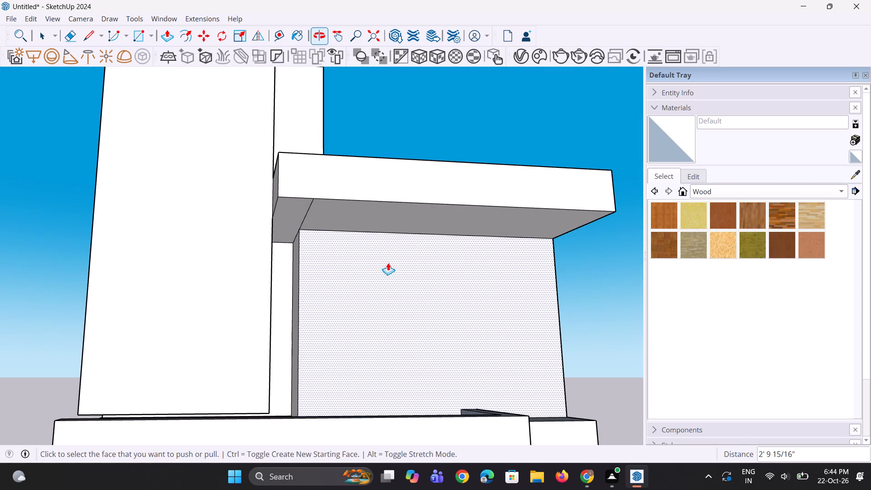
scroll(331, 242, up, 2)
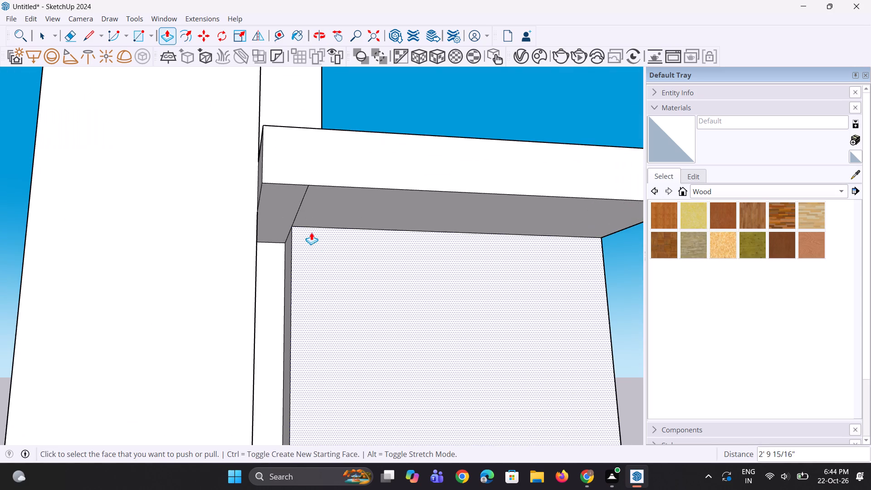
key(e)
click(298, 207)
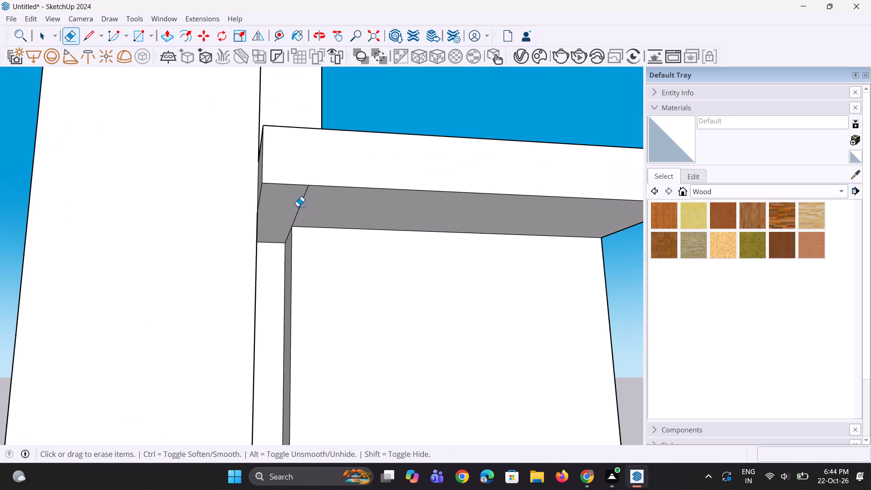
click(302, 207)
click(301, 208)
Examine the roof slab's underside, the recessed upper front wall and the middle slab from several angles.
scroll(284, 234, up, 3)
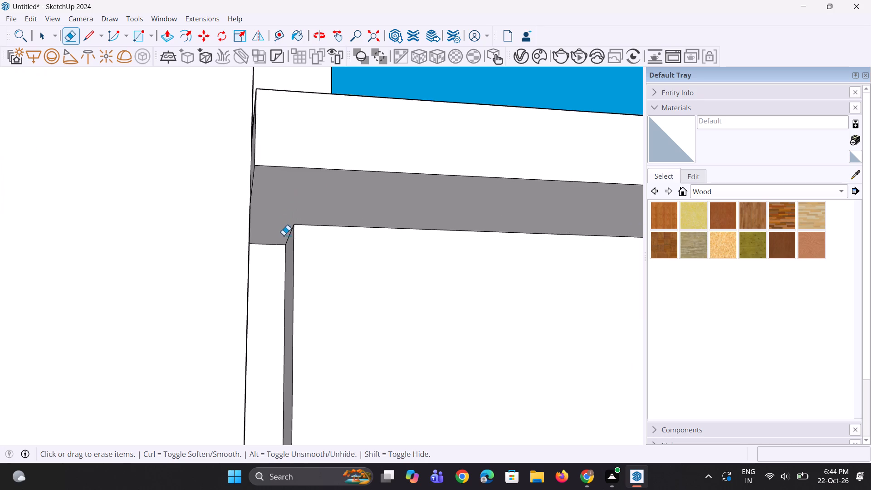
scroll(284, 235, up, 4)
scroll(292, 246, down, 11)
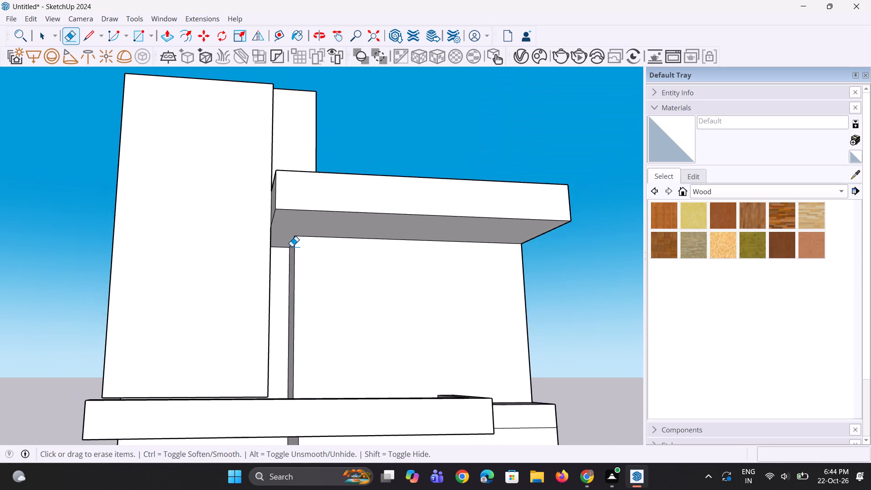
middle_drag(371, 251, 343, 259)
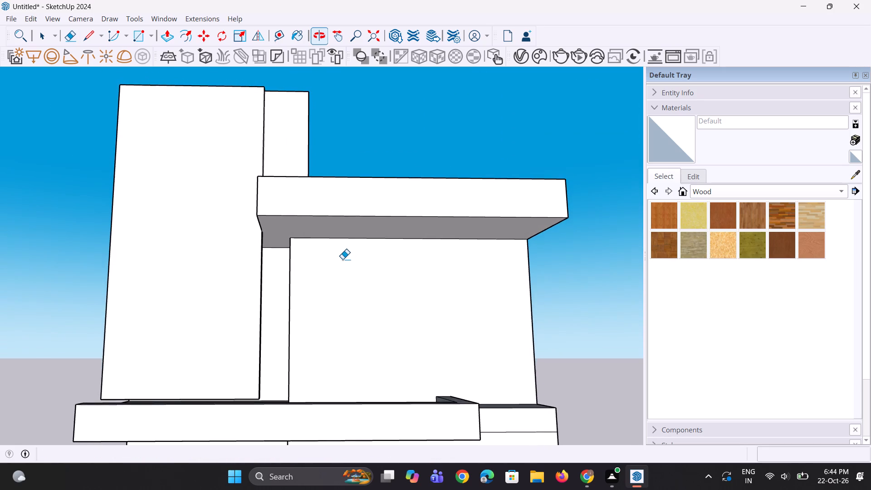
scroll(343, 255, up, 3)
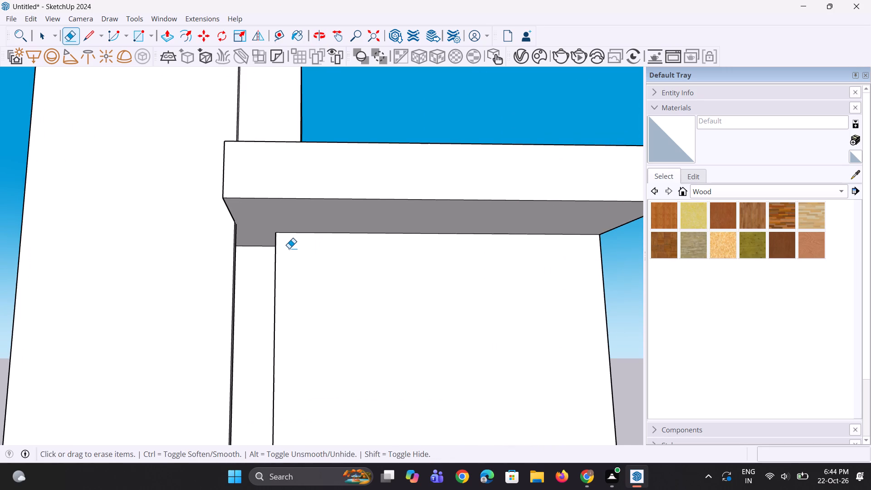
scroll(289, 248, down, 8)
middle_drag(289, 248, 295, 323)
scroll(317, 278, down, 2)
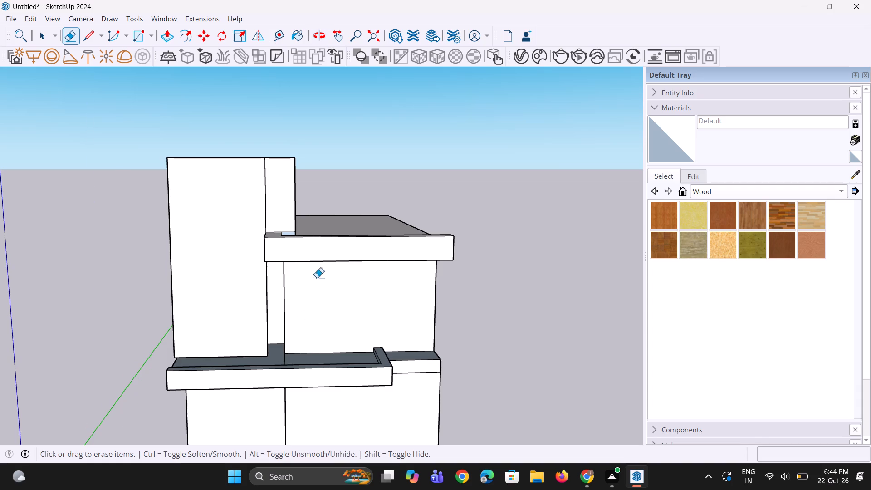
scroll(317, 278, down, 2)
middle_drag(269, 321, 355, 371)
scroll(357, 346, up, 4)
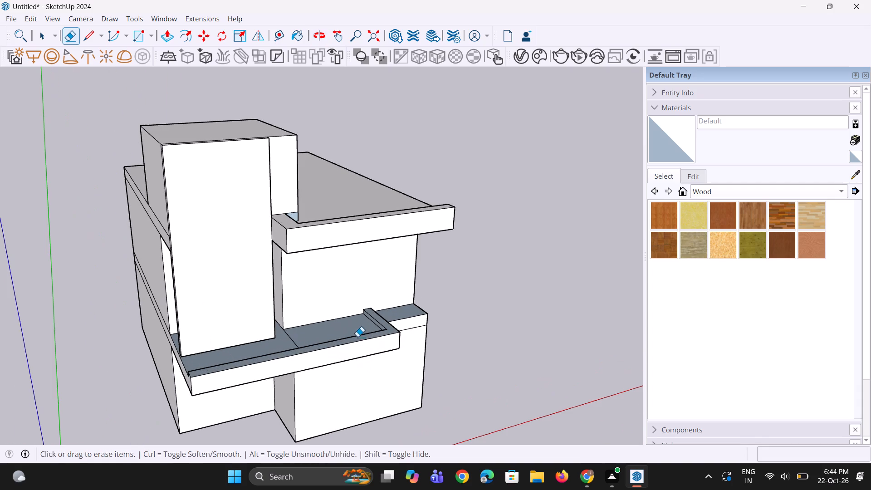
Push/Pull the top face of the middle slab's parapet slightly upward.
key(space)
key(space)
scroll(391, 319, up, 6)
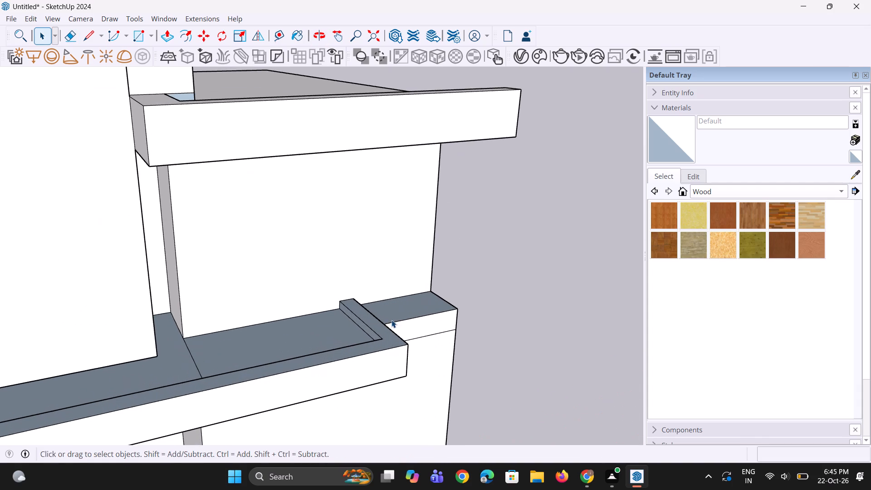
key(p)
scroll(391, 320, up, 2)
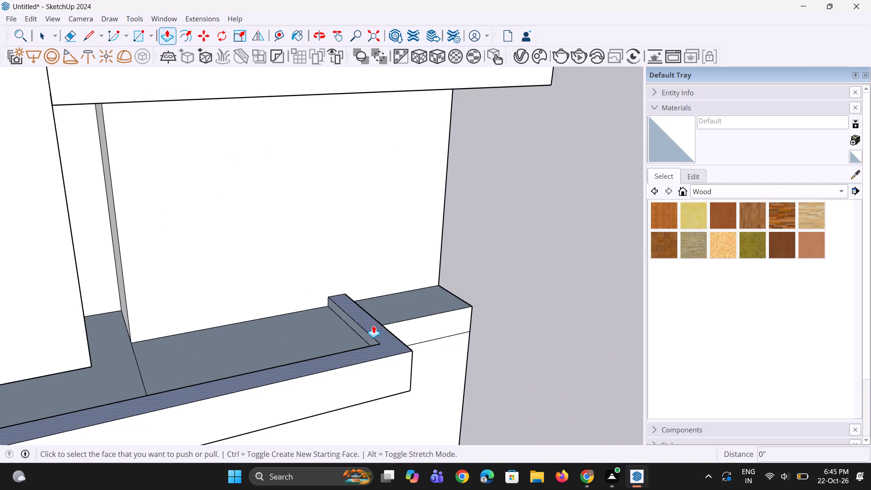
click(373, 325)
click(374, 320)
key(space)
key(space)
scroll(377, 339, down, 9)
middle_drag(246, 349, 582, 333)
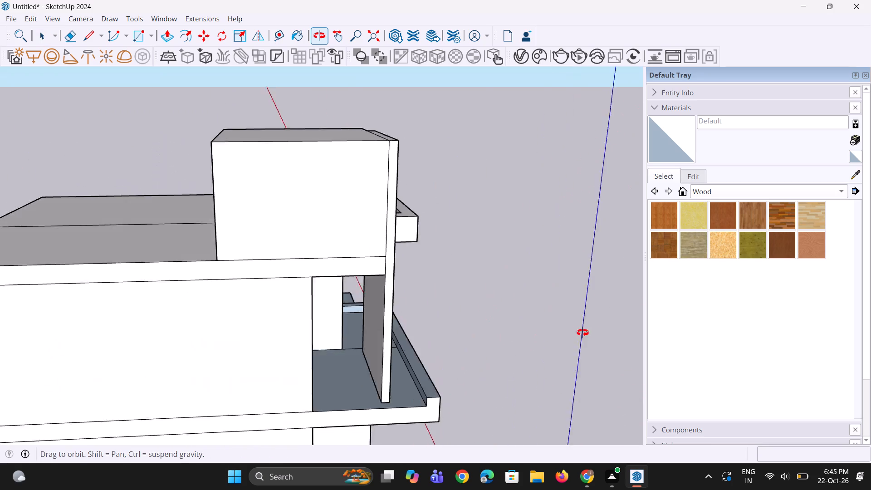
Draw lines outlining a small rectangle about 1' 5 1/2" wide at the middle slab's outer front corner, on its underside.
middle_drag(582, 333, 347, 311)
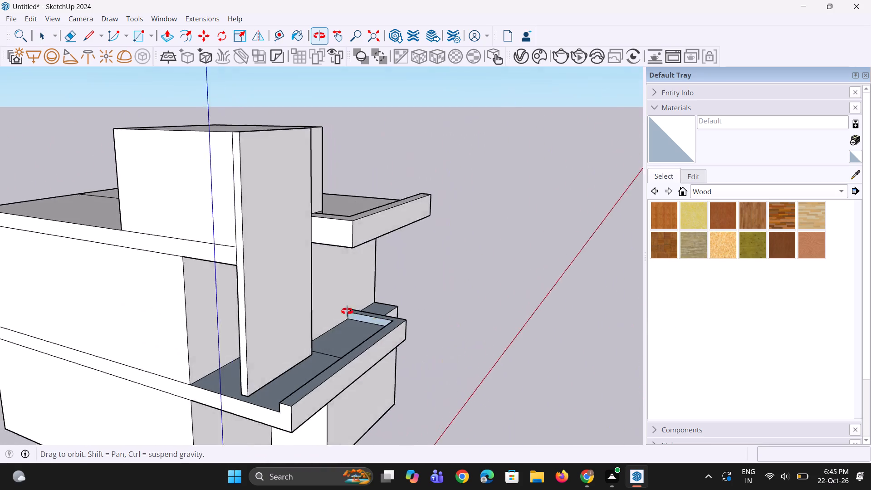
middle_drag(347, 311, 182, 275)
scroll(190, 272, down, 5)
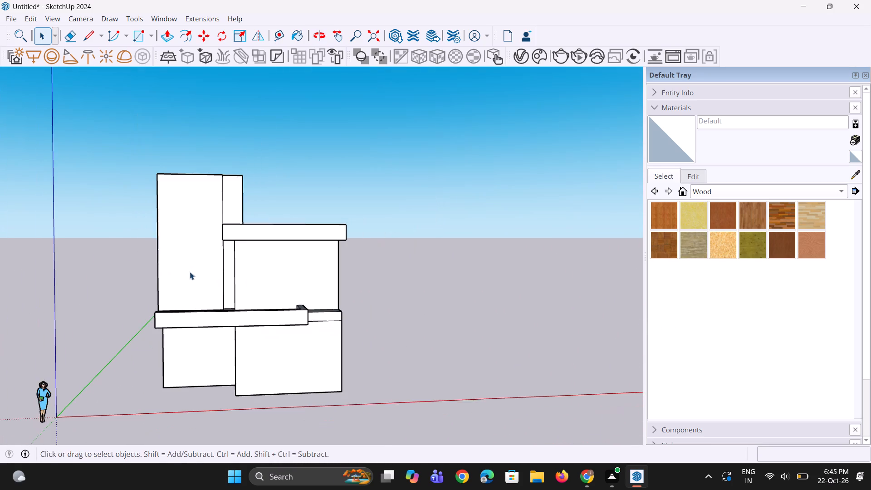
scroll(150, 332, up, 9)
middle_drag(175, 319, 216, 231)
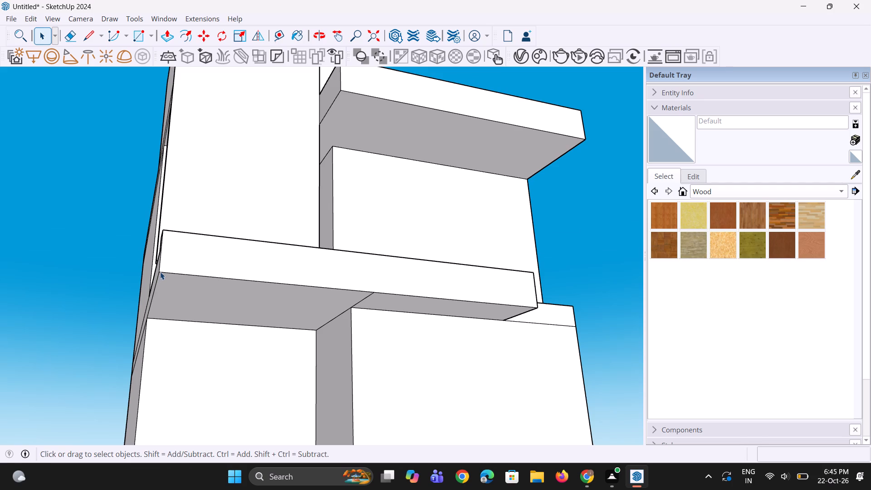
middle_drag(172, 264, 157, 274)
scroll(155, 281, up, 1)
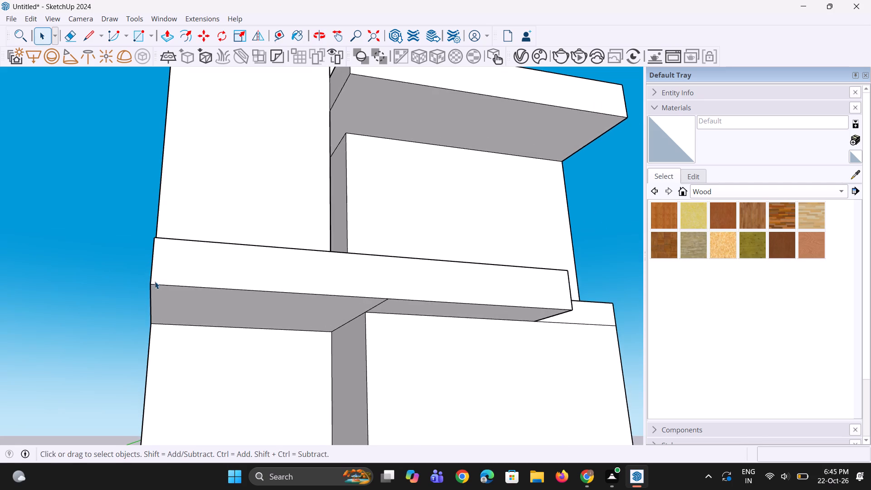
scroll(155, 281, up, 1)
middle_drag(151, 290, 171, 228)
scroll(151, 290, up, 1)
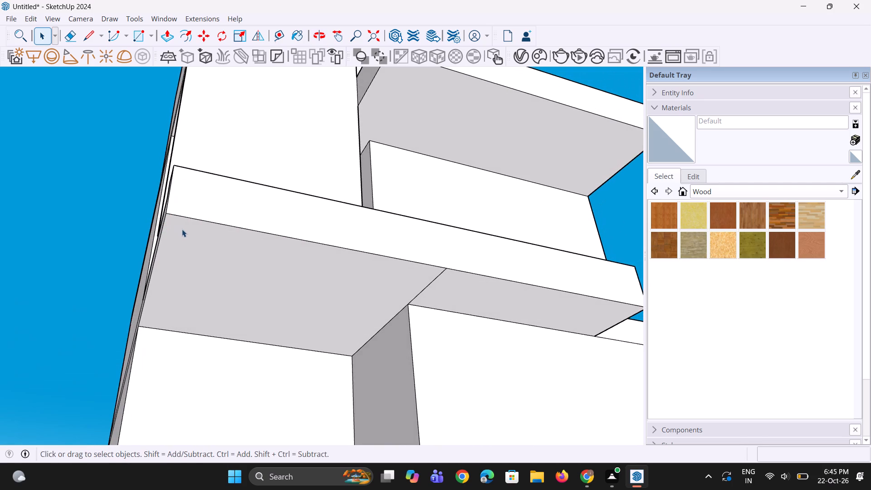
key(l)
click(204, 223)
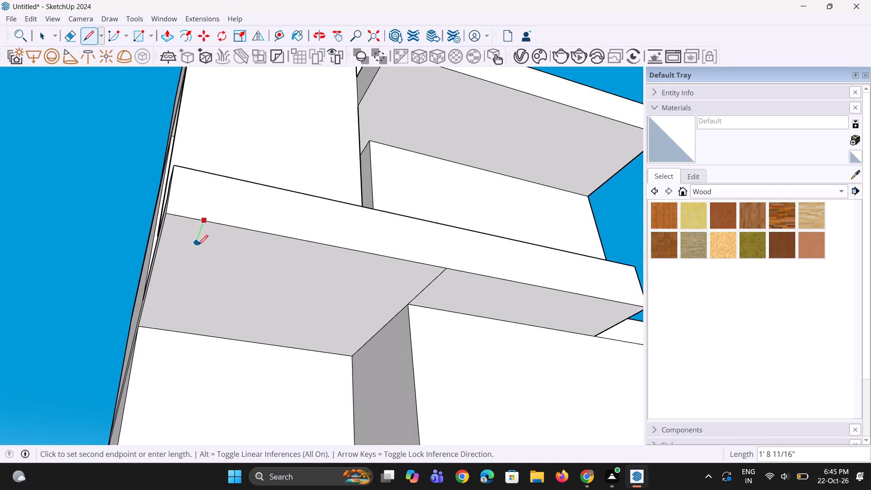
click(194, 252)
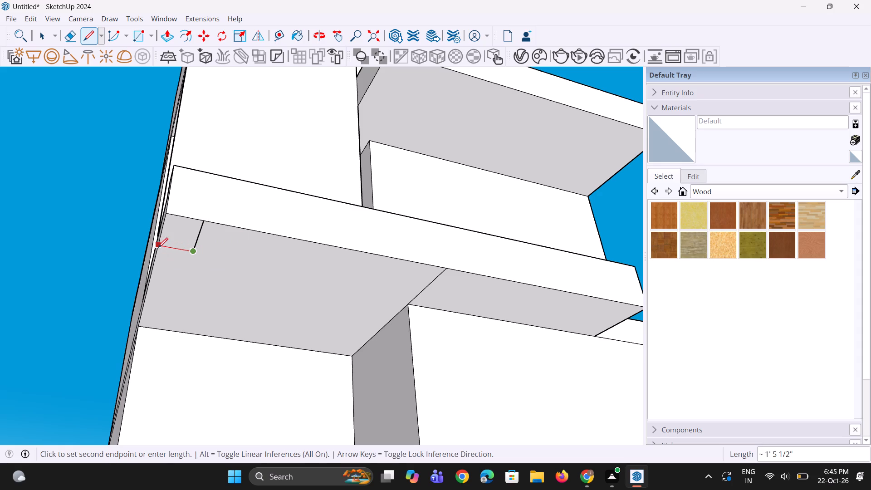
click(158, 247)
Push/Pull the small corner rectangle on the middle slab's underside downward about 6' 9 5/16" to form a column.
middle_drag(217, 225, 160, 314)
middle_drag(163, 319, 173, 289)
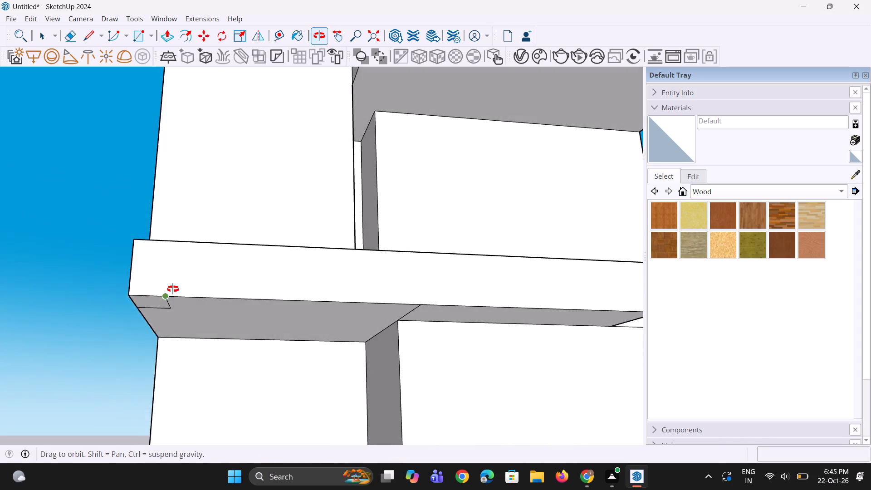
middle_drag(173, 289, 179, 260)
key(p)
click(159, 287)
scroll(155, 308, down, 5)
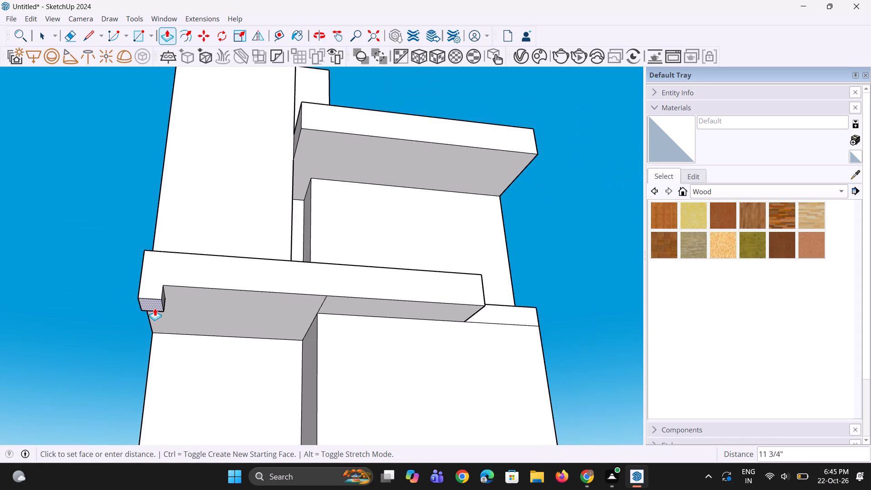
scroll(155, 308, down, 10)
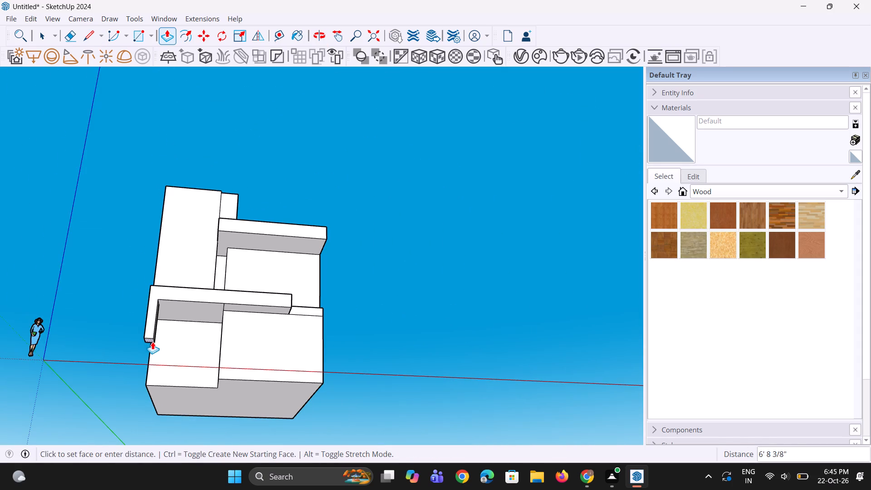
click(152, 343)
middle_drag(207, 310, 193, 420)
scroll(259, 286, up, 4)
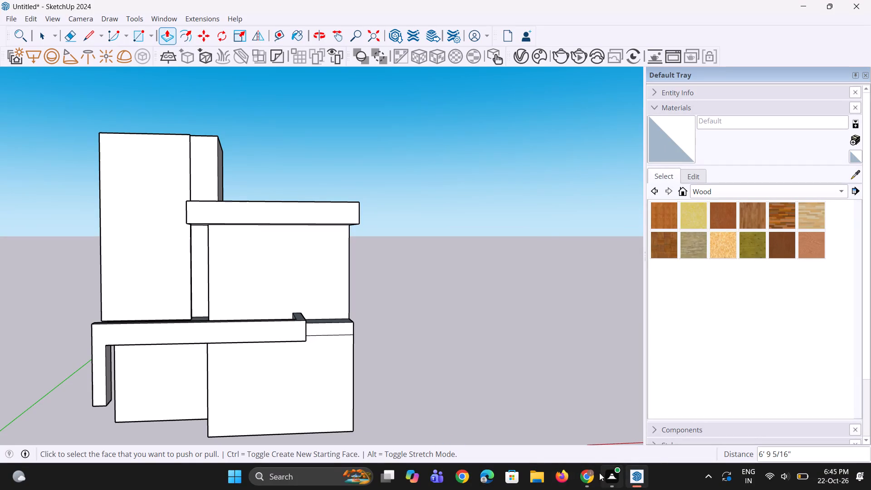
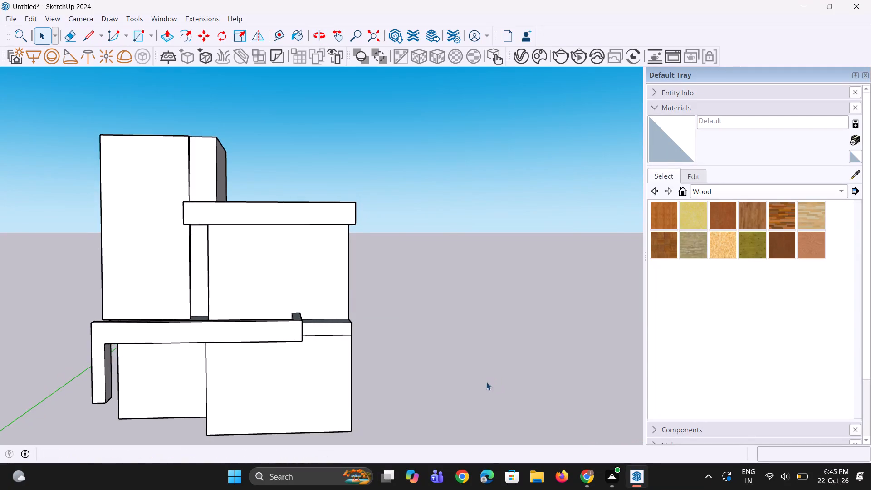
Push/Pull the middle slab's exposed front strip and the ground-floor wall below it back 3' 2 7/8", flush with the upper wall.
scroll(492, 376, up, 2)
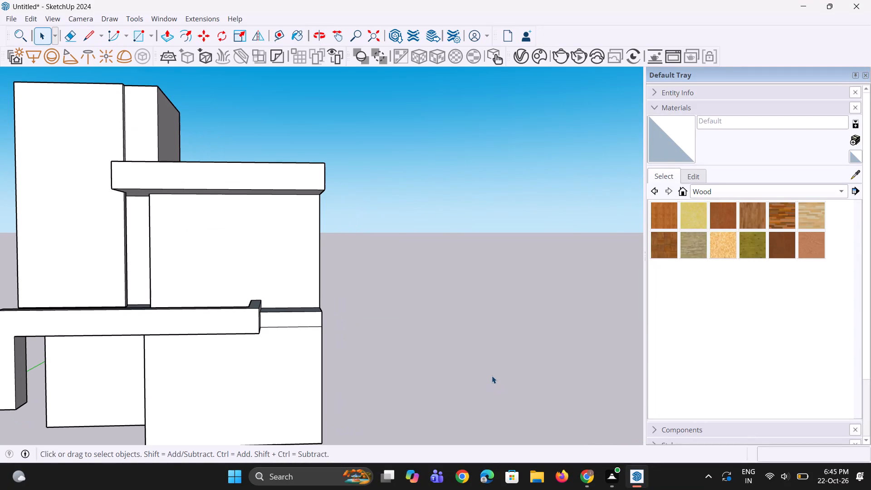
scroll(461, 344, down, 4)
middle_drag(456, 344, 438, 339)
scroll(390, 299, up, 2)
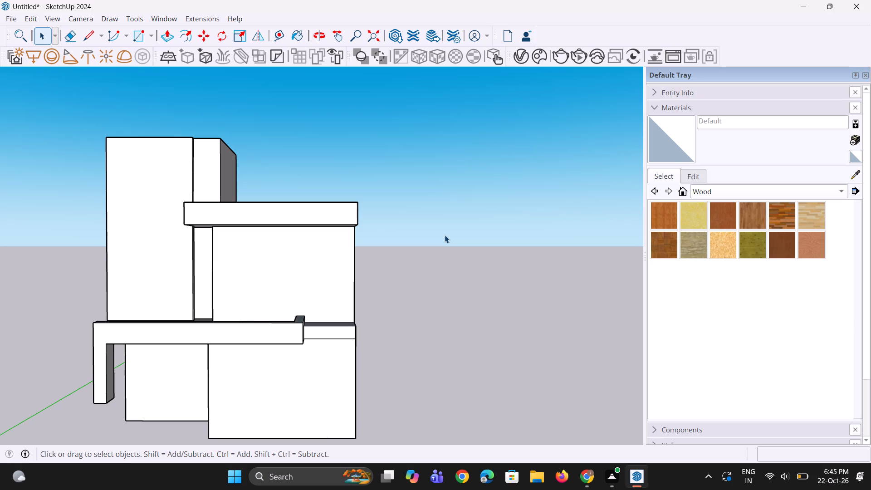
scroll(425, 258, down, 2)
middle_drag(404, 272, 391, 276)
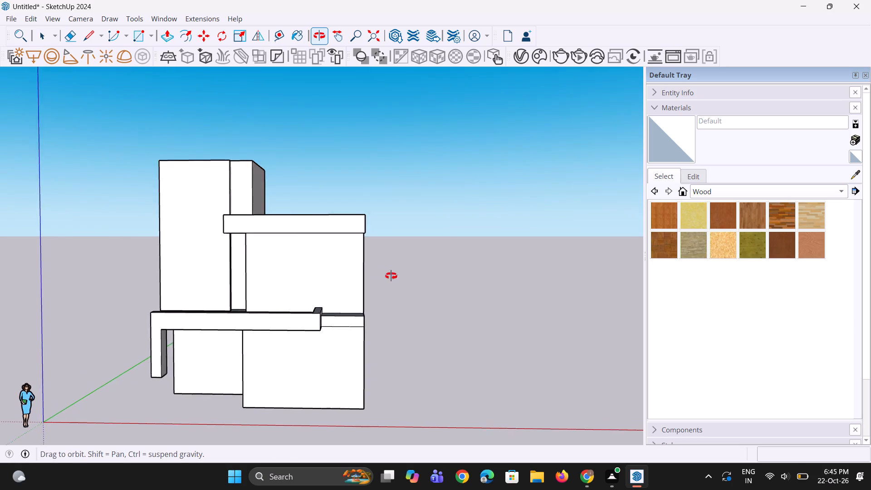
middle_drag(391, 276, 339, 303)
scroll(339, 303, up, 2)
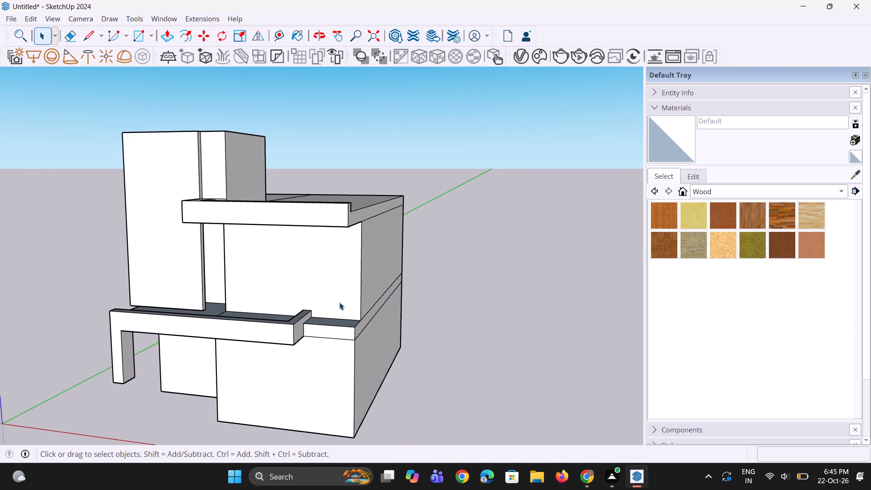
scroll(331, 334, up, 3)
middle_drag(331, 335, 245, 333)
scroll(255, 328, up, 2)
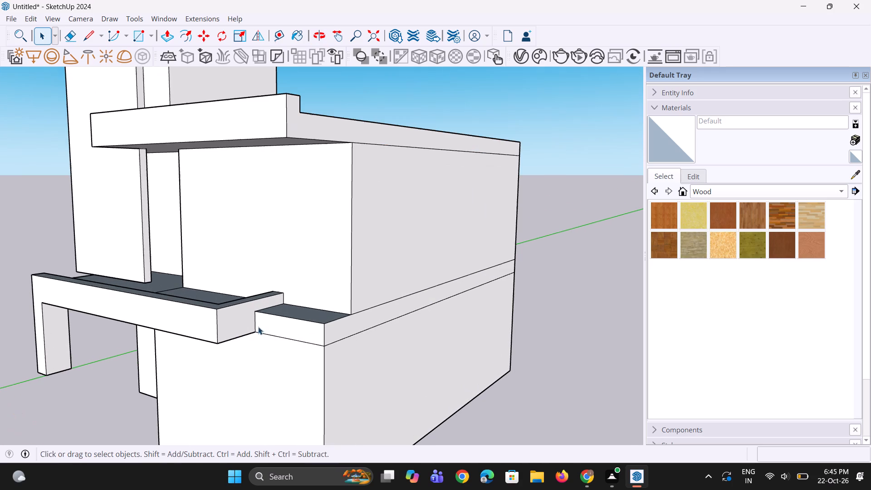
key(p)
click(279, 329)
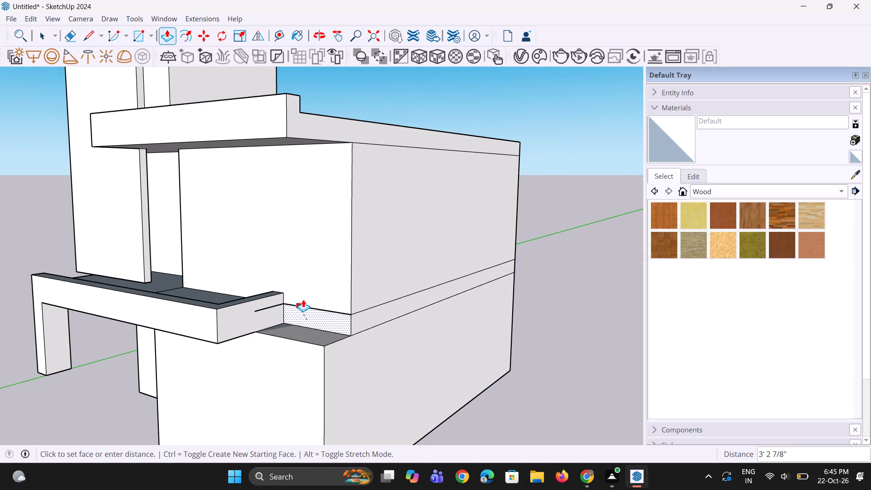
click(307, 293)
click(291, 348)
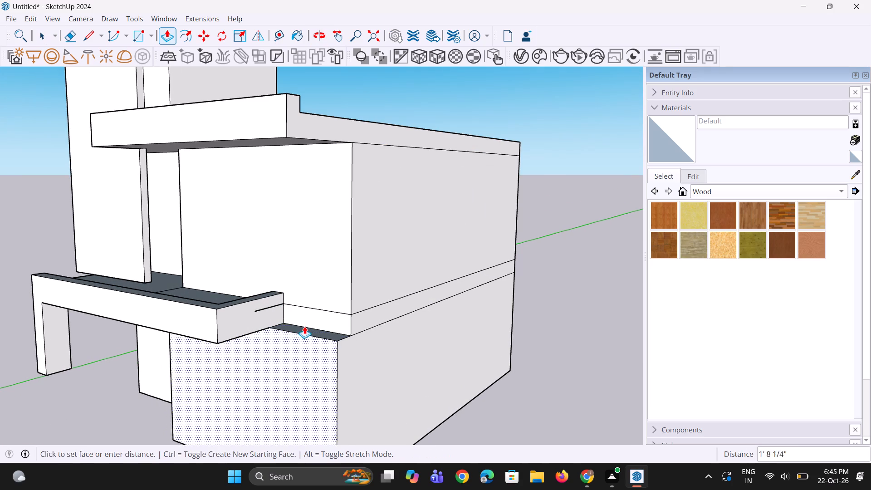
click(312, 317)
Erase the leftover line on the end face of the middle slab's parapet.
scroll(301, 290, down, 4)
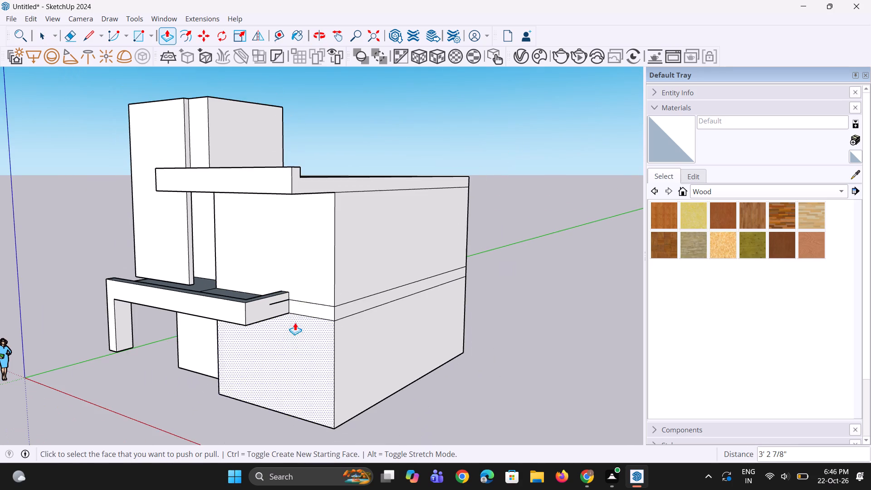
scroll(292, 328, down, 1)
middle_drag(289, 333, 296, 329)
scroll(291, 308, up, 7)
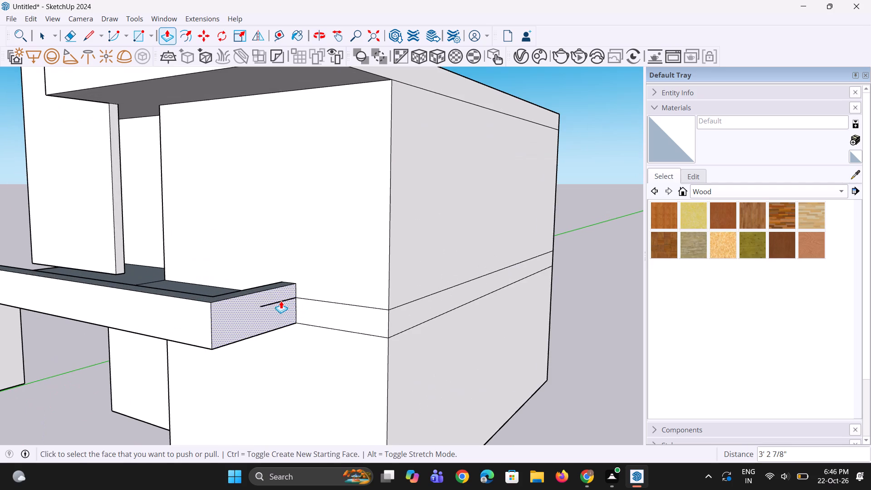
key(e)
click(280, 303)
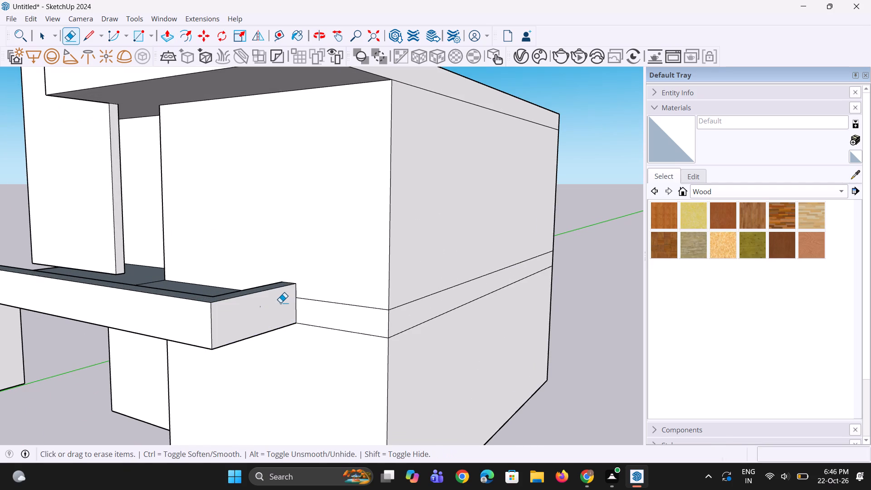
Examine the house front, the side walls and the roof slab's outer front corner from several angles.
scroll(280, 303, down, 4)
middle_drag(282, 306, 330, 288)
scroll(330, 288, up, 1)
scroll(333, 282, down, 5)
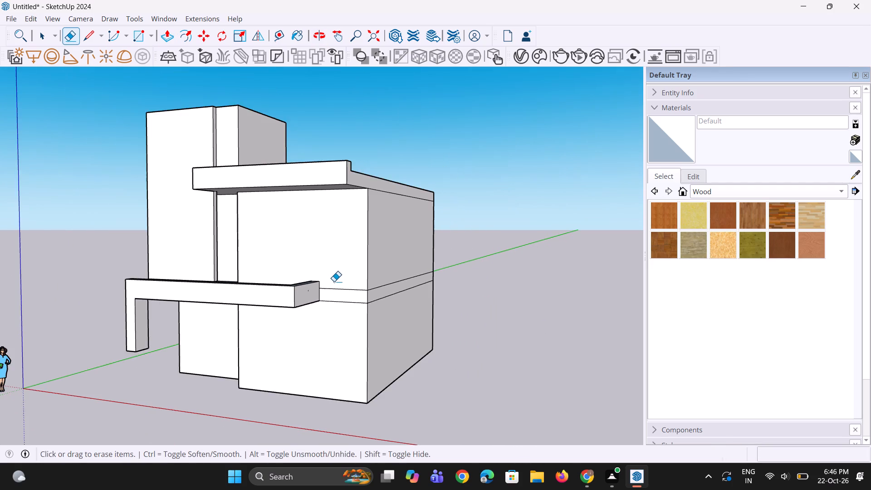
scroll(334, 281, down, 5)
scroll(340, 285, up, 1)
middle_drag(342, 290, 343, 320)
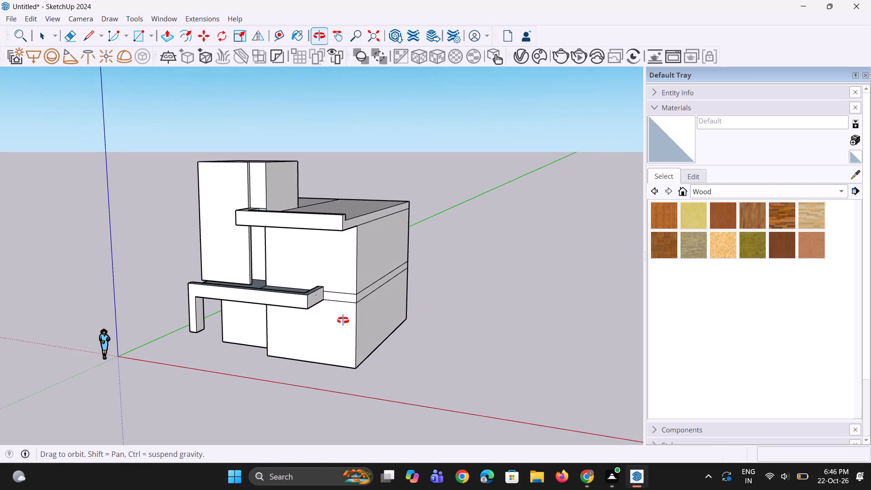
middle_drag(343, 320, 347, 312)
scroll(364, 291, up, 3)
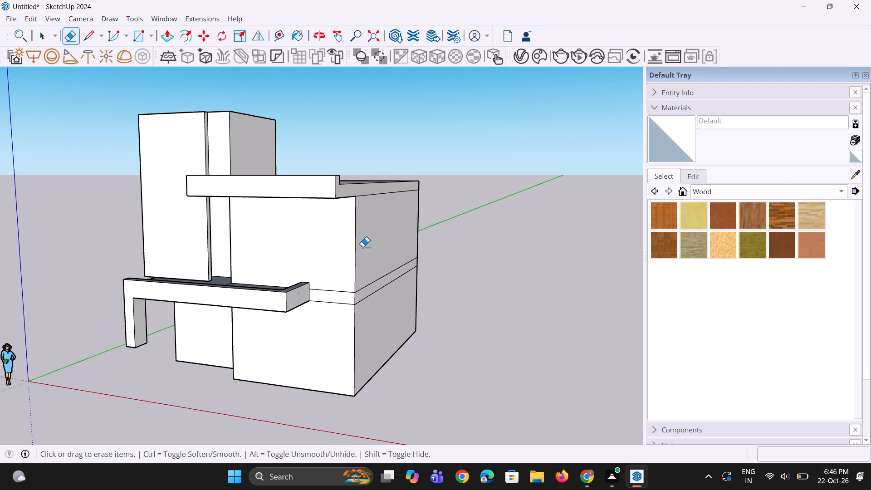
scroll(355, 230, up, 5)
middle_drag(355, 193, 363, 206)
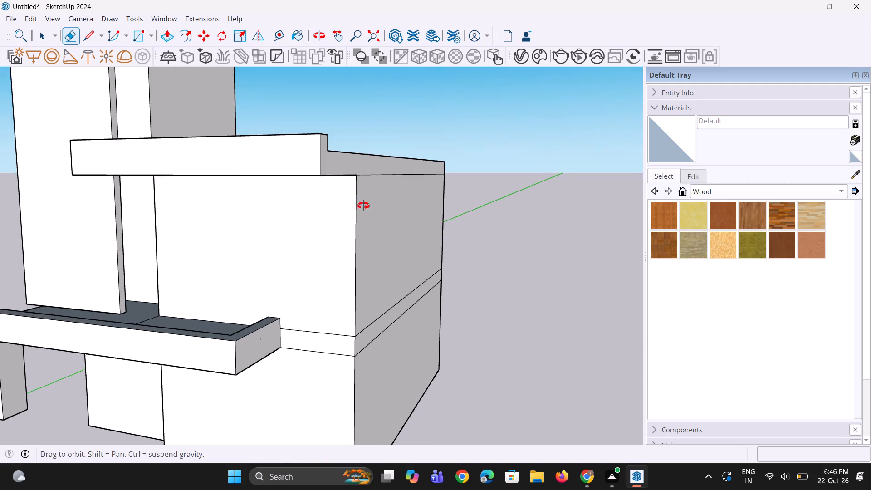
middle_drag(363, 206, 435, 215)
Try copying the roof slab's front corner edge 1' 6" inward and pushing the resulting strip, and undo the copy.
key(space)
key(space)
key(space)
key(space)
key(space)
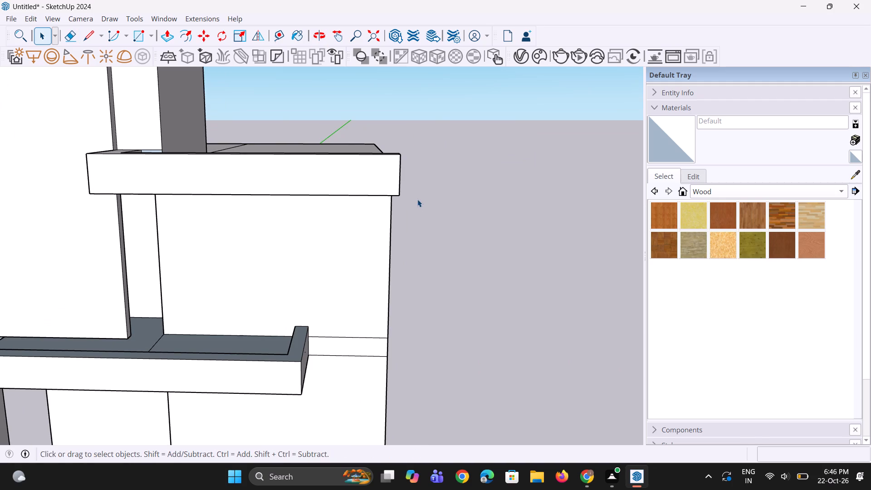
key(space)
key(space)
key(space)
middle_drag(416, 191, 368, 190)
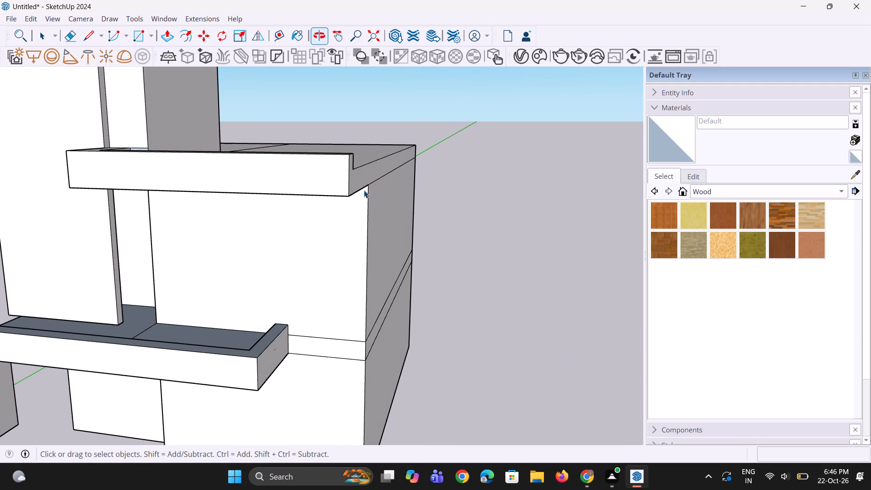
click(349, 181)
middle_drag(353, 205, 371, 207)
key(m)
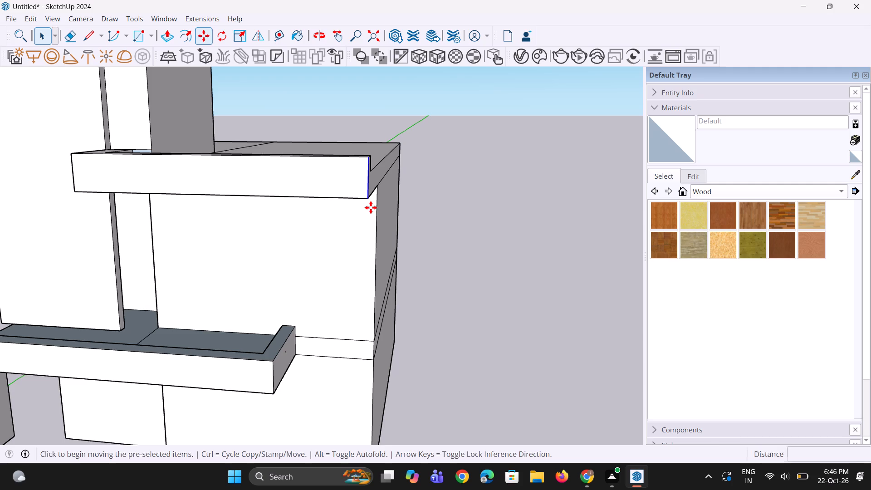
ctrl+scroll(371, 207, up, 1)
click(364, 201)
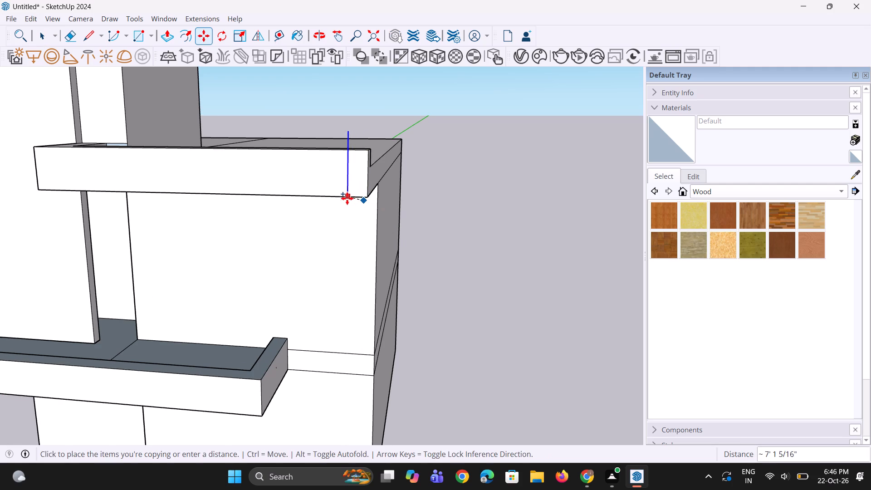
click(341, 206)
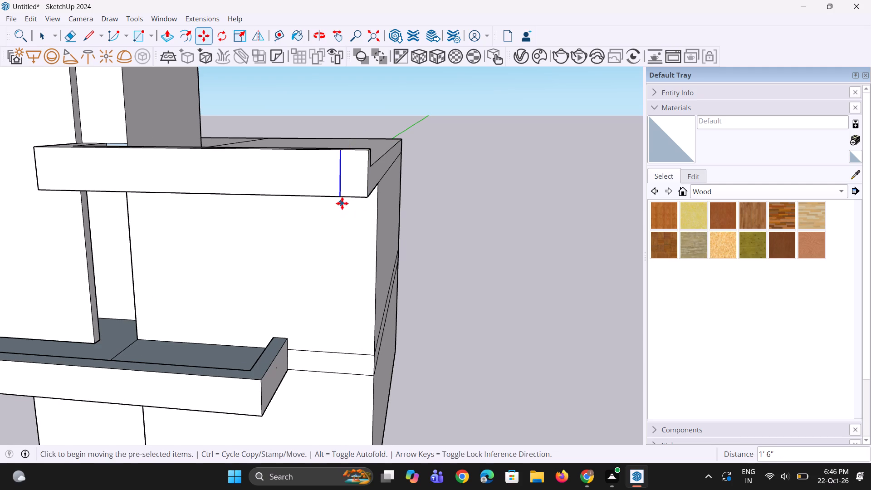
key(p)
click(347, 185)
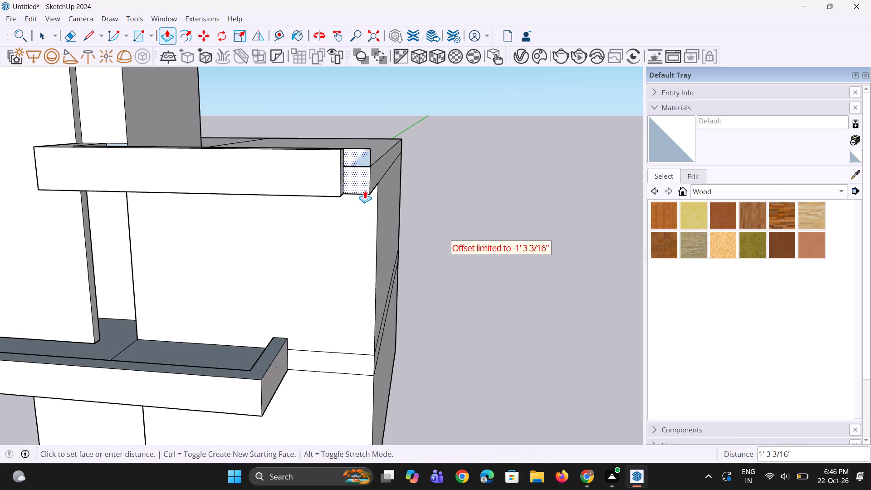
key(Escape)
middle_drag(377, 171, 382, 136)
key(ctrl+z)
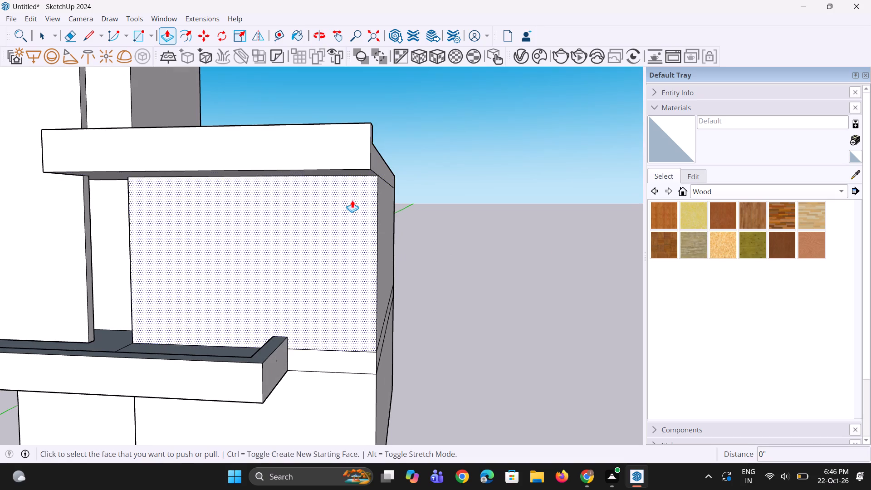
Copy the outer side edge of the roof slab's underside overhang about 2' 2 9/16" inward to mark off a column strip.
middle_drag(354, 195, 369, 125)
key(space)
scroll(369, 125, up, 1)
key(space)
click(382, 142)
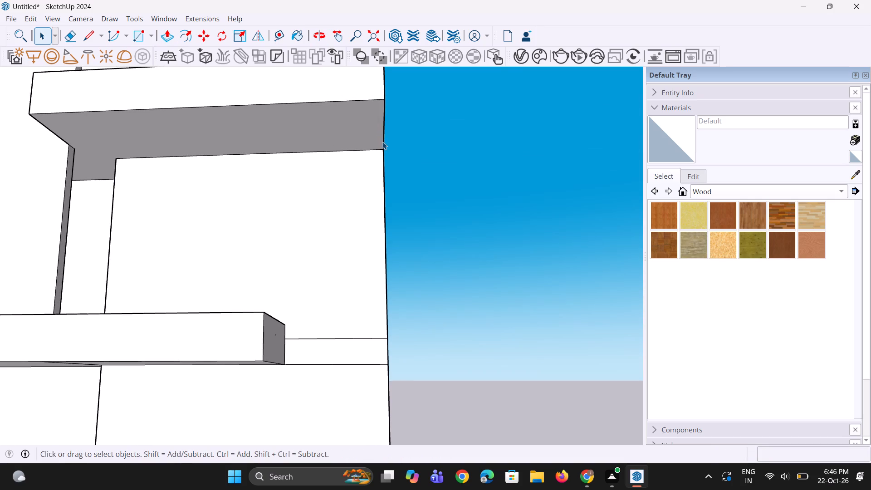
scroll(382, 154, up, 1)
key(m)
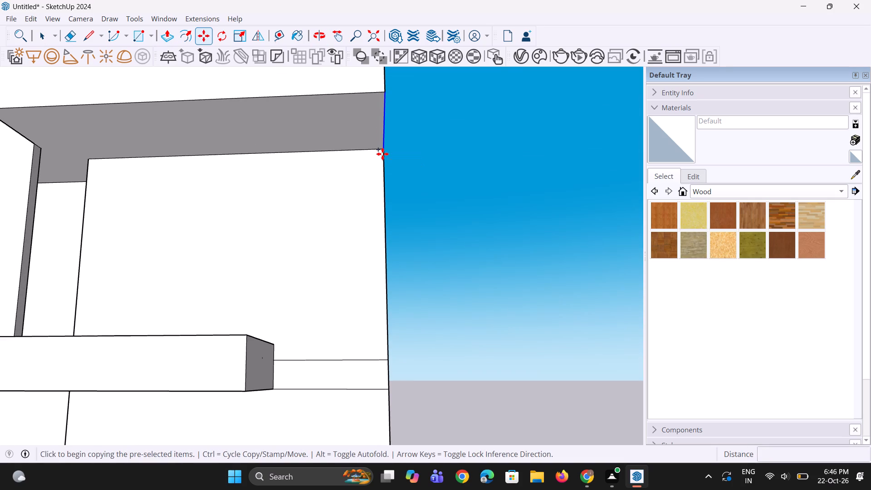
click(382, 154)
click(345, 154)
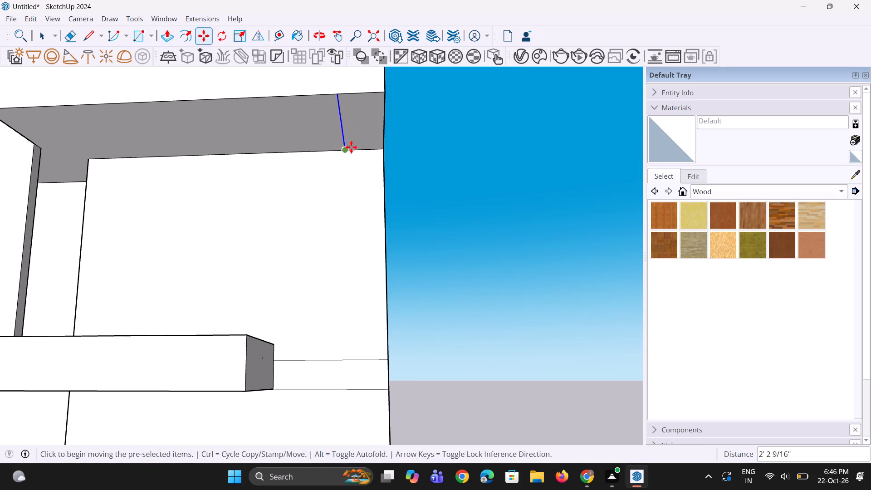
Push/Pull the marked strip on the roof slab's underside downward about 15' 9 1/16" to form a vertical leg.
key(p)
click(363, 126)
scroll(352, 189, down, 6)
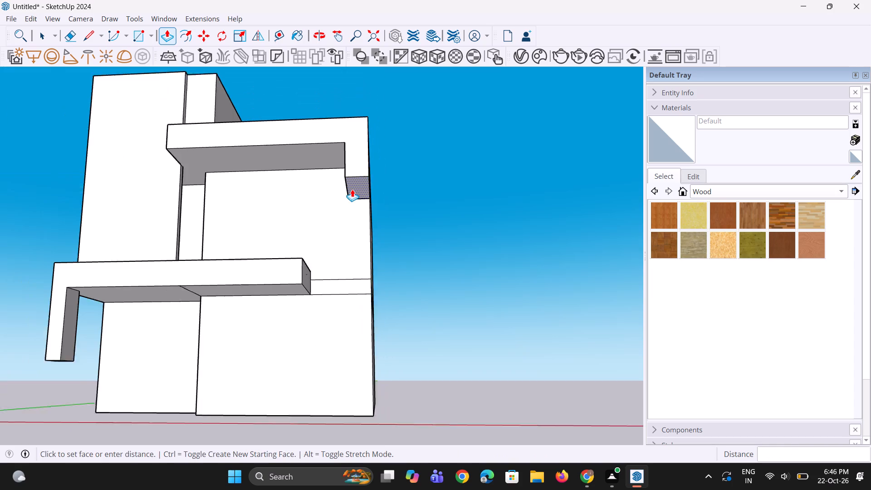
scroll(352, 189, down, 2)
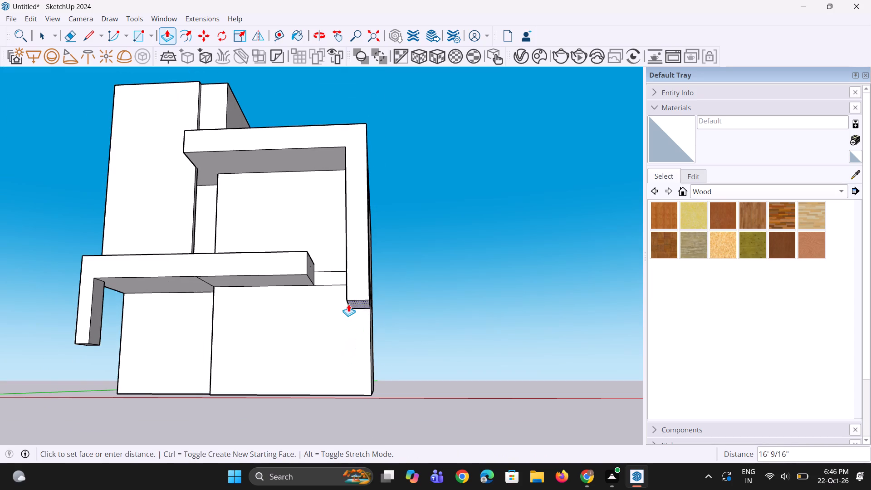
click(344, 301)
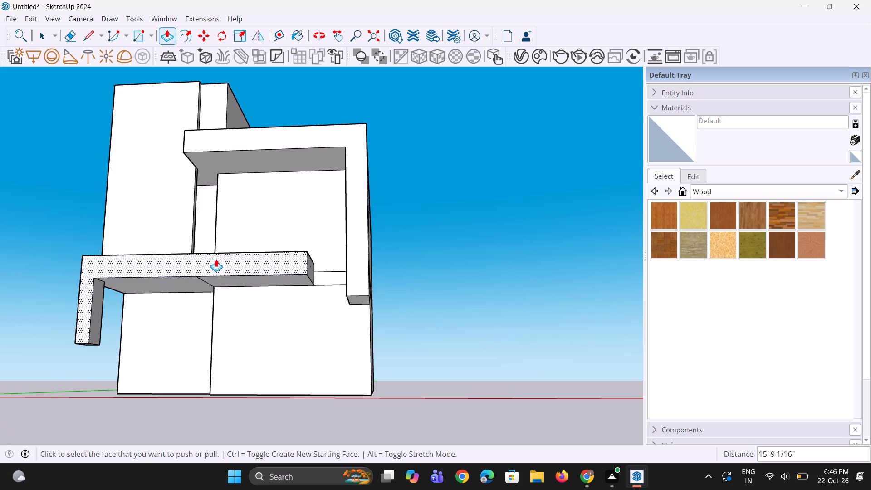
Push/Pull the inner side face of the roof slab's vertical leg by about 1 3/8".
scroll(279, 186, down, 4)
middle_drag(279, 193, 281, 295)
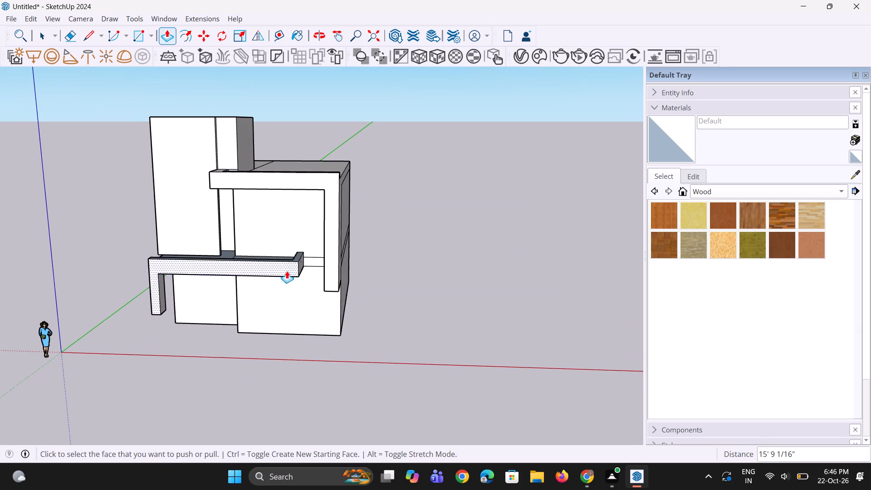
scroll(316, 220, up, 7)
middle_drag(359, 251, 403, 237)
scroll(359, 229, up, 1)
click(346, 230)
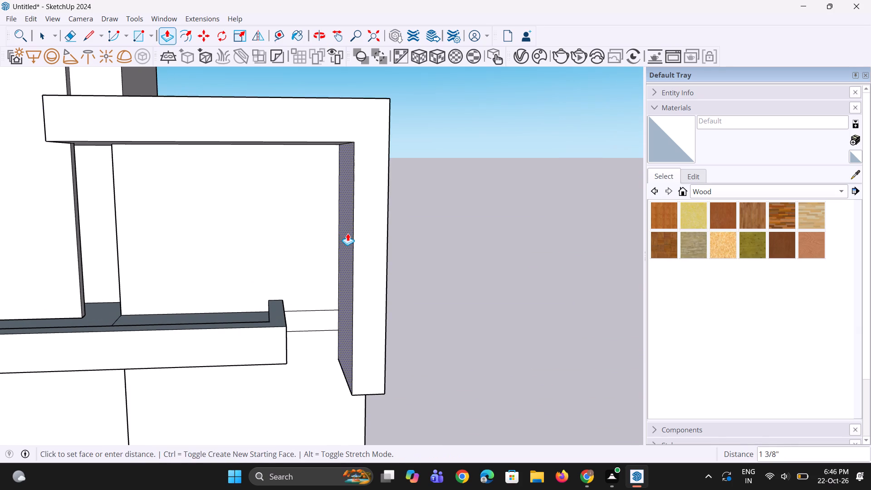
click(347, 233)
Save the model in the Documents folder as jsjsjsjs.
middle_drag(328, 294, 311, 292)
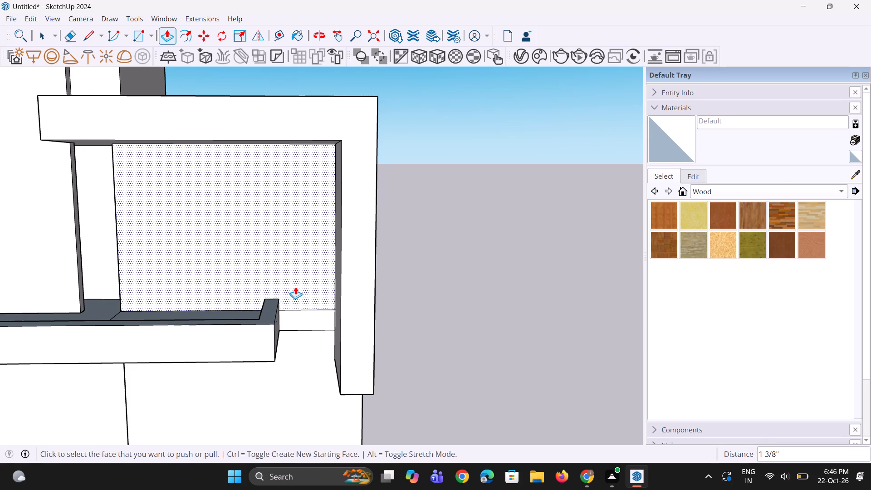
key(ctrl+s)
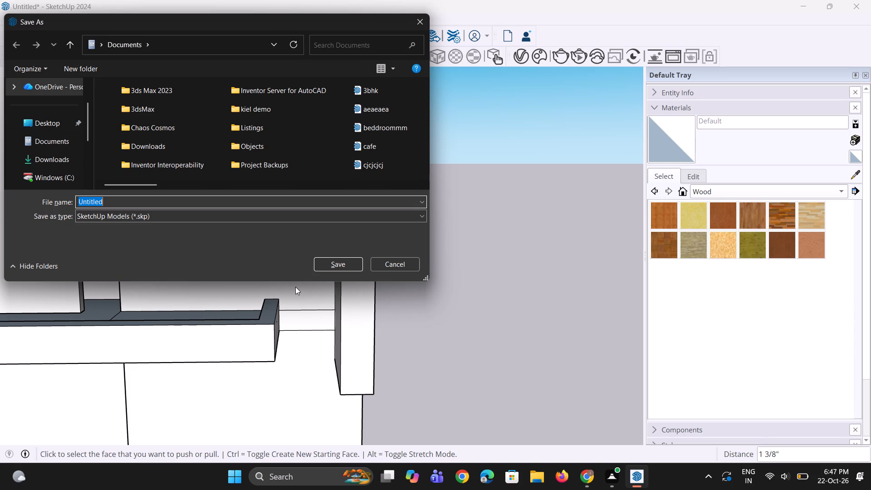
text(jsjsjsjs)
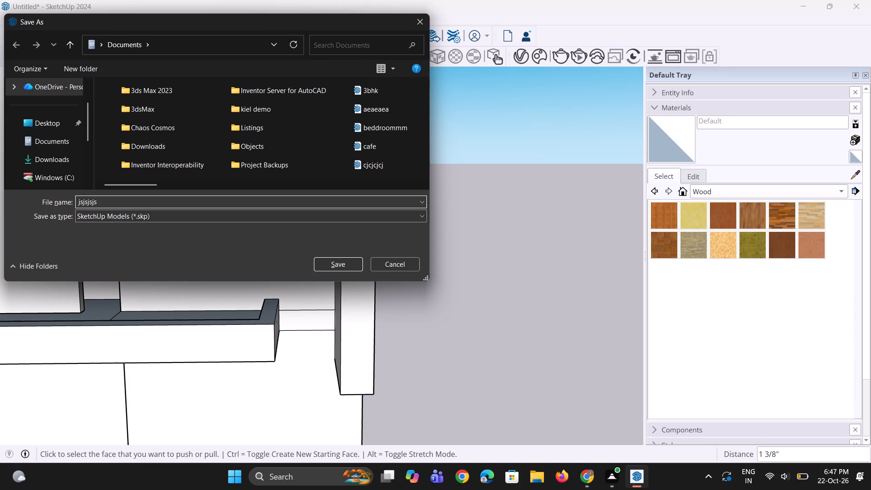
key(Return)
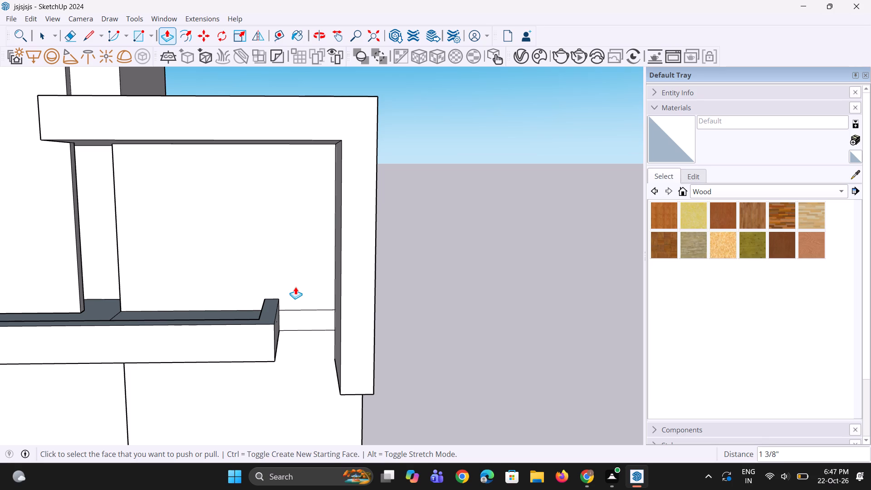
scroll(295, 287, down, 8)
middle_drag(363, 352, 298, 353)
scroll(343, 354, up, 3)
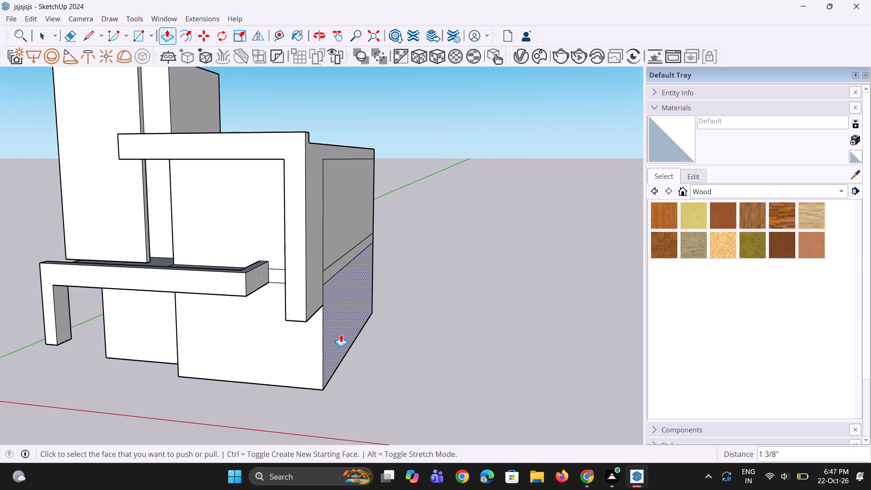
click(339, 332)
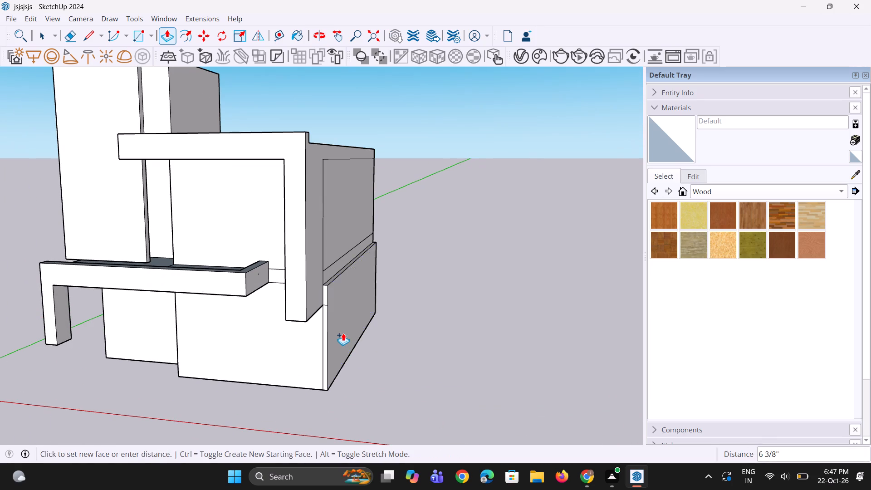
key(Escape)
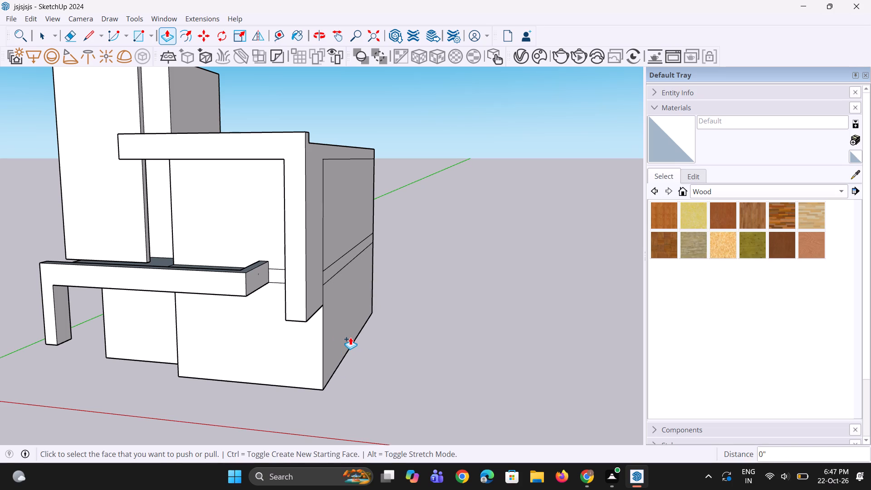
Undo the last two operations, removing the roof slab's vertical leg and the push/pull of its inner side face.
scroll(348, 336, down, 4)
middle_drag(348, 336, 364, 339)
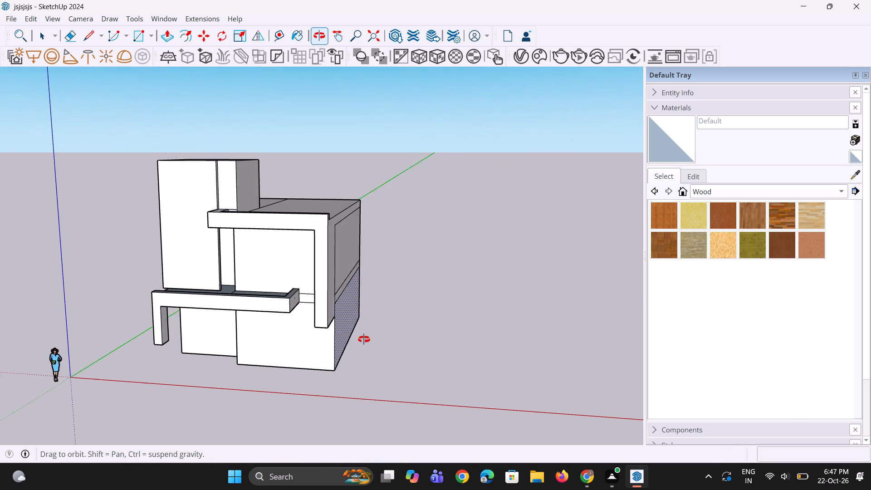
middle_drag(364, 339, 381, 341)
scroll(370, 319, up, 3)
middle_drag(326, 310, 228, 324)
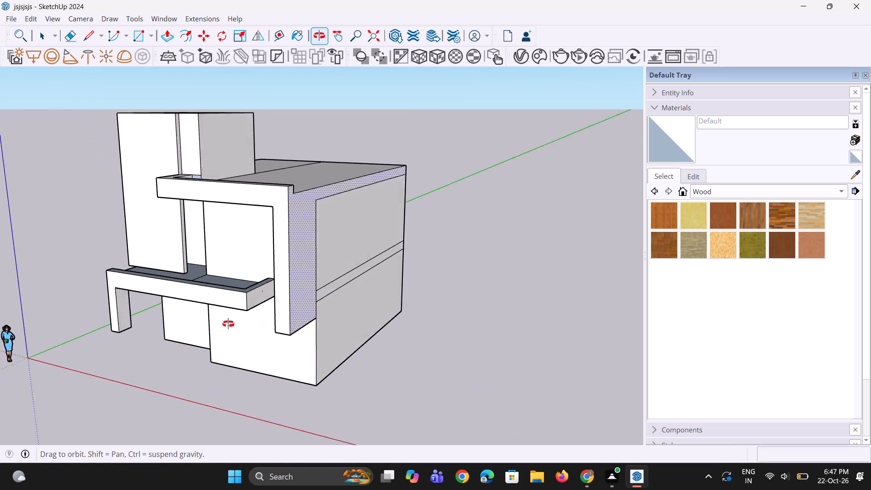
middle_drag(228, 324, 421, 303)
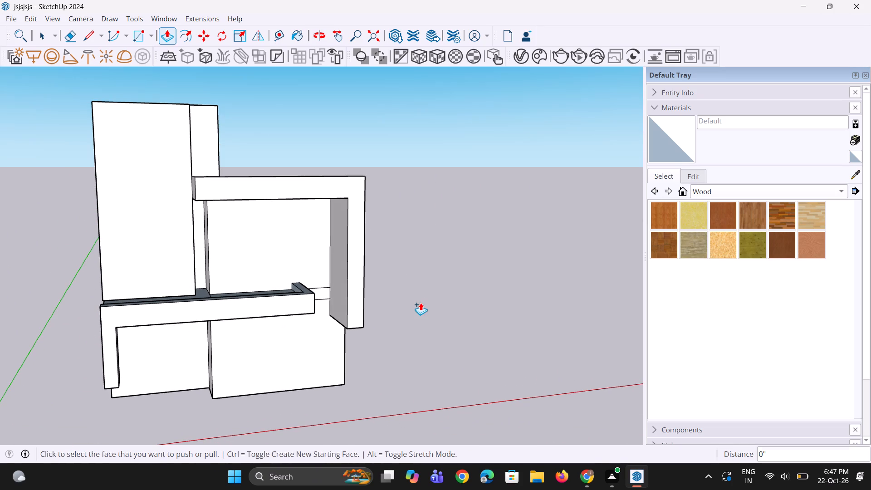
key(ctrl+z)
key(ctrl+z)
Copy the short front edge of the strip on the roof slab's underside about 1' 9 1/2" back toward the wall.
middle_drag(384, 304, 383, 197)
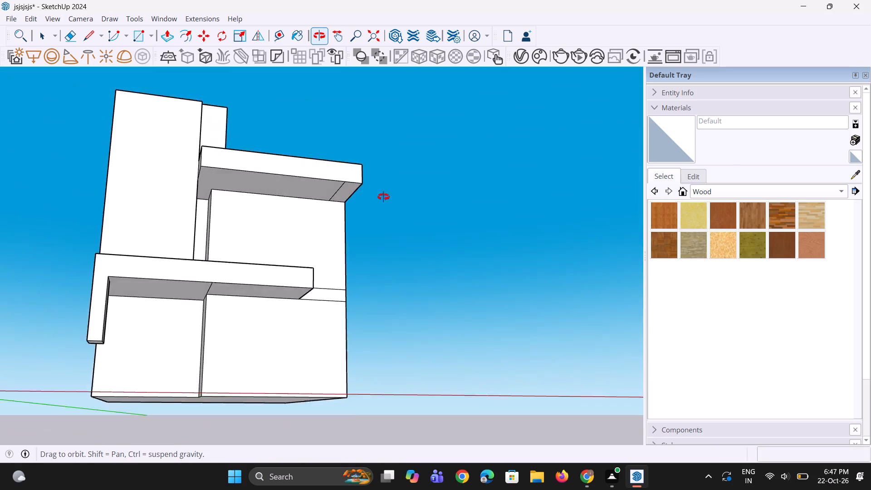
middle_drag(383, 197, 383, 163)
scroll(383, 162, up, 7)
key(space)
key(space)
key(space)
click(349, 187)
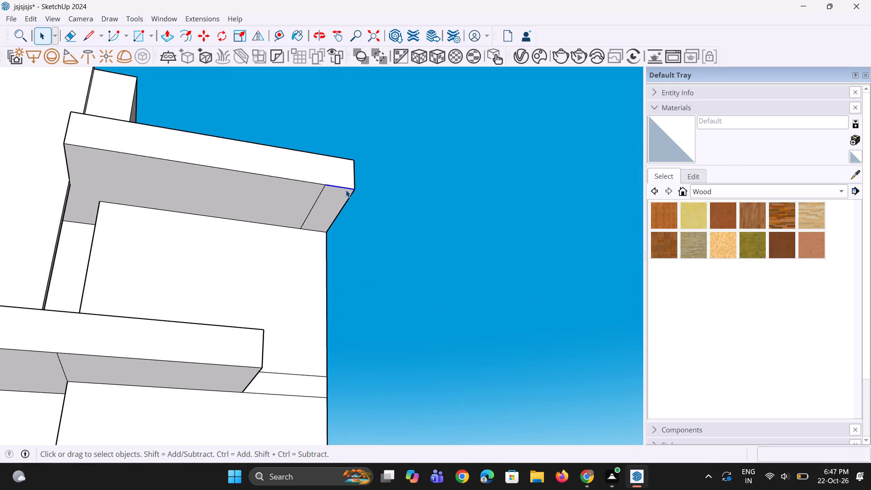
scroll(342, 194, up, 2)
middle_drag(342, 192, 347, 160)
key(m)
scroll(358, 196, up, 2)
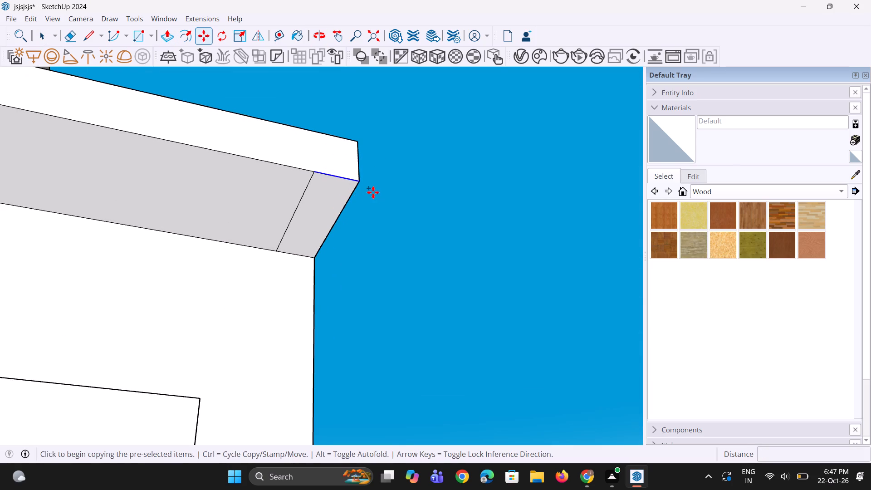
click(360, 181)
click(351, 206)
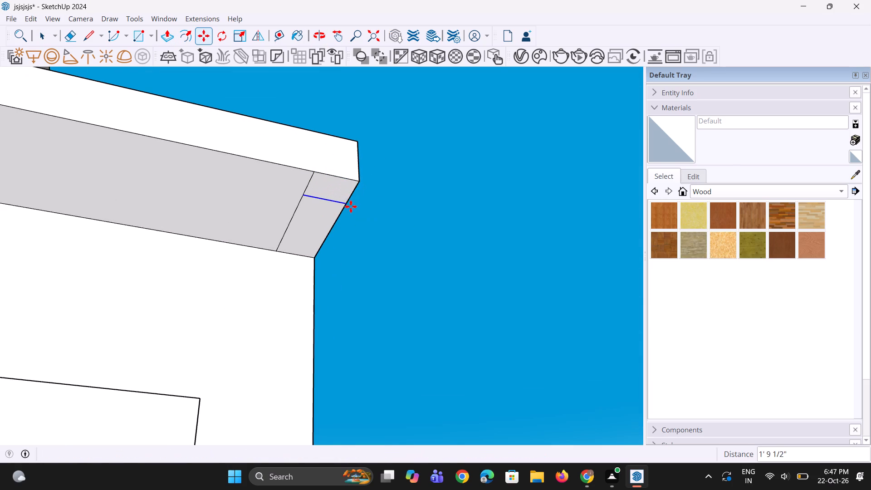
Push/Pull the small front rectangle on the roof slab's underside downward about 13' 6 7/16" to form a slender vertical leg.
key(p)
click(327, 184)
scroll(334, 258, down, 6)
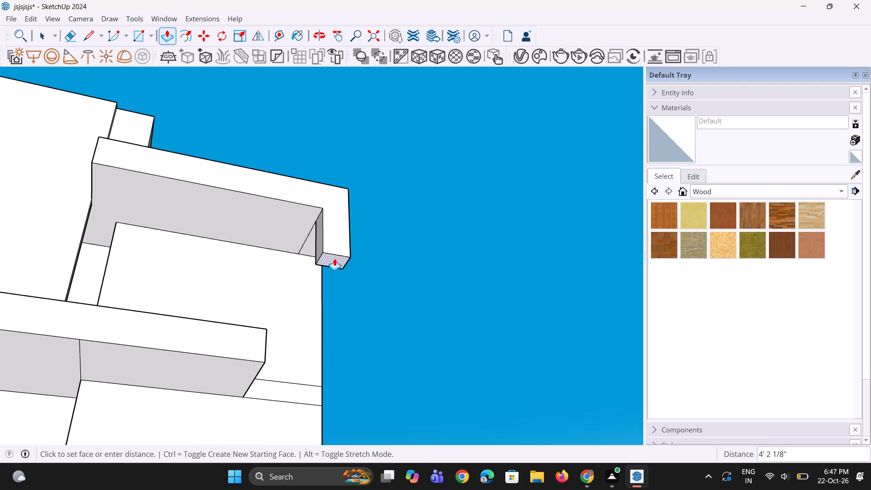
click(269, 400)
Examine the roof frame's slender leg and the house front from several angles.
scroll(298, 289, down, 1)
middle_drag(298, 289, 252, 434)
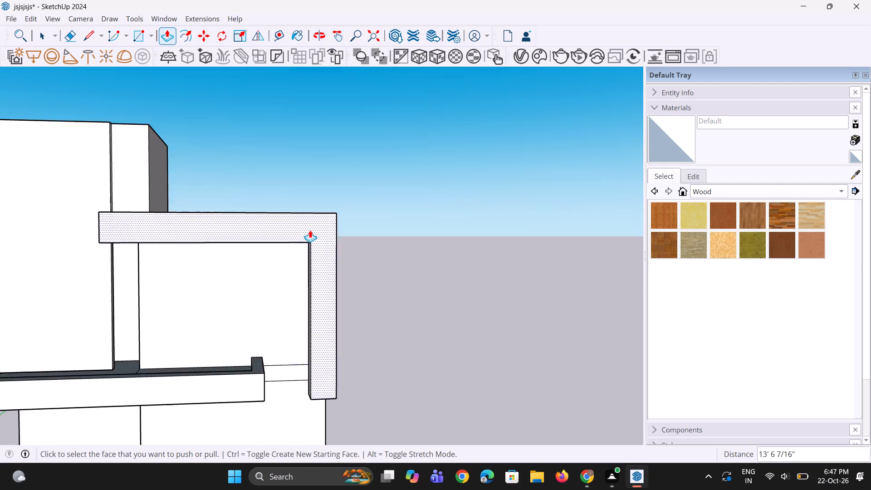
scroll(310, 230, down, 5)
middle_drag(319, 225, 267, 253)
scroll(288, 343, up, 2)
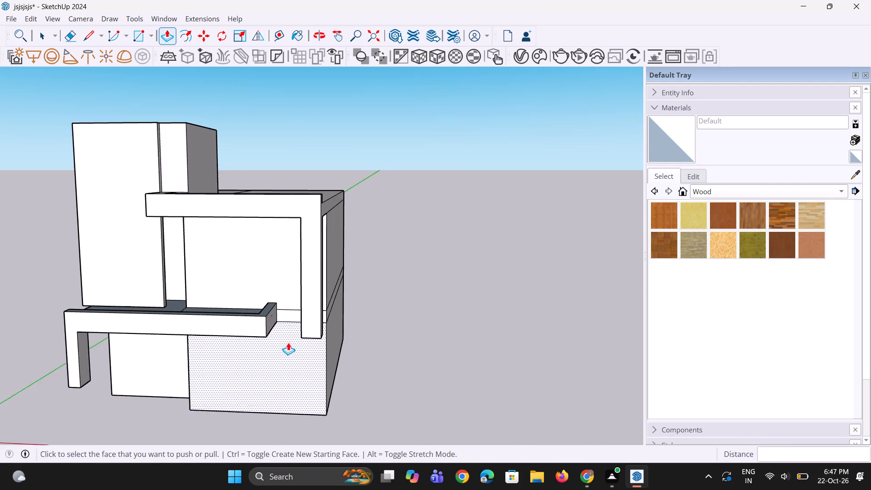
scroll(288, 343, up, 1)
middle_drag(288, 346, 361, 338)
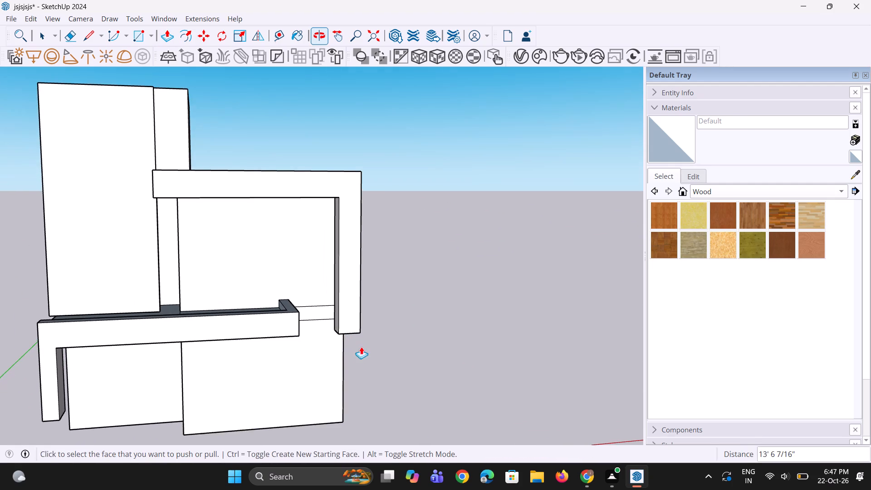
scroll(359, 368, up, 2)
middle_drag(352, 369, 321, 368)
scroll(322, 342, down, 6)
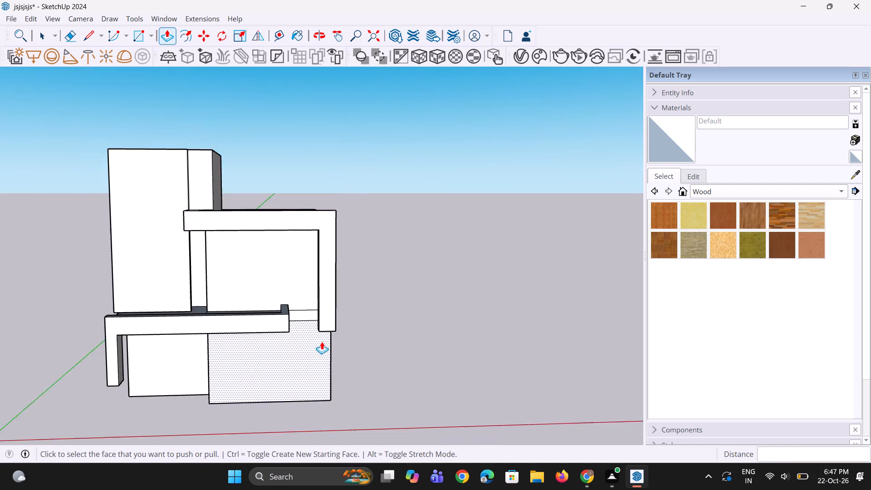
middle_drag(316, 366, 296, 386)
scroll(273, 412, up, 1)
Push/Pull the underside of the house mass downward about 10 5/16" and again about 1' 1/2", using new starting faces to form a base band.
middle_drag(272, 412, 302, 219)
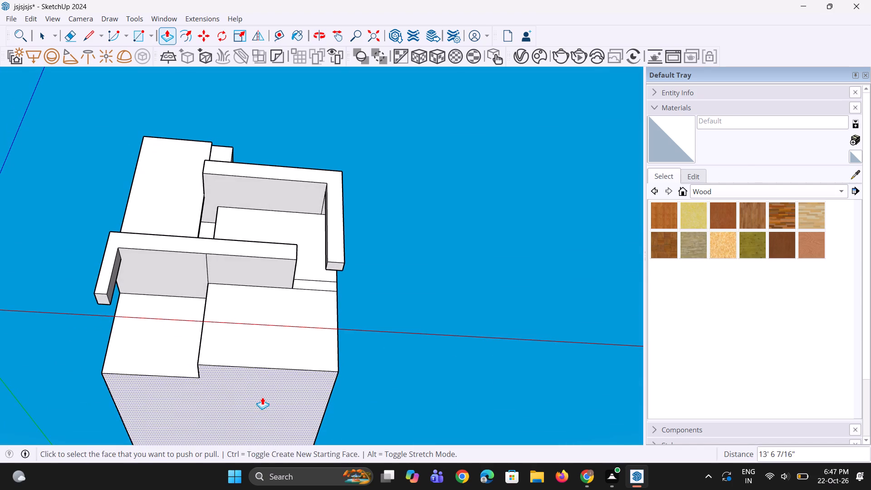
click(262, 397)
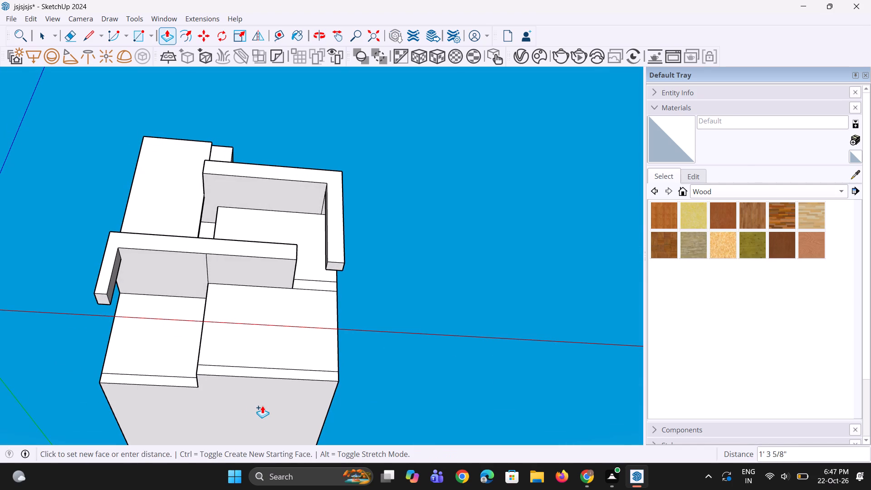
key(Escape)
click(262, 402)
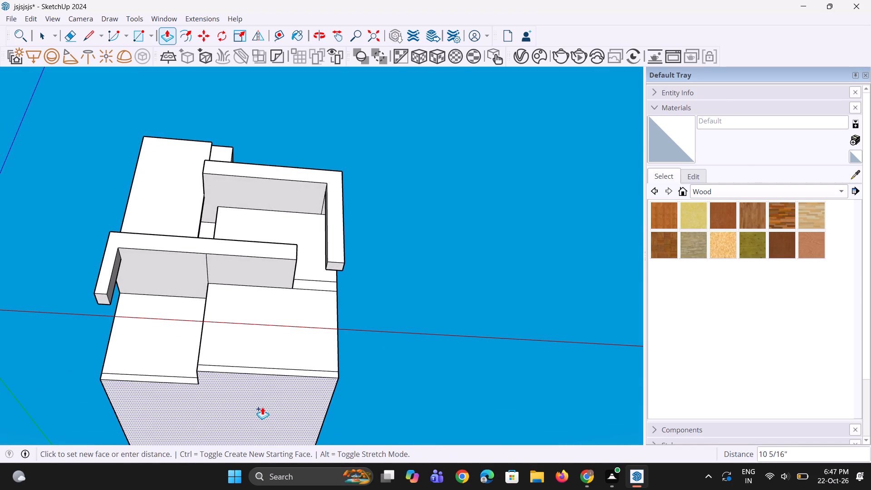
click(262, 407)
click(262, 406)
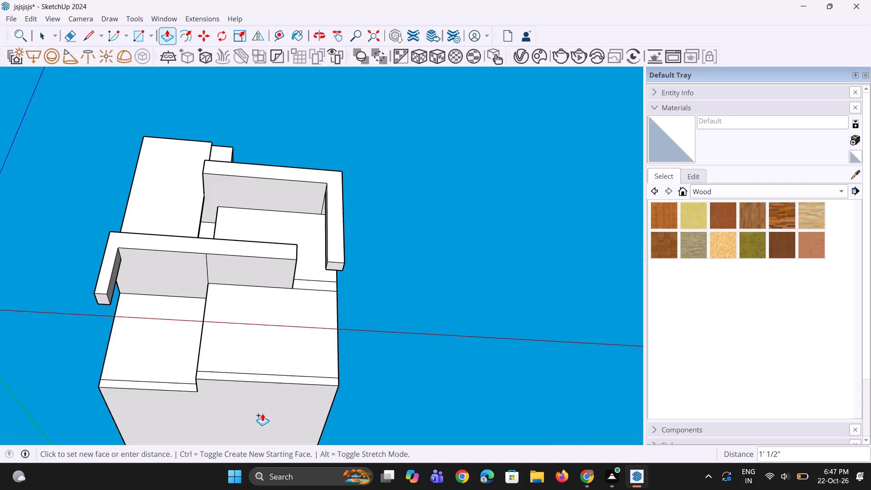
click(262, 413)
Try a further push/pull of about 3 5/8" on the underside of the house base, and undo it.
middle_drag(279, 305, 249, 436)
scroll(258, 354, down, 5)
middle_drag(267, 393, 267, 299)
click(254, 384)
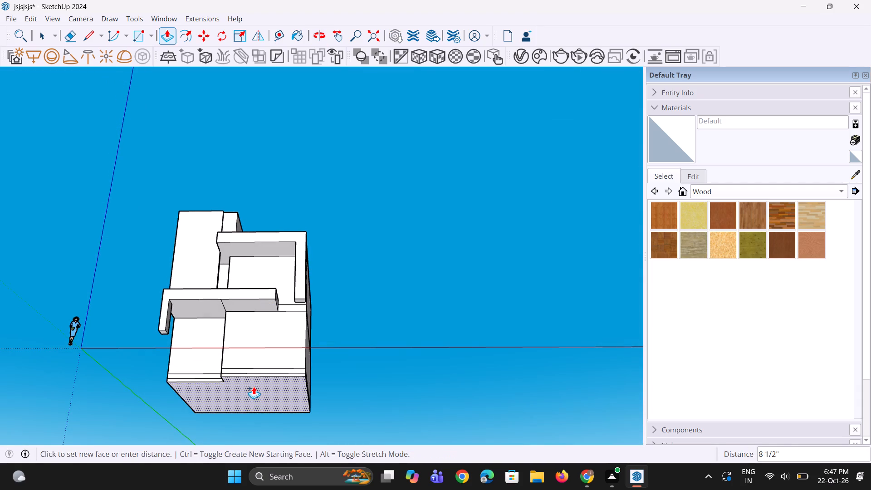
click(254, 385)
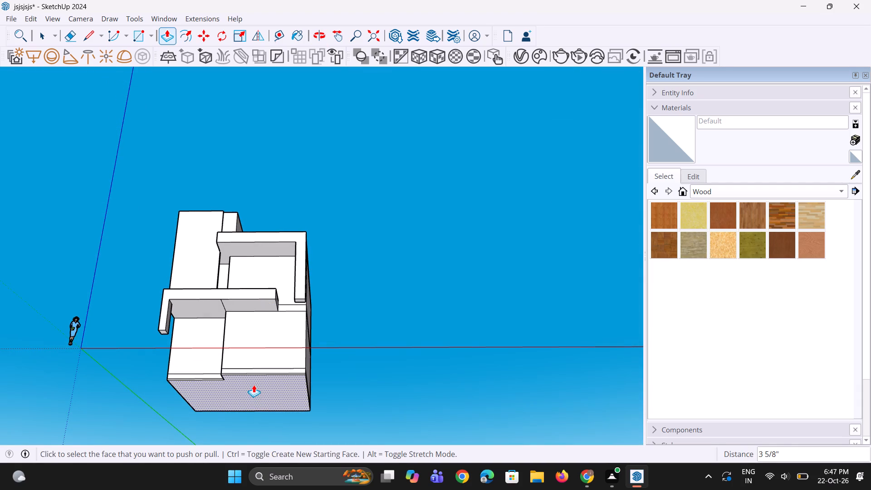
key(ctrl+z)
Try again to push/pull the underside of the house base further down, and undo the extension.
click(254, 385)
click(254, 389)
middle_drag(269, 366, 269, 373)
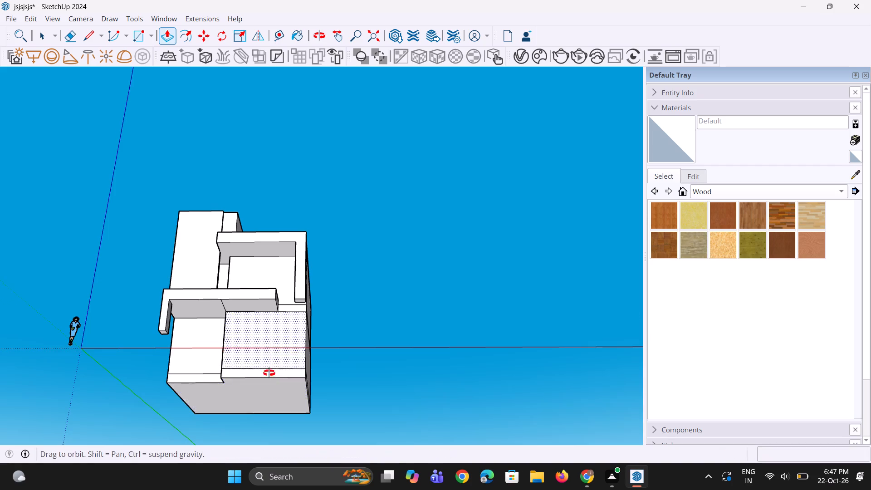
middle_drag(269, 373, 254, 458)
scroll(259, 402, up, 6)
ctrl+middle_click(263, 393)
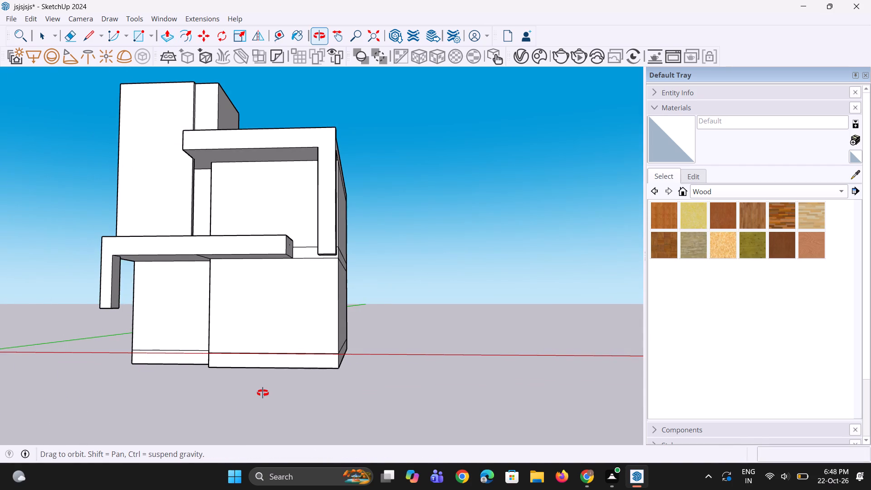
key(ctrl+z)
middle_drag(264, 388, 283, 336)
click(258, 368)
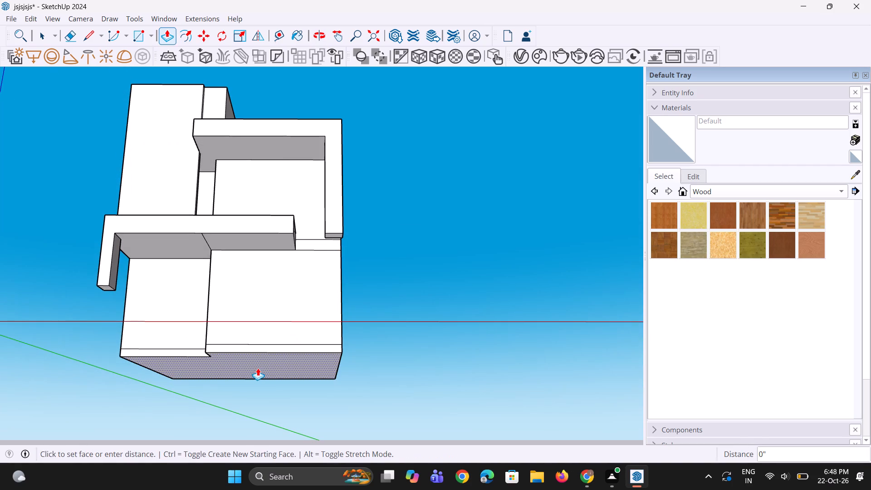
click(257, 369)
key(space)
Push/Pull the base band's front face below the projecting ground-floor wall outward about 7' 1/8" to form a platform.
middle_drag(277, 385, 277, 485)
scroll(283, 388, down, 4)
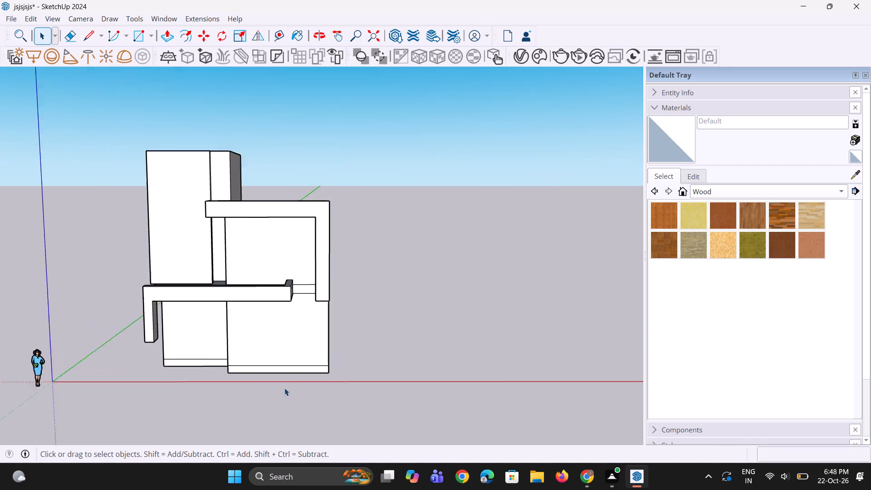
middle_drag(290, 387, 257, 410)
scroll(286, 374, up, 5)
key(p)
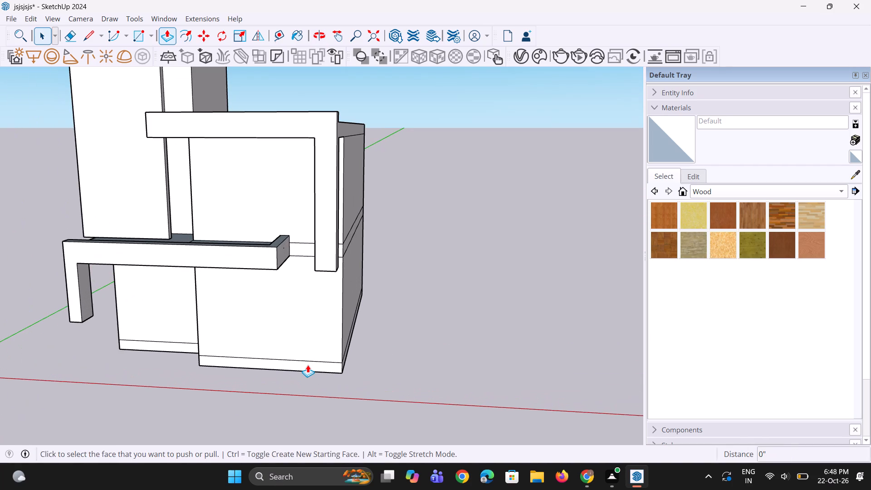
click(308, 365)
key(Escape)
scroll(309, 363, up, 2)
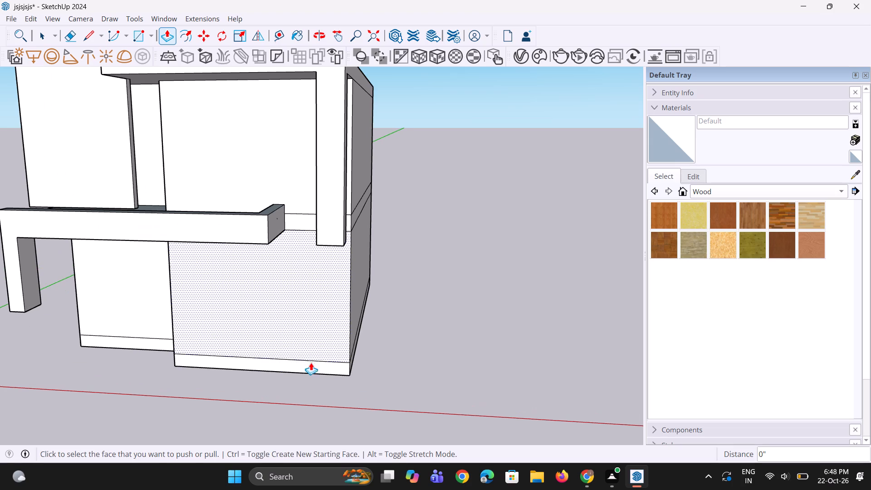
click(311, 365)
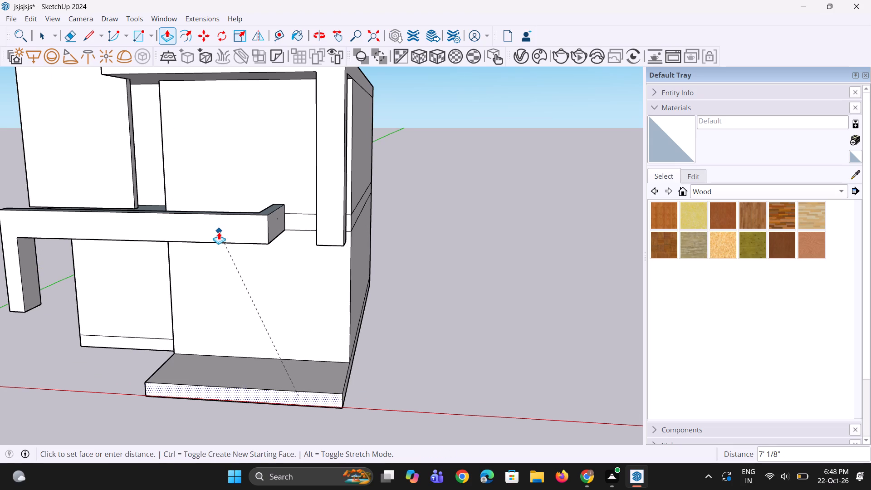
click(219, 232)
Repeat the 7' 1/8" push/pull on the base band's front face below the recessed ground-floor wall.
scroll(213, 258, down, 5)
scroll(213, 258, up, 1)
middle_drag(217, 258, 310, 250)
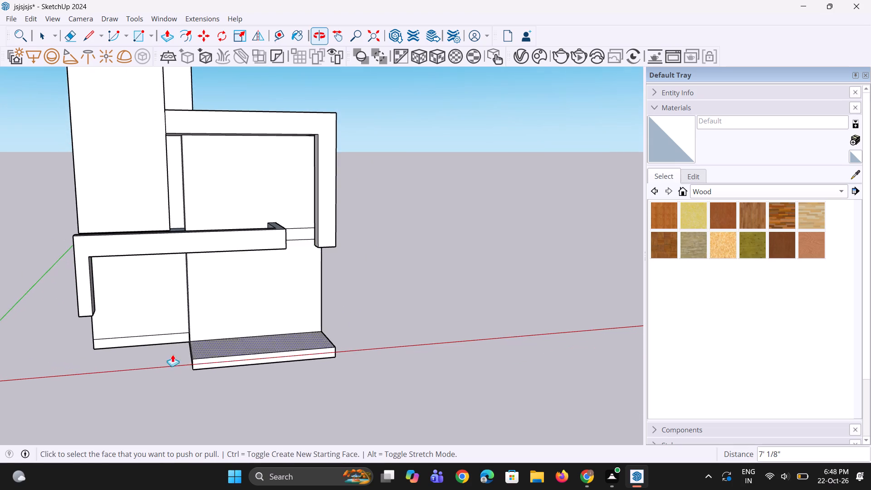
scroll(154, 364, up, 7)
double_click(165, 328)
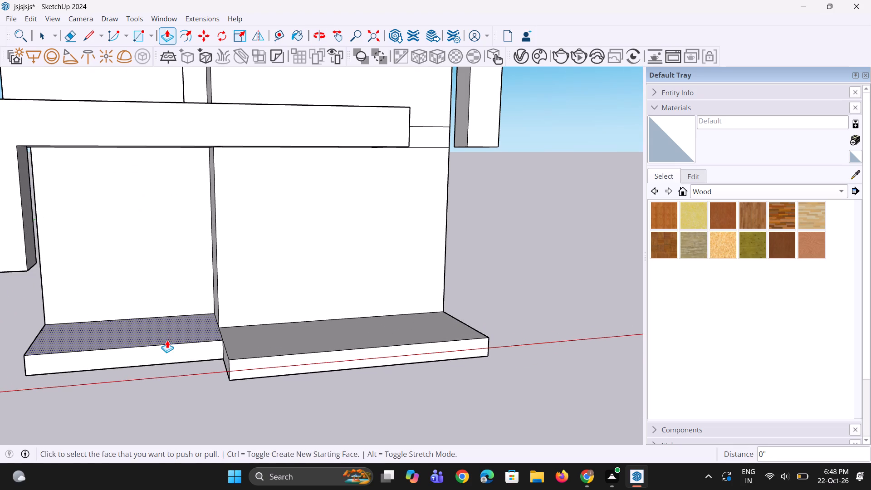
Push/Pull the front face of the recessed section's platform about 4' 1/8" further outward, flush with the adjacent platform.
click(167, 341)
key(Escape)
key(Escape)
click(170, 349)
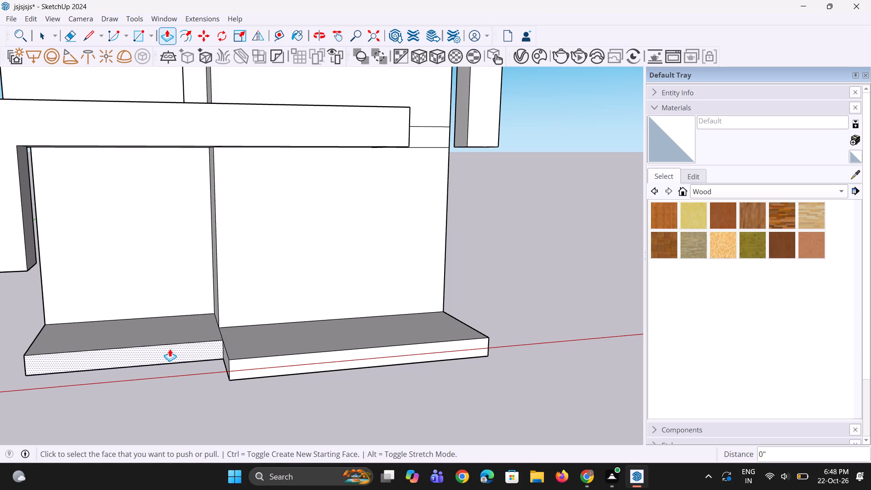
click(249, 357)
Erase the seam edges between the two platform sections on the front and top faces, keeping the faces intact.
middle_drag(234, 356, 176, 346)
scroll(176, 346, up, 1)
scroll(176, 336, down, 3)
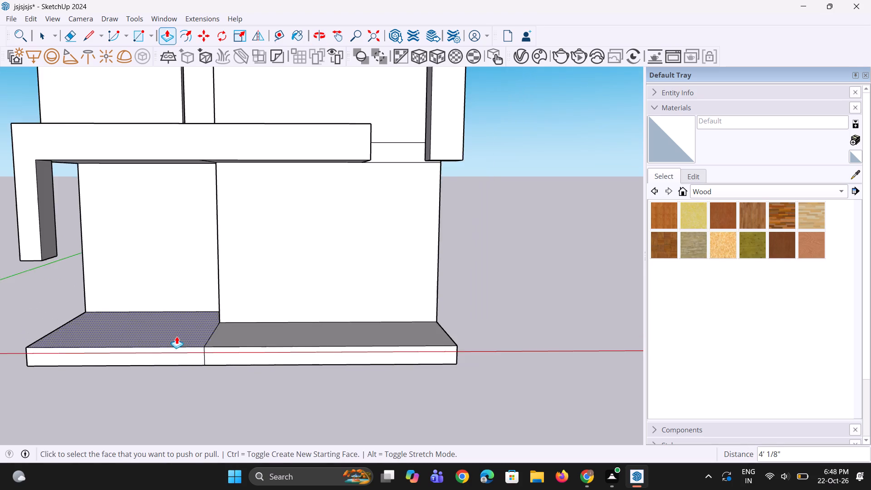
key(e)
click(201, 362)
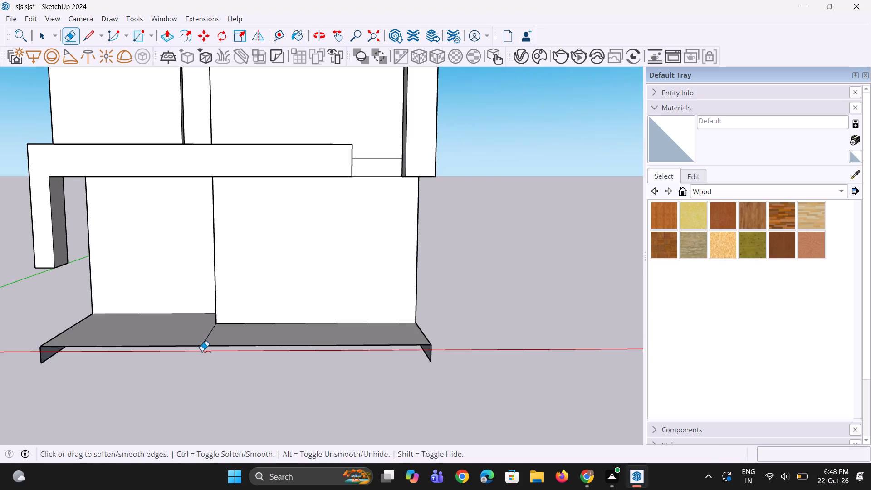
key(ctrl+z)
ctrl+scroll(202, 351, up, 5)
click(202, 351)
click(206, 337)
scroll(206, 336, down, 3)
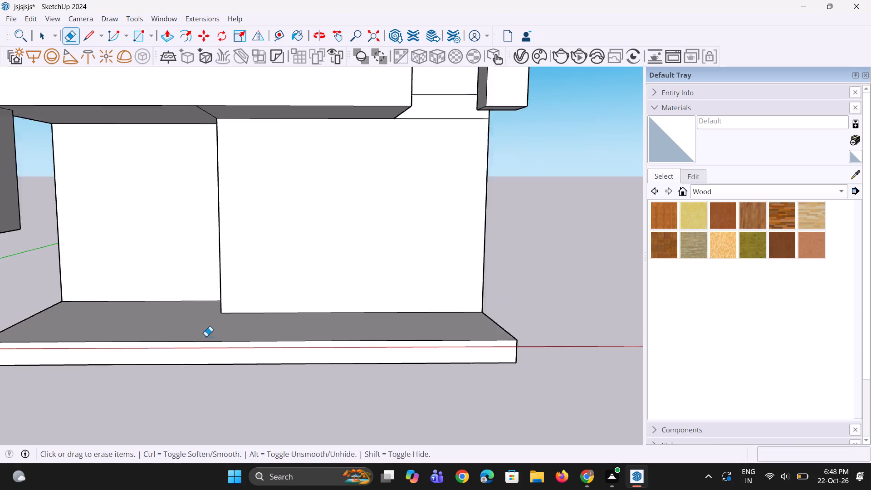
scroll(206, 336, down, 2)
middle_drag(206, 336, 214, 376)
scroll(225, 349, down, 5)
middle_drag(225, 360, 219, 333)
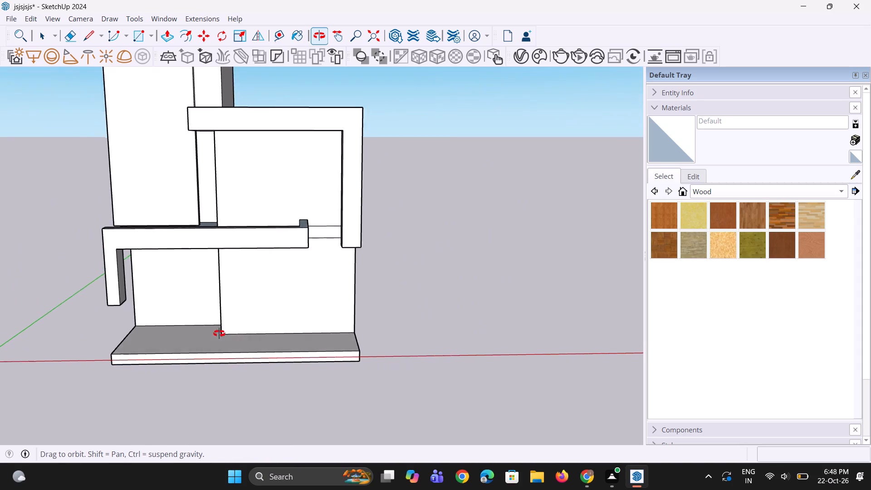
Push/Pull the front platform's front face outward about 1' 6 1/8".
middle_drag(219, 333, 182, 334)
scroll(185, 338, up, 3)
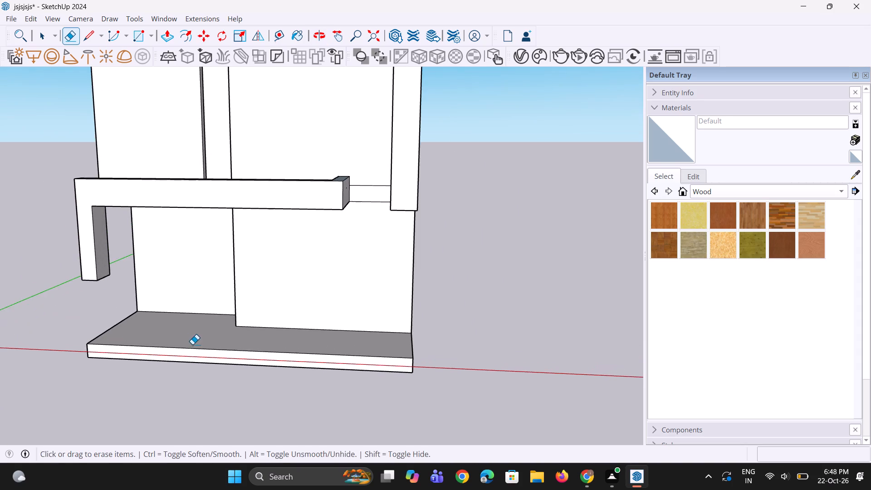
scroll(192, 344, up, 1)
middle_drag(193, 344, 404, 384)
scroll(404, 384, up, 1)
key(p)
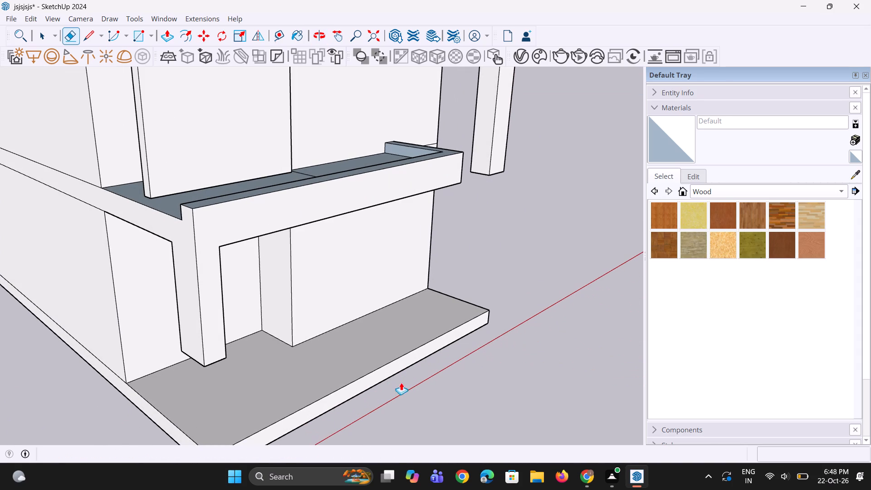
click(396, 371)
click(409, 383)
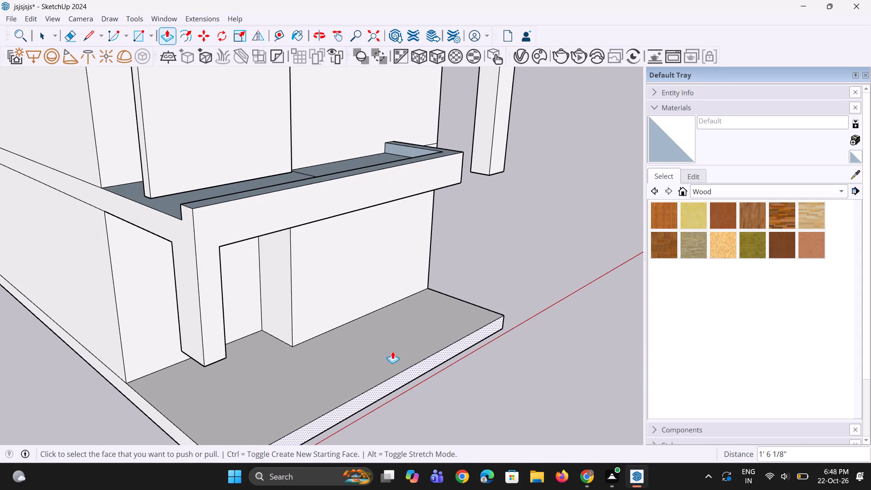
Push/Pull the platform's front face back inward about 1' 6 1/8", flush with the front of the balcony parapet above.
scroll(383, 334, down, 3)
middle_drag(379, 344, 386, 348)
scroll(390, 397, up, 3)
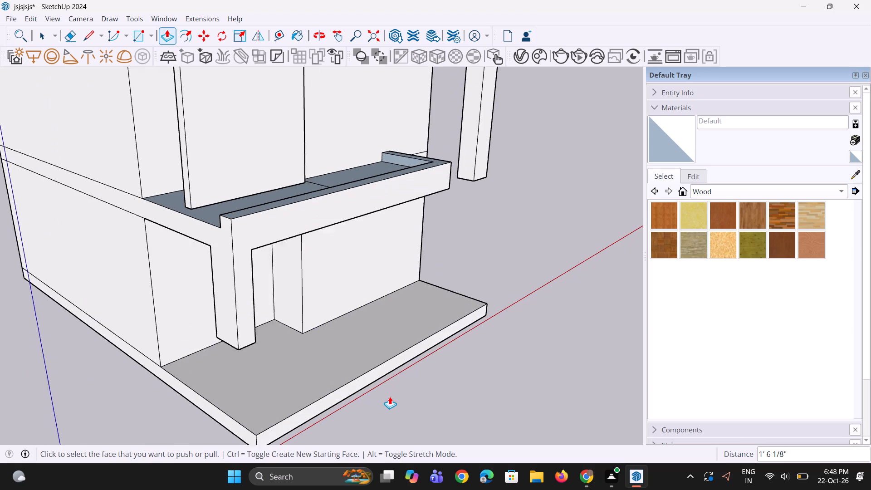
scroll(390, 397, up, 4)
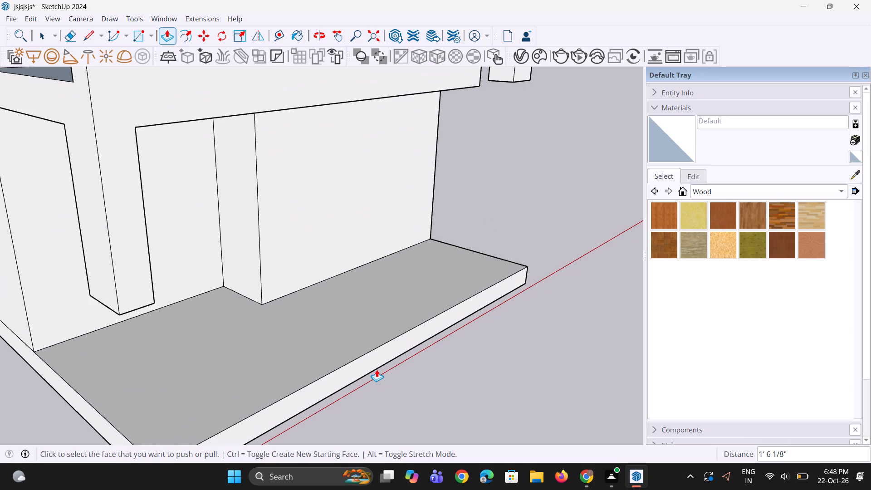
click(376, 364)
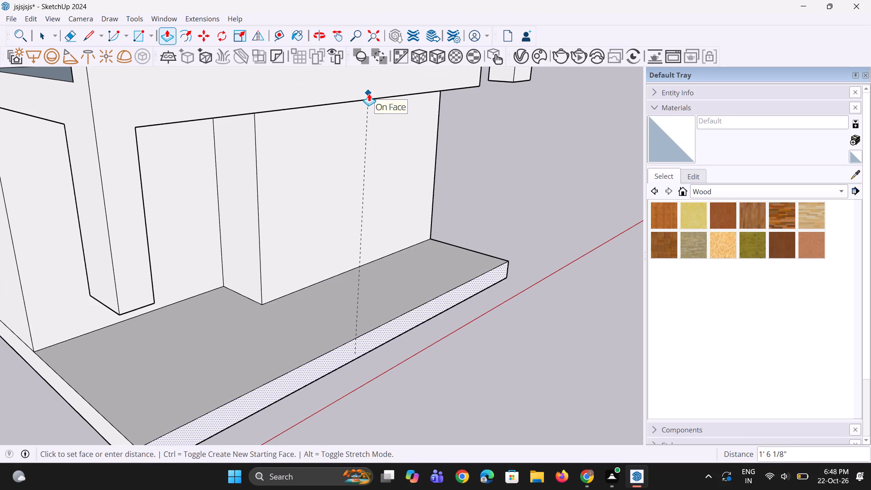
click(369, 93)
Push/Pull the platform's front face outward about 2' 10 1/8" beyond the balcony parapet.
scroll(347, 318, down, 6)
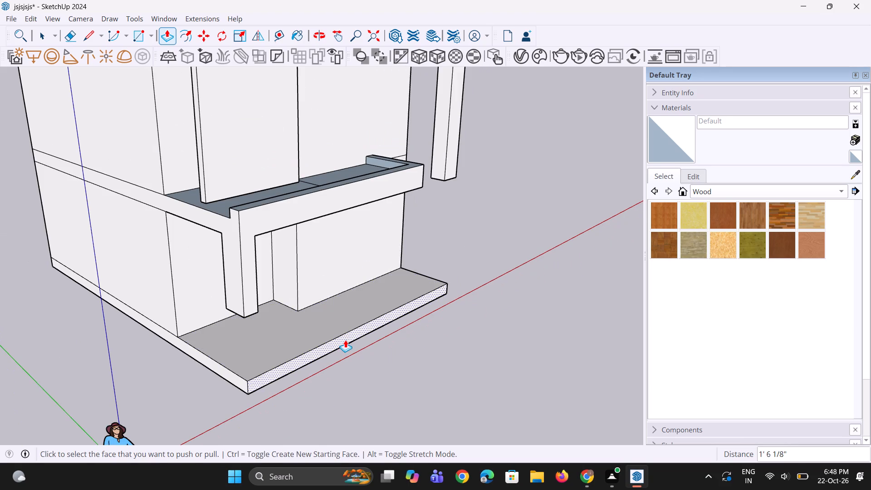
click(345, 340)
click(363, 358)
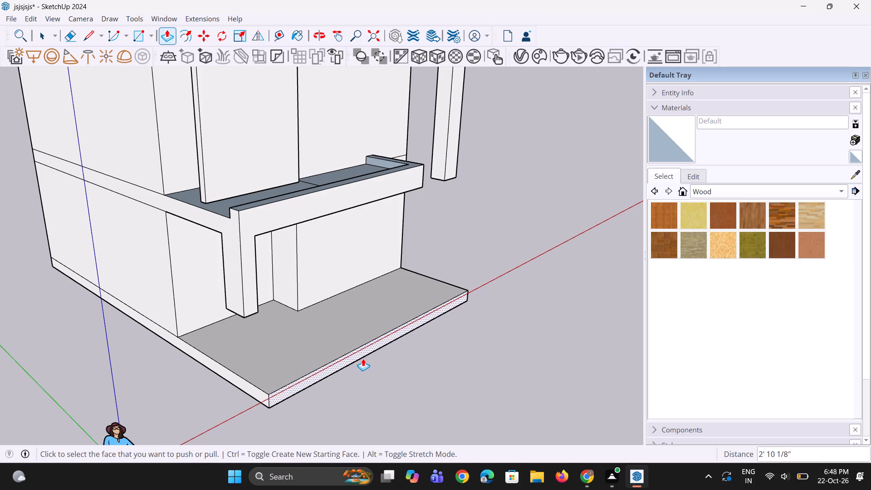
Copy the platform's top front edge a short distance inward to mark a narrow strip along the front.
key(space)
key(space)
key(space)
click(337, 358)
middle_drag(323, 371, 377, 401)
scroll(338, 410, up, 3)
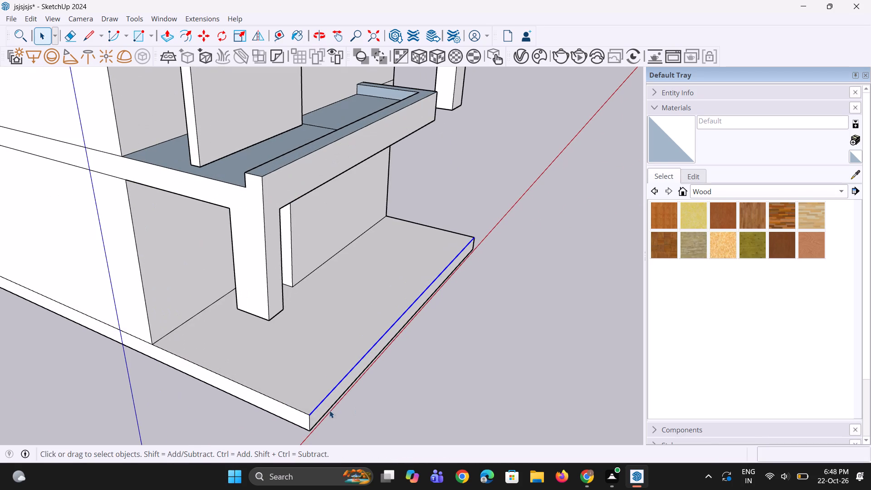
key(m)
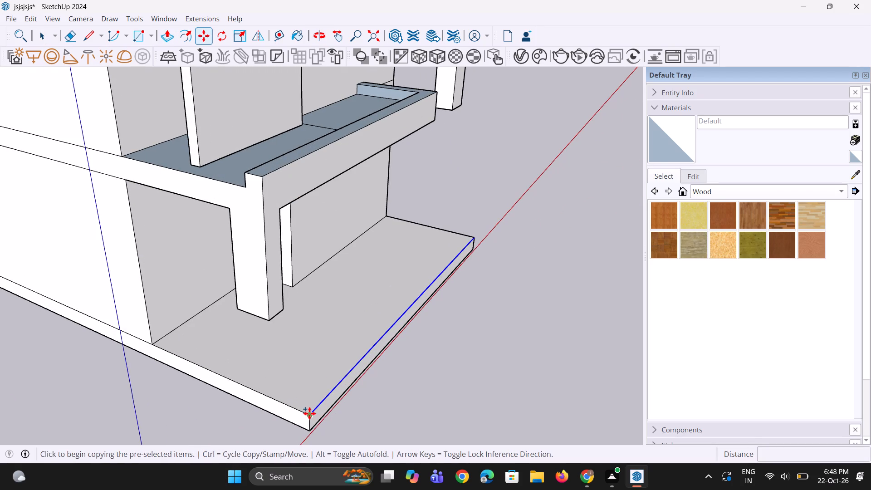
click(309, 413)
click(296, 405)
middle_drag(352, 401, 285, 410)
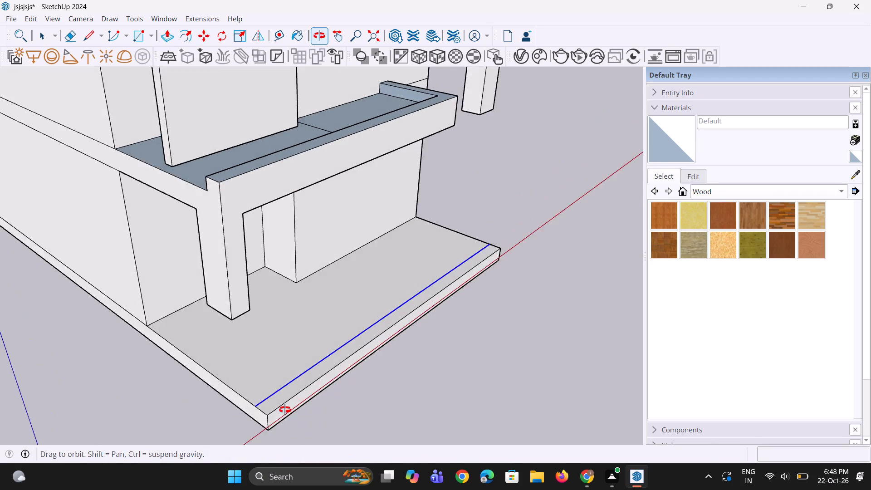
middle_drag(285, 410, 281, 407)
key(space)
key(space)
click(344, 411)
Draw a short line across the narrow front strip, roughly in line with the projecting ground-floor wall's corner.
middle_drag(357, 398, 210, 403)
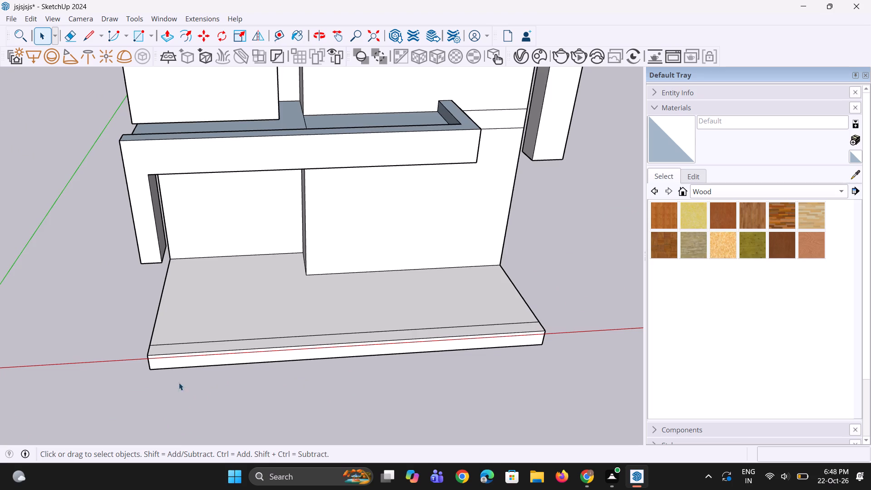
scroll(173, 381, up, 1)
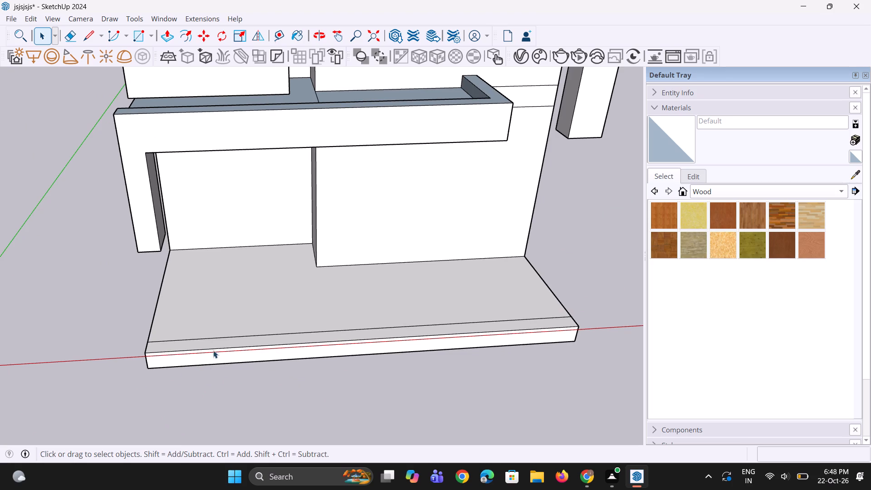
middle_drag(186, 367, 173, 376)
scroll(202, 347, up, 1)
key(l)
scroll(241, 343, up, 1)
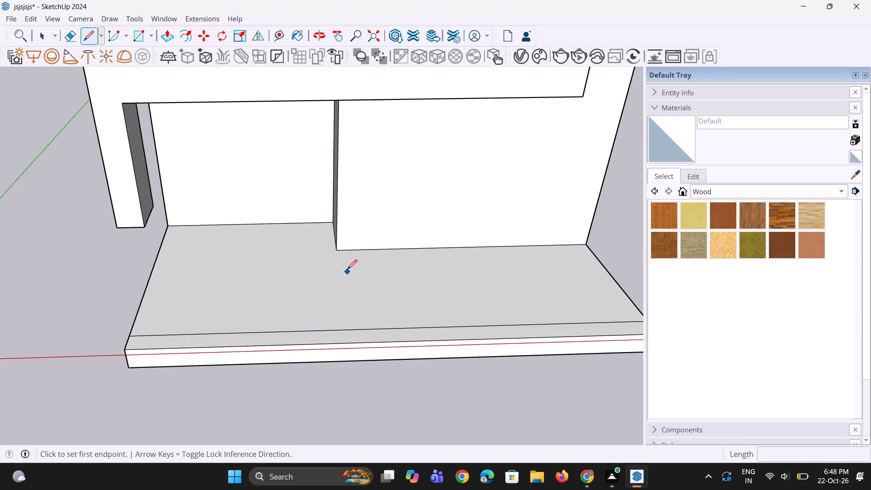
click(337, 328)
click(336, 345)
key(space)
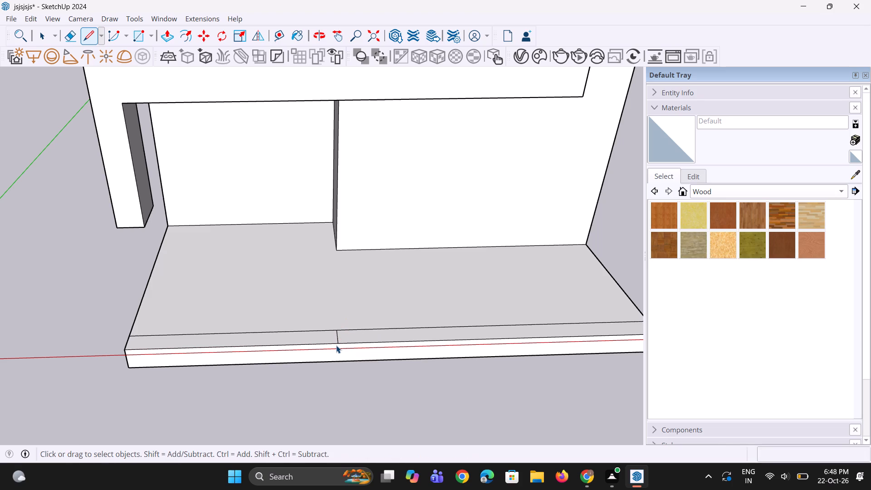
key(space)
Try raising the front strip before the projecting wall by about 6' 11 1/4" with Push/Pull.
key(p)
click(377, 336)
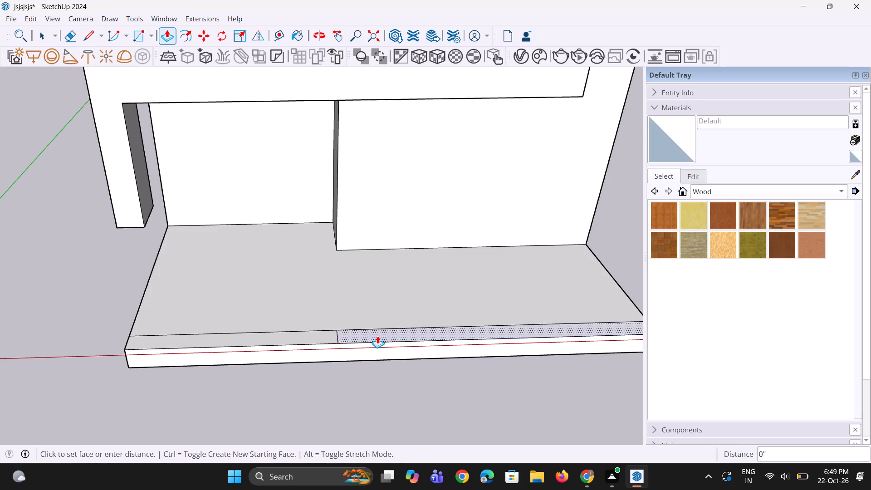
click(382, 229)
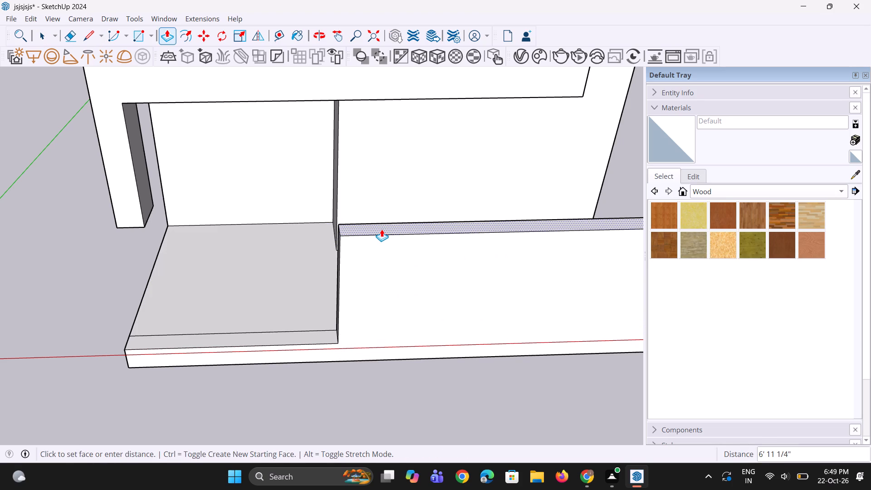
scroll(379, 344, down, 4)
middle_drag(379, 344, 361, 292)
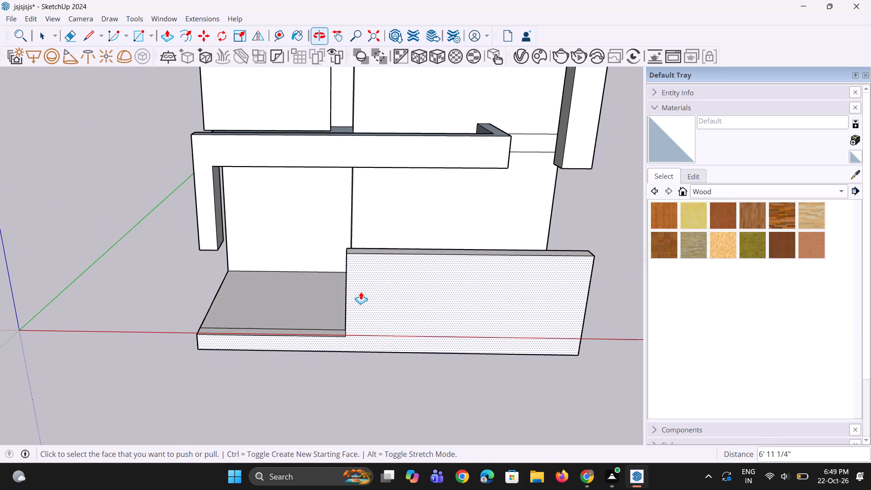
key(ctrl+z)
Copy the short dividing line about 1' 3 5/8" along the strip toward the projecting wall's side.
scroll(344, 338, up, 2)
key(space)
key(space)
scroll(350, 328, up, 3)
middle_drag(350, 327, 351, 361)
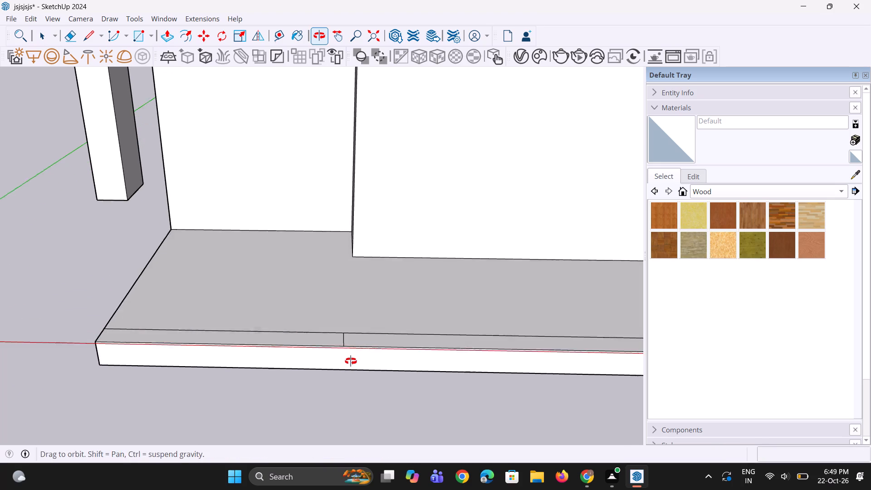
middle_drag(351, 361, 351, 362)
click(343, 343)
scroll(344, 348, up, 2)
key(m)
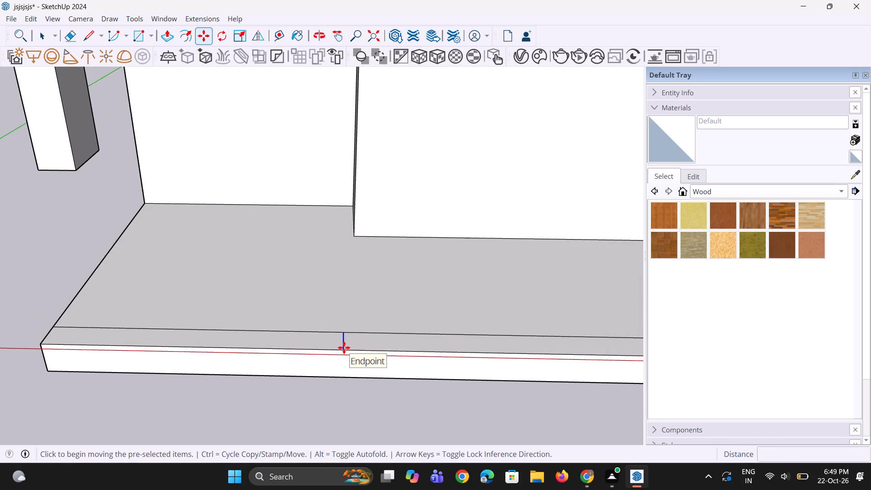
click(345, 349)
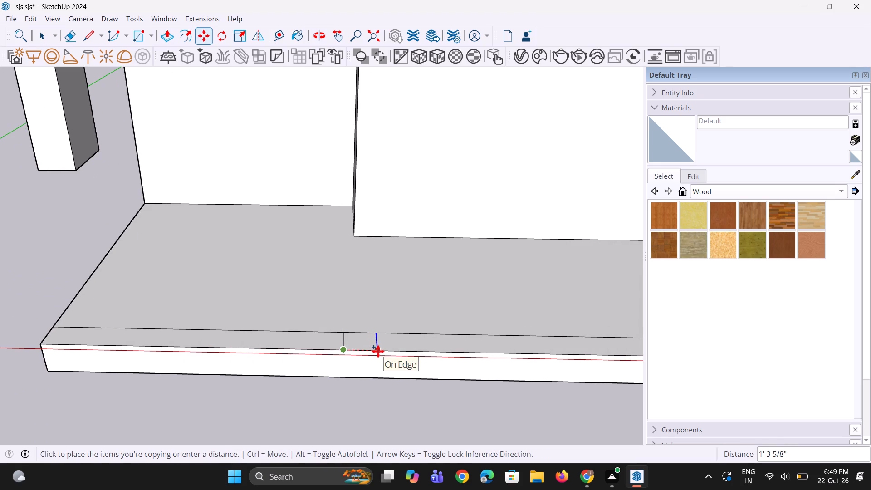
click(378, 351)
scroll(327, 366, down, 4)
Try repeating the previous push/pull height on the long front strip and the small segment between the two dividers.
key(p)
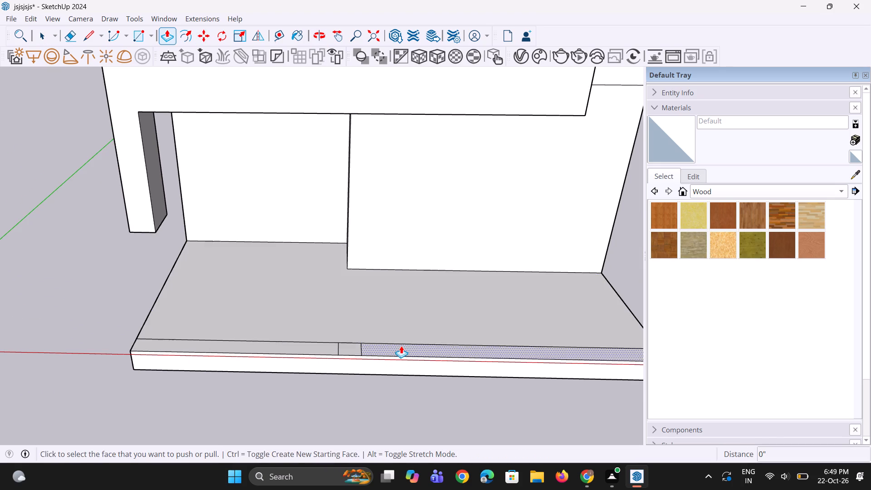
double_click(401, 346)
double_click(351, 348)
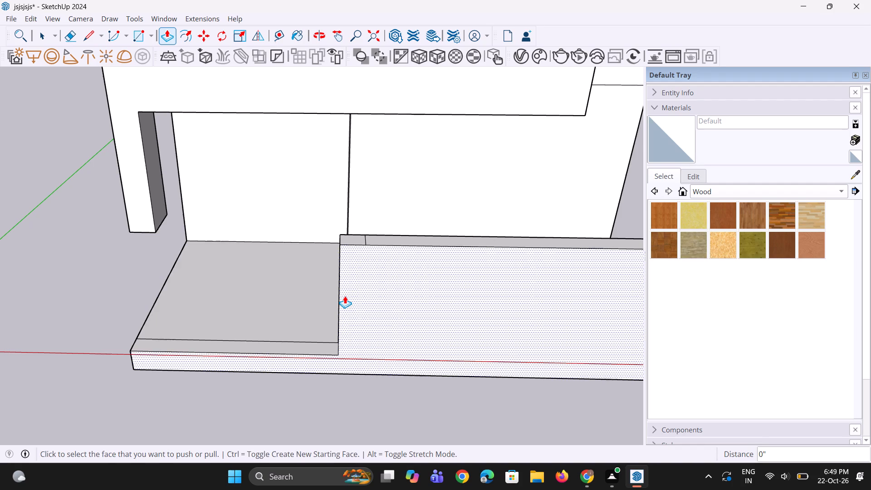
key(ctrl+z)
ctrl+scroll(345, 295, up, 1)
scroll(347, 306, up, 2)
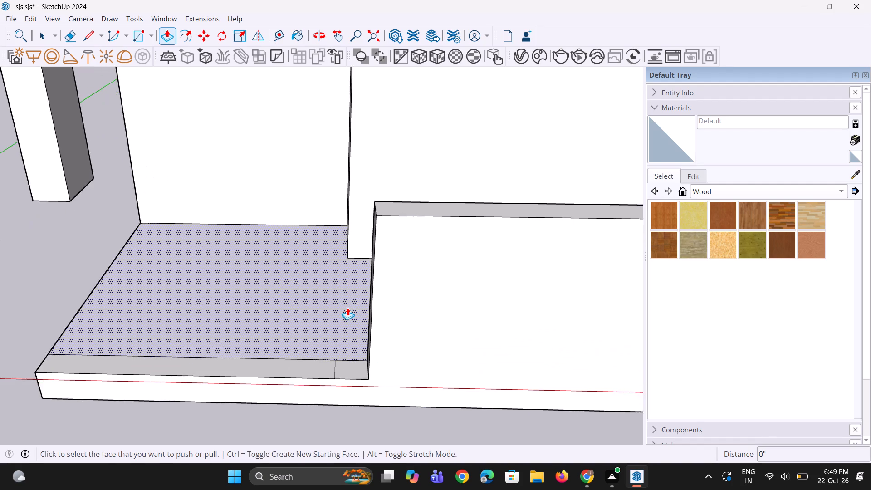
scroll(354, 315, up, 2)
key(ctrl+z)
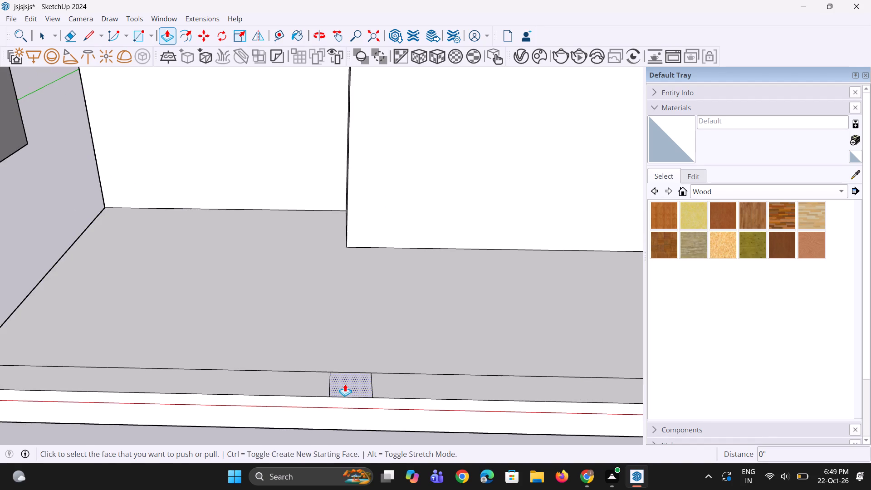
Push/Pull the small segment between the two dividers up about 5' 10 1/4" to form a pillar.
click(345, 384)
click(353, 211)
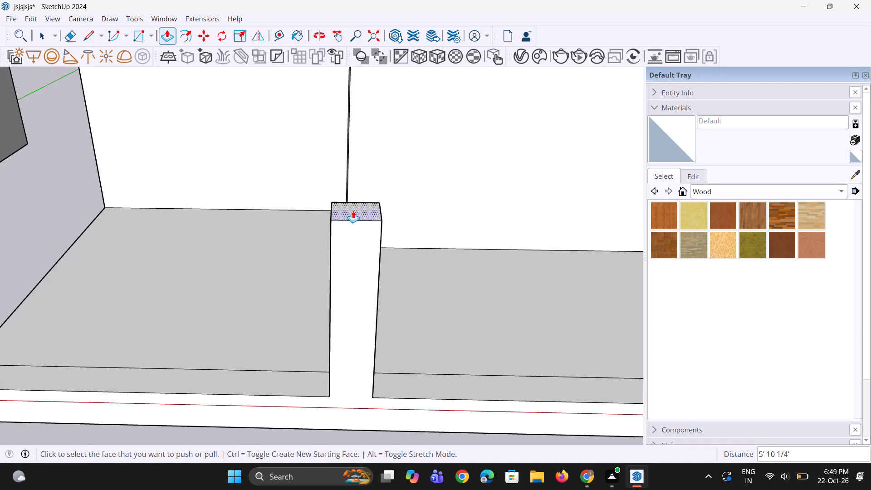
Push/Pull the pillar's side face about 1' 3 1/2" along the strip toward the projecting wall's side.
middle_drag(367, 286, 296, 286)
click(339, 300)
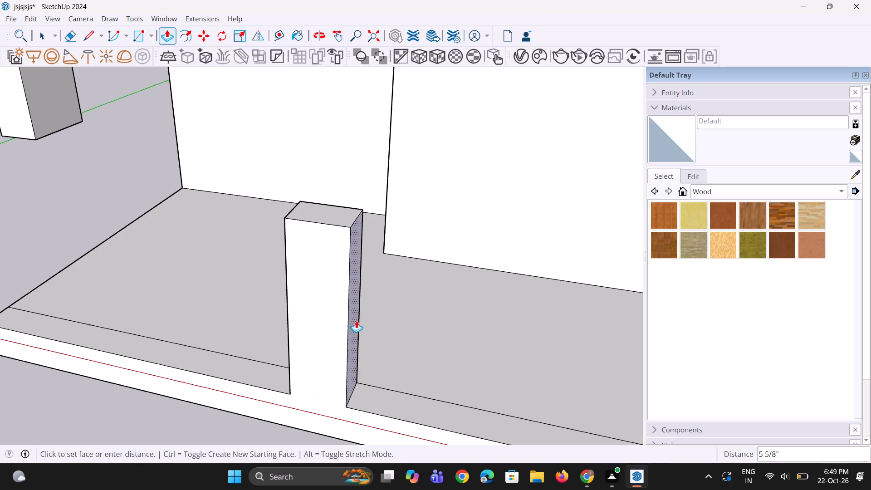
click(378, 342)
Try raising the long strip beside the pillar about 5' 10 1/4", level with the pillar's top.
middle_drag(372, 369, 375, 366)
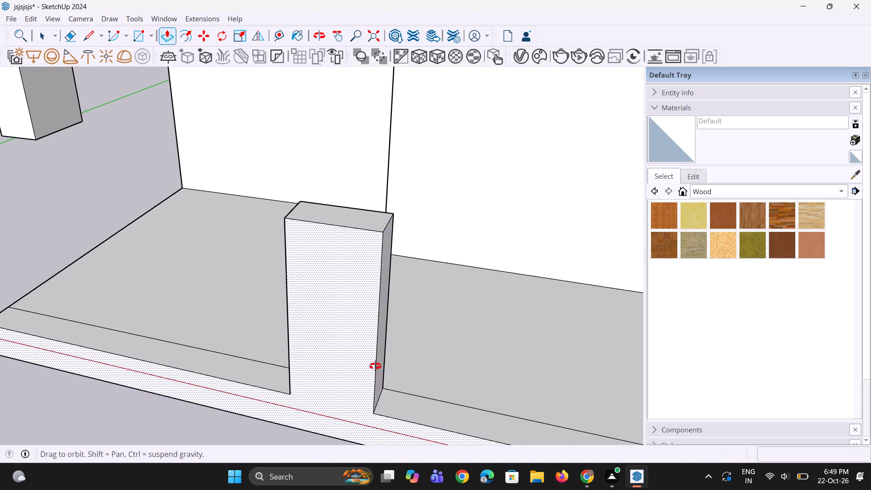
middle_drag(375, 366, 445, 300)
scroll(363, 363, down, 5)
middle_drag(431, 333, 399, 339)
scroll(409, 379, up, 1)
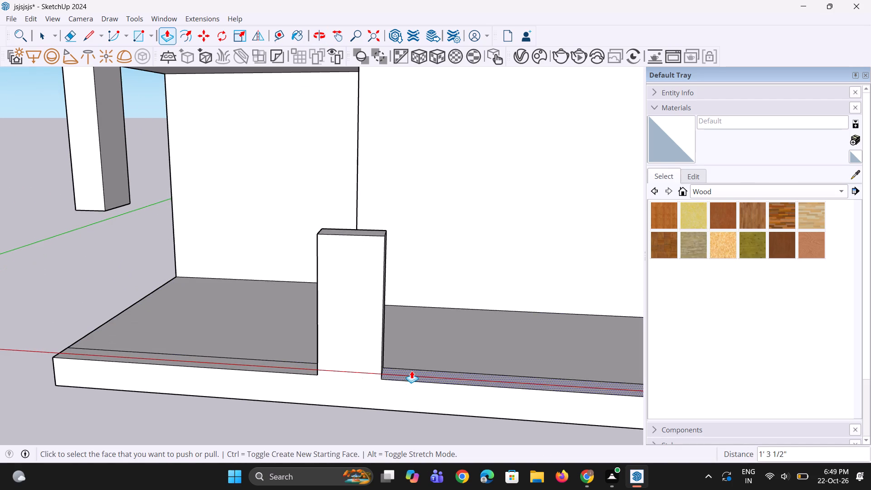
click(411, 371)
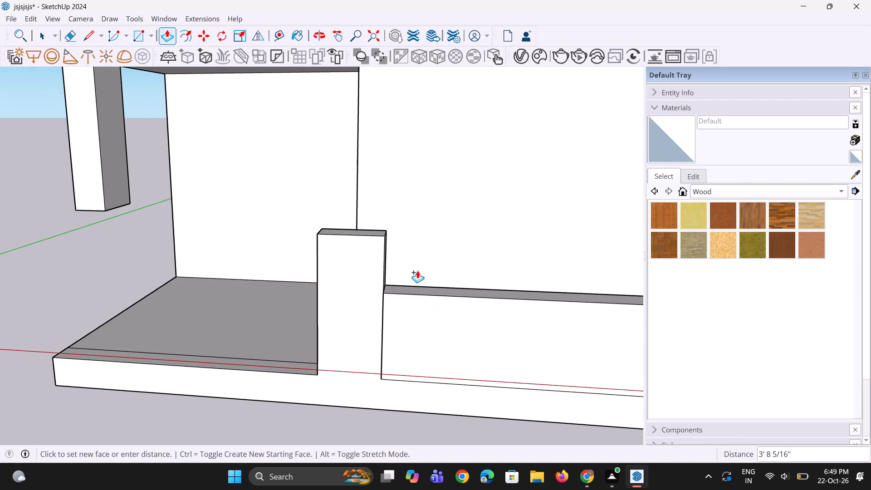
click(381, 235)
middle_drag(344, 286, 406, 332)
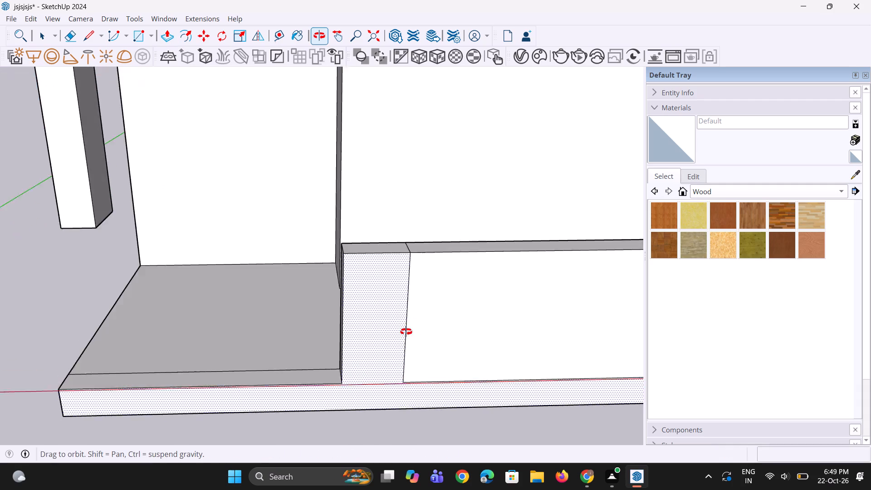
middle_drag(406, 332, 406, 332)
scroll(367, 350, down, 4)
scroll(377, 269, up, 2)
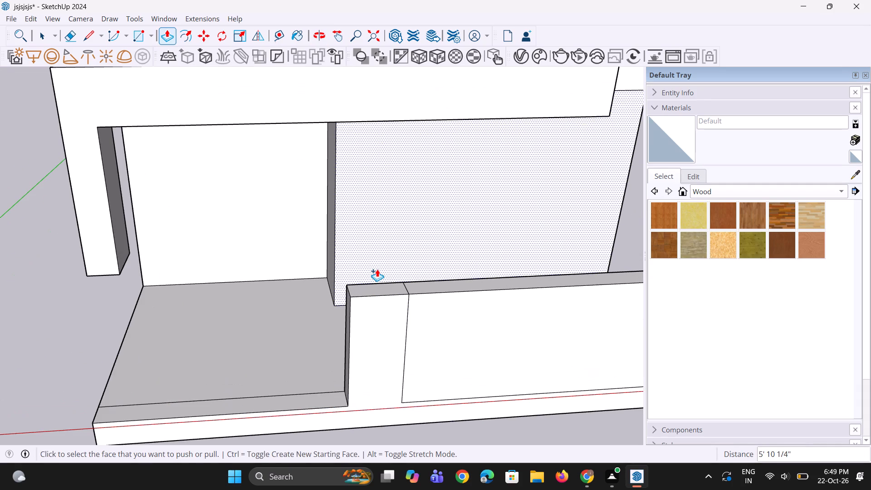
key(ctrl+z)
Push/Pull the pillar's side face along the strip again, widening it by about another 1' 3".
middle_drag(414, 344, 230, 311)
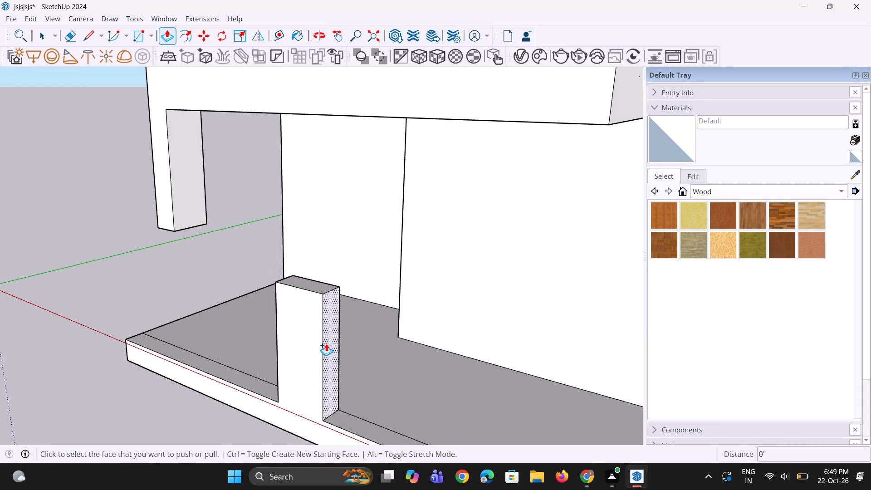
click(326, 345)
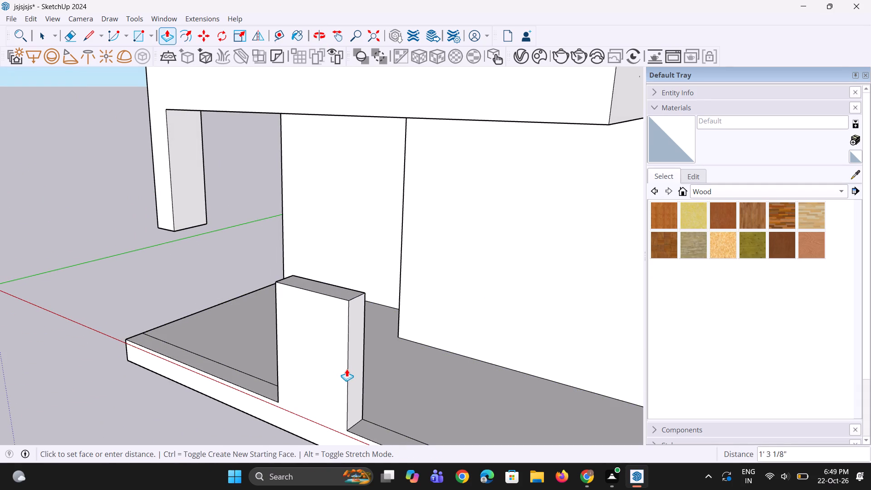
click(347, 370)
Push/Pull the front boundary pillar's top face up about 11 1/4".
click(340, 294)
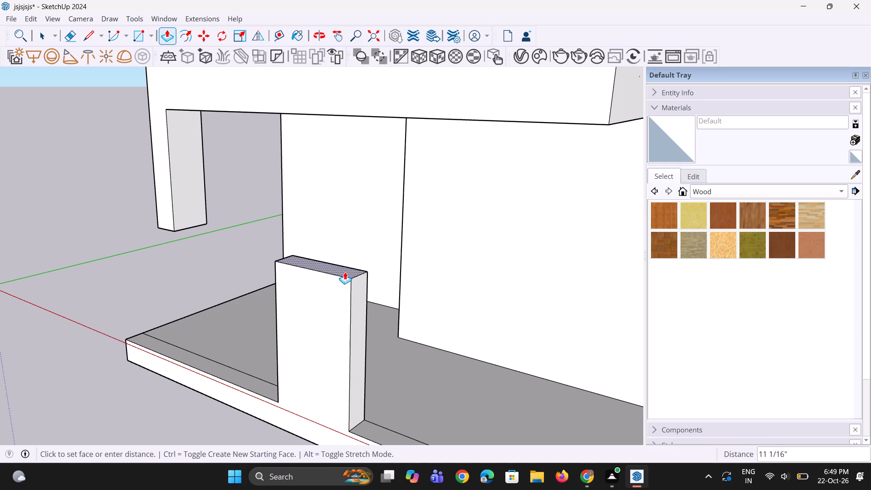
click(345, 272)
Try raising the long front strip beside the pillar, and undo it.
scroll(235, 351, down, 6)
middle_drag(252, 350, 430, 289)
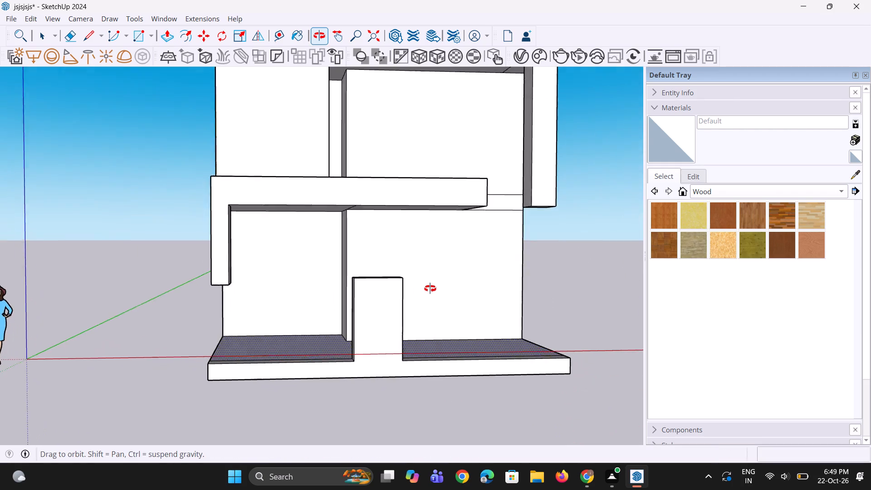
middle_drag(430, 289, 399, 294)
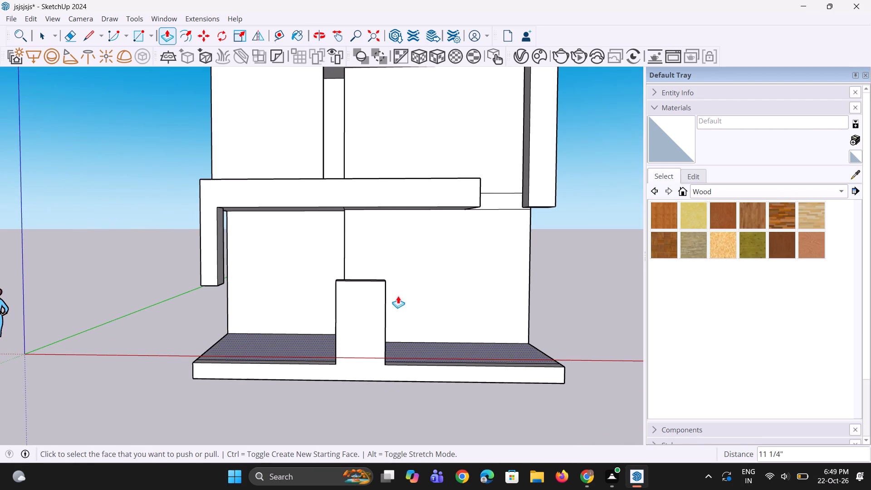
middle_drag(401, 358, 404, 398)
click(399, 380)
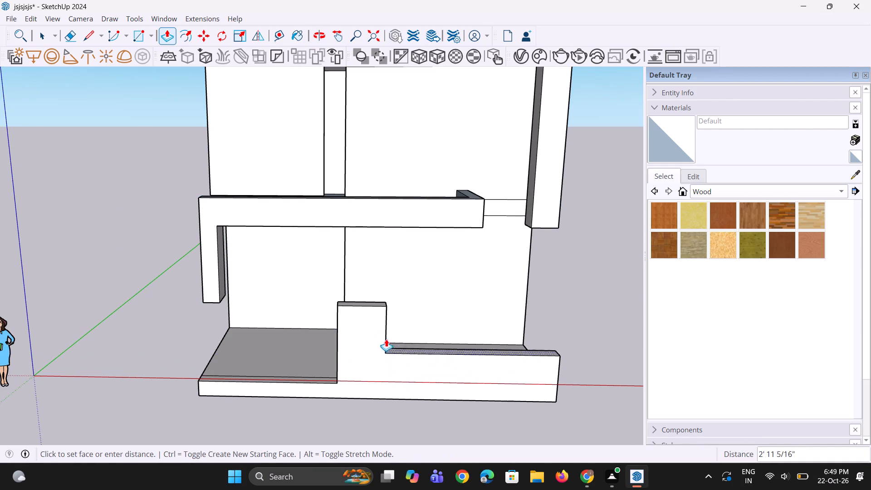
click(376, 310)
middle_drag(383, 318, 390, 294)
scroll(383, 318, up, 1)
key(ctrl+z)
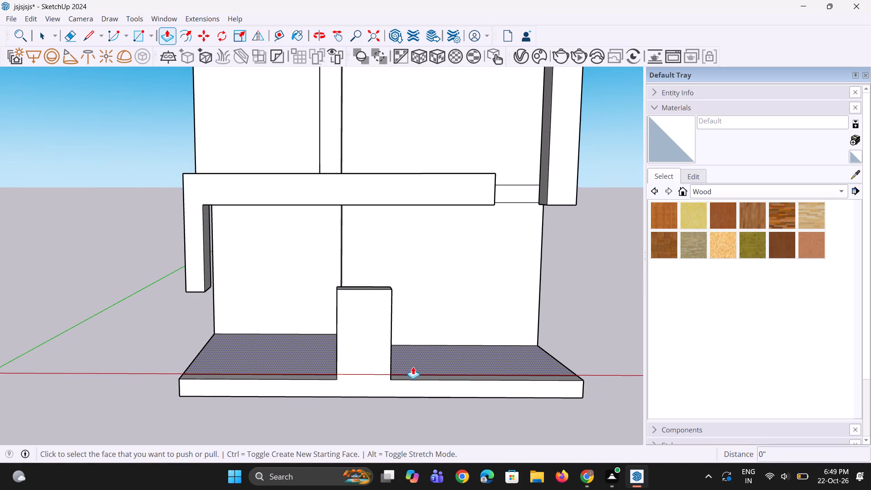
Push/Pull the long front strip beside the pillar up about 5' 7 1/8" as a new volume, forming a boundary wall.
click(411, 373)
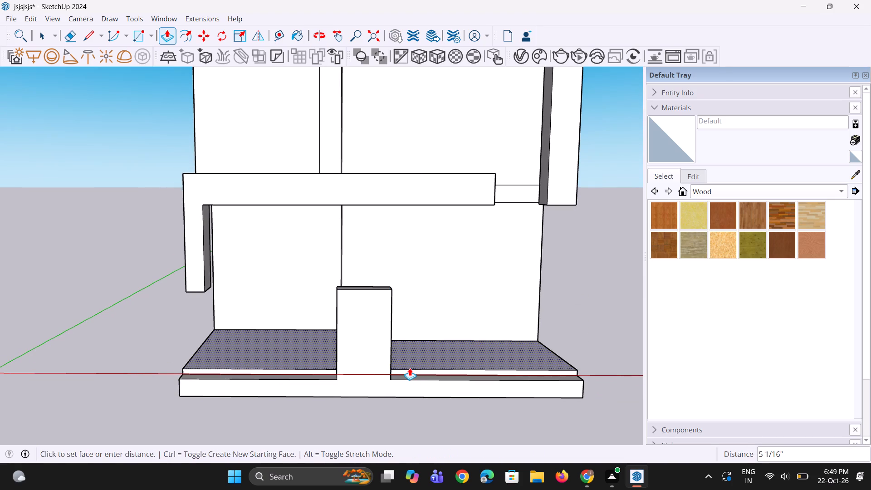
key(Escape)
middle_drag(410, 371, 407, 393)
click(408, 388)
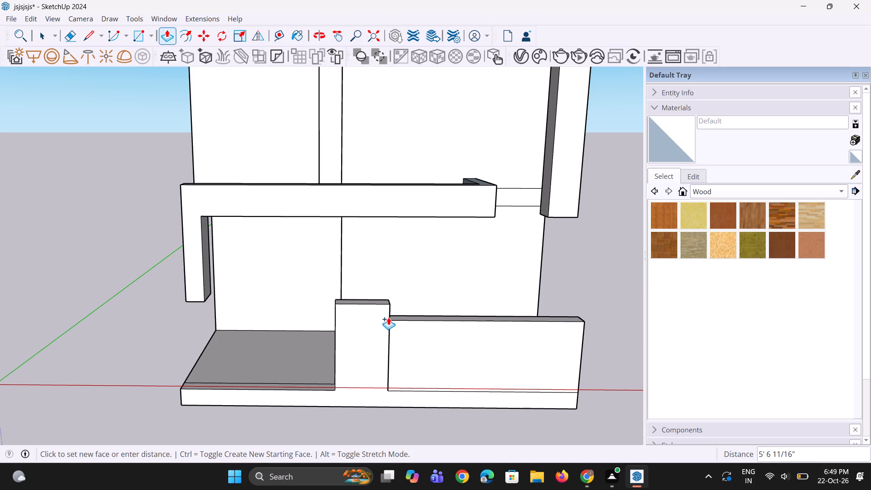
click(388, 317)
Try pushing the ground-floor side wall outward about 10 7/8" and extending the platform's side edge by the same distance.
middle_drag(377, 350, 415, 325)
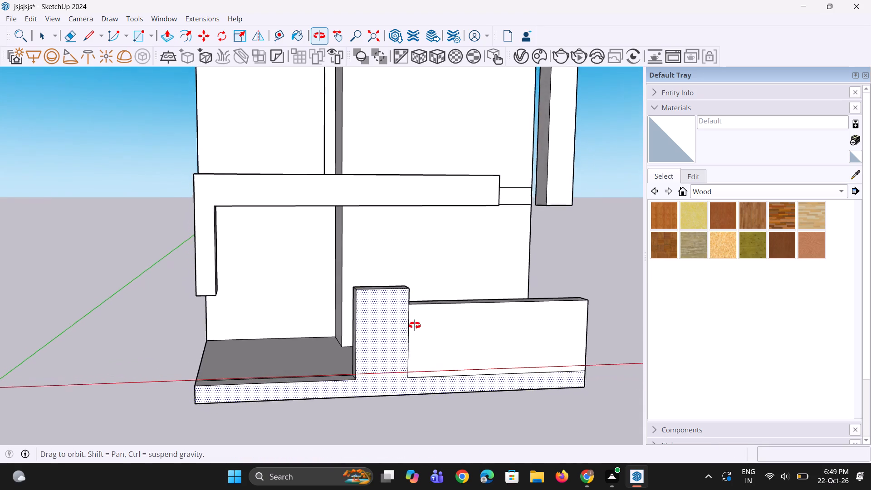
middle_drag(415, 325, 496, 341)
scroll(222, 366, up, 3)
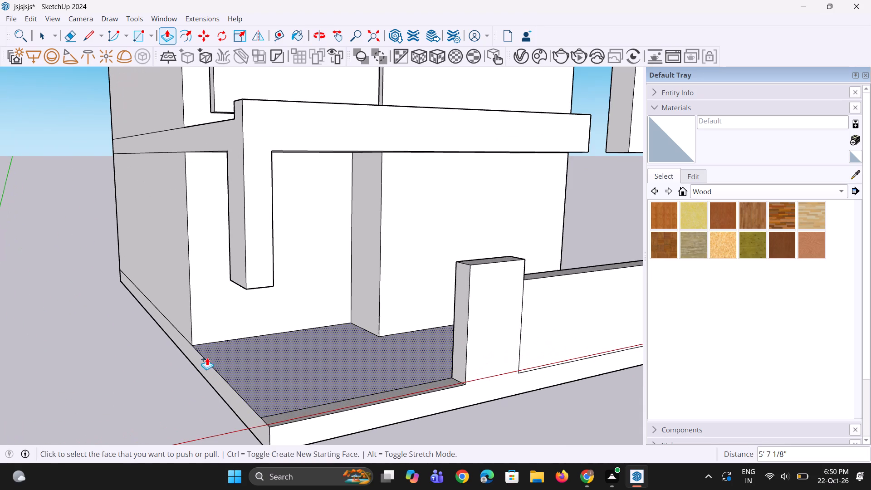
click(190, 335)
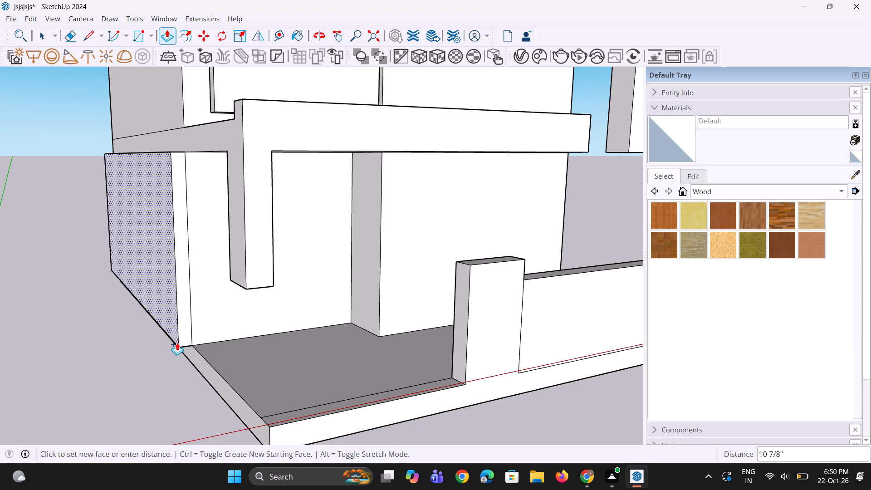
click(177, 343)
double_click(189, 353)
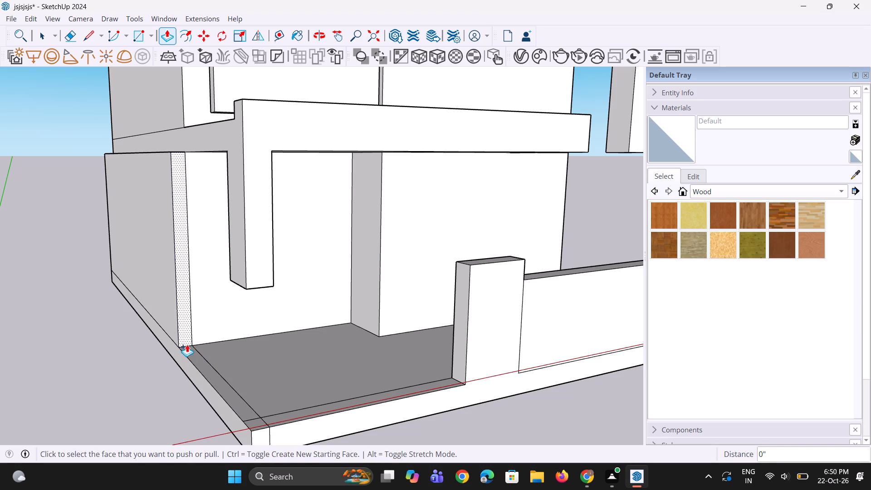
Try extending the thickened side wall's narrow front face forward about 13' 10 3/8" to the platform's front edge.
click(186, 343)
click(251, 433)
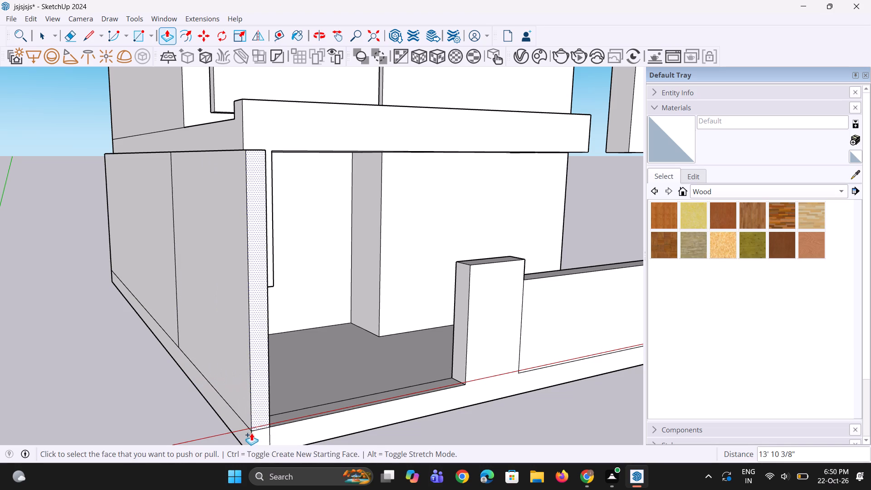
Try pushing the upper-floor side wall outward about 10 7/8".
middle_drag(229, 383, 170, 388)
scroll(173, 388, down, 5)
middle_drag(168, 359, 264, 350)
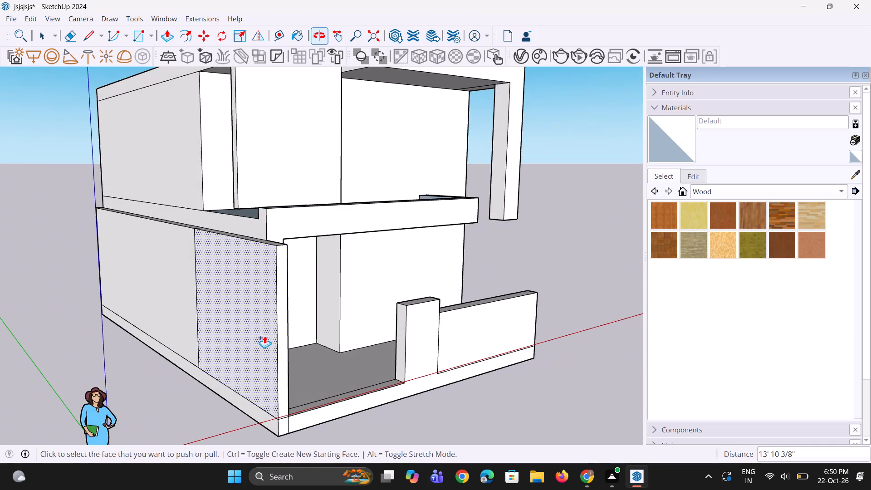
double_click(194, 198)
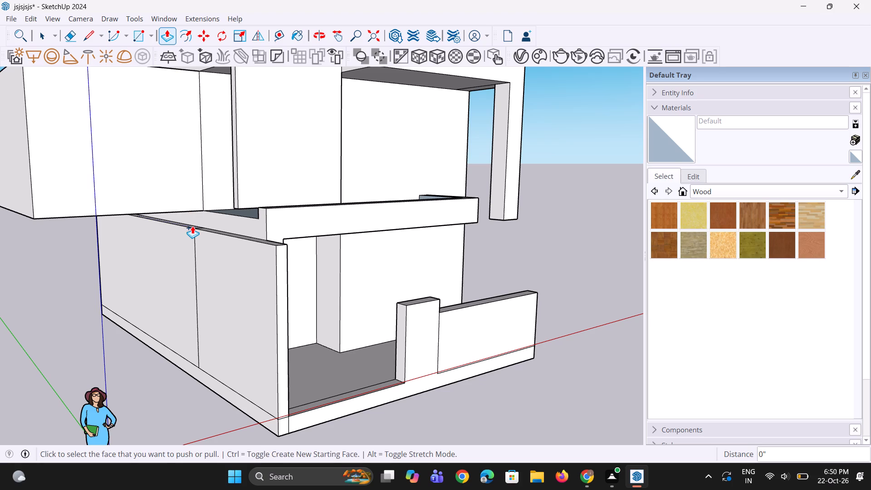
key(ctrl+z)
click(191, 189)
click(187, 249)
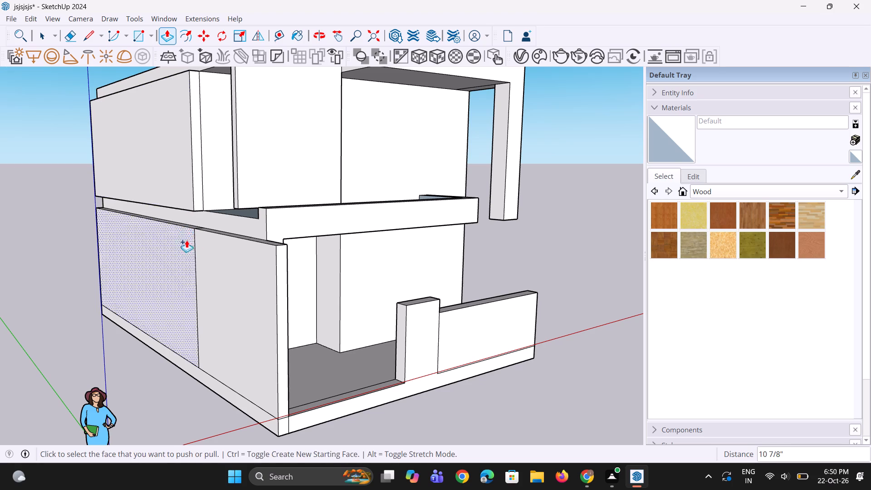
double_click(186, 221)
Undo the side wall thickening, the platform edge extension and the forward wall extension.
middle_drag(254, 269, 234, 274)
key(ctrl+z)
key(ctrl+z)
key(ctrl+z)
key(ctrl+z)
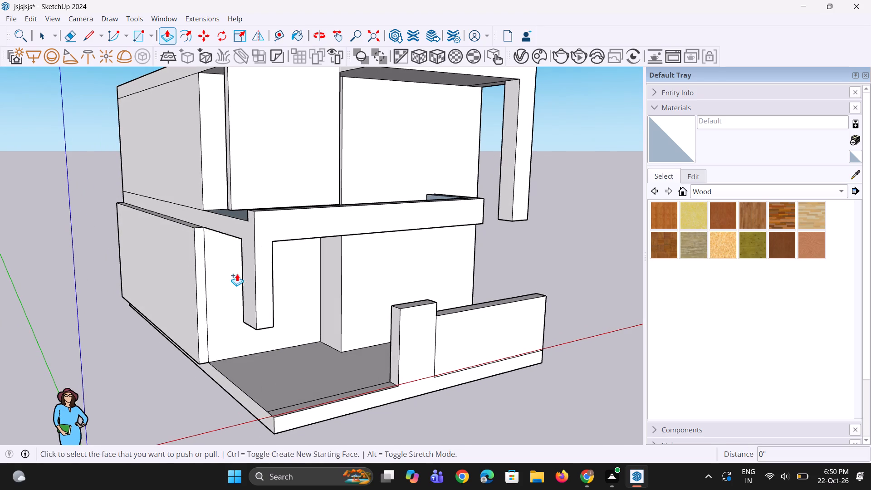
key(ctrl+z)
Copy the vertical corner edge of the ground-floor front wall about 10 3/16" inward to mark a narrow strip.
ctrl+middle_drag(245, 306, 186, 257)
key(space)
key(space)
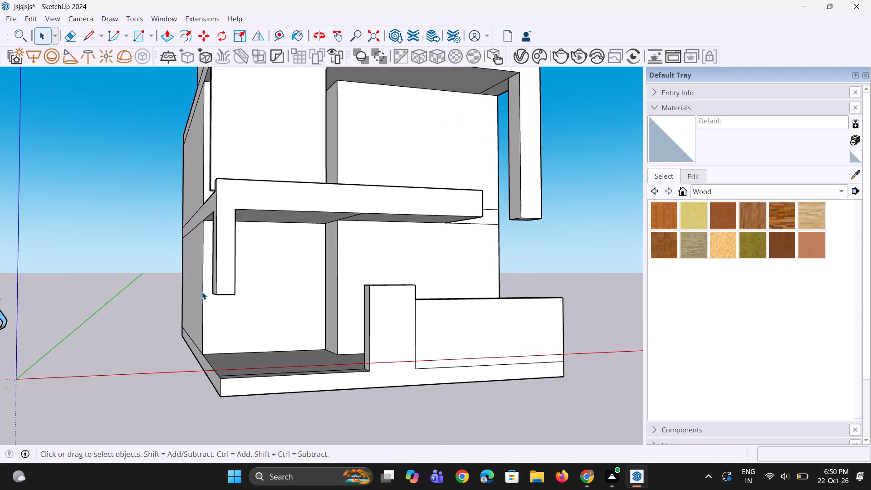
click(206, 296)
click(205, 332)
scroll(201, 355, up, 3)
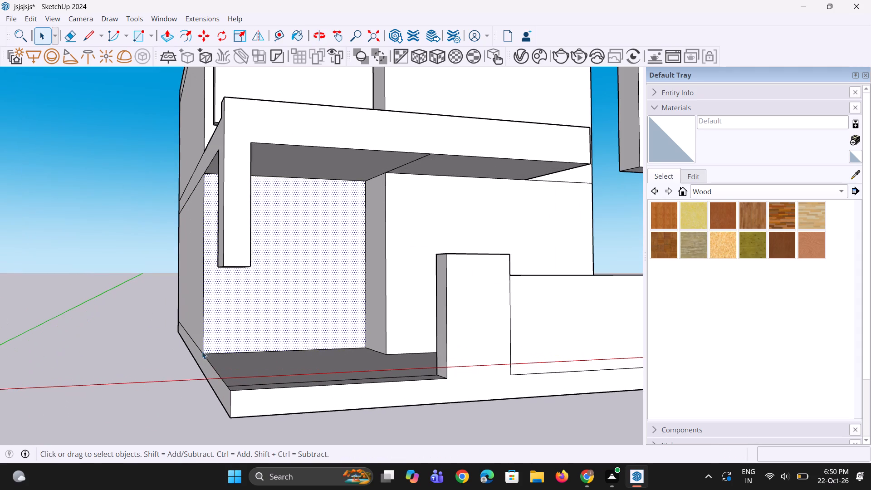
click(203, 348)
scroll(203, 348, up, 2)
key(m)
ctrl+scroll(203, 348, up, 2)
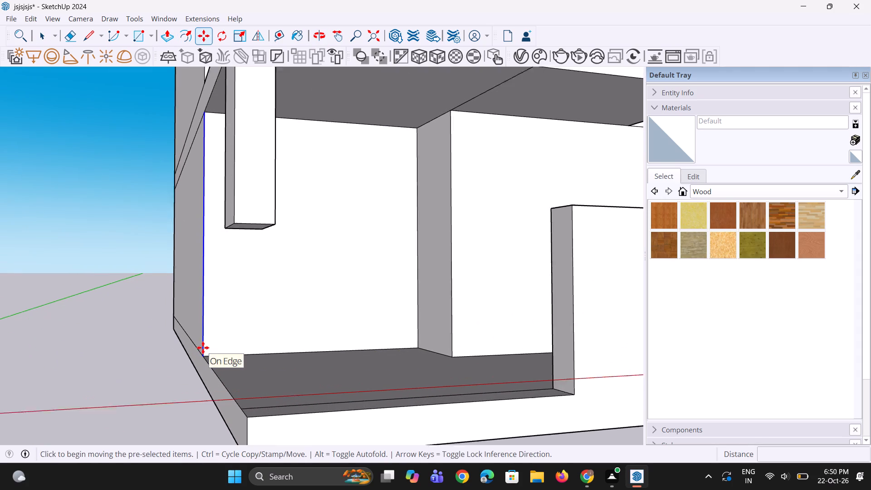
click(205, 355)
click(221, 353)
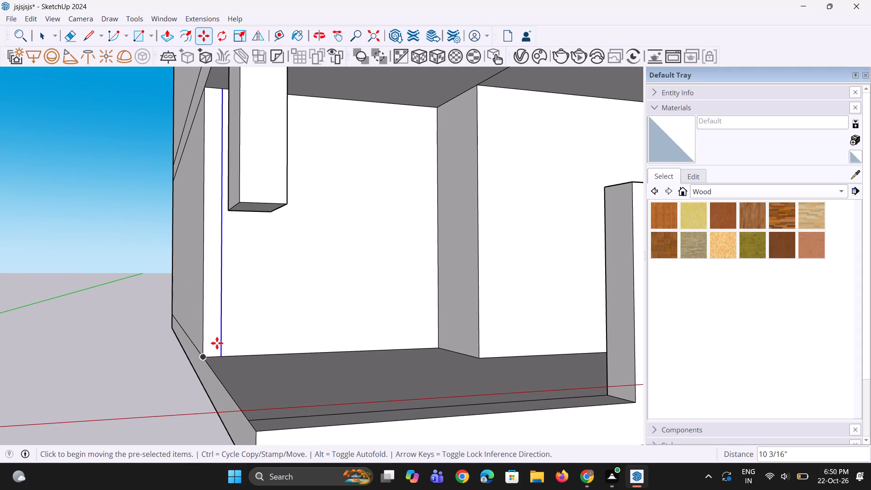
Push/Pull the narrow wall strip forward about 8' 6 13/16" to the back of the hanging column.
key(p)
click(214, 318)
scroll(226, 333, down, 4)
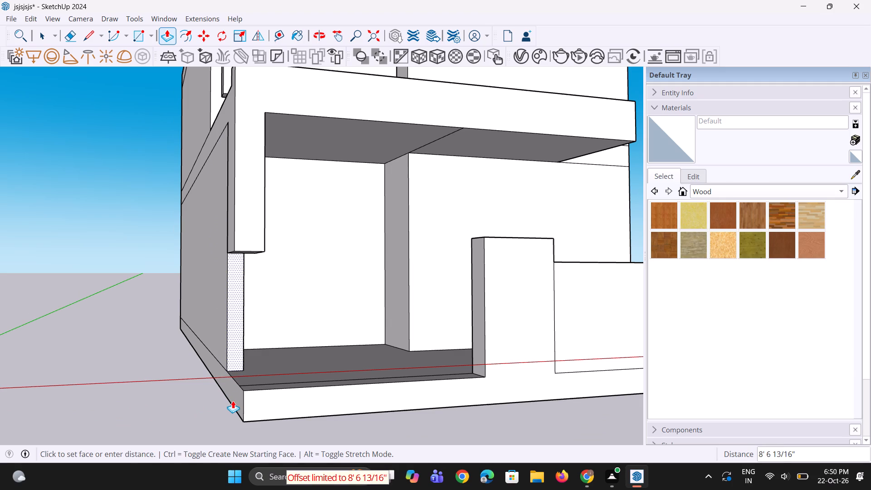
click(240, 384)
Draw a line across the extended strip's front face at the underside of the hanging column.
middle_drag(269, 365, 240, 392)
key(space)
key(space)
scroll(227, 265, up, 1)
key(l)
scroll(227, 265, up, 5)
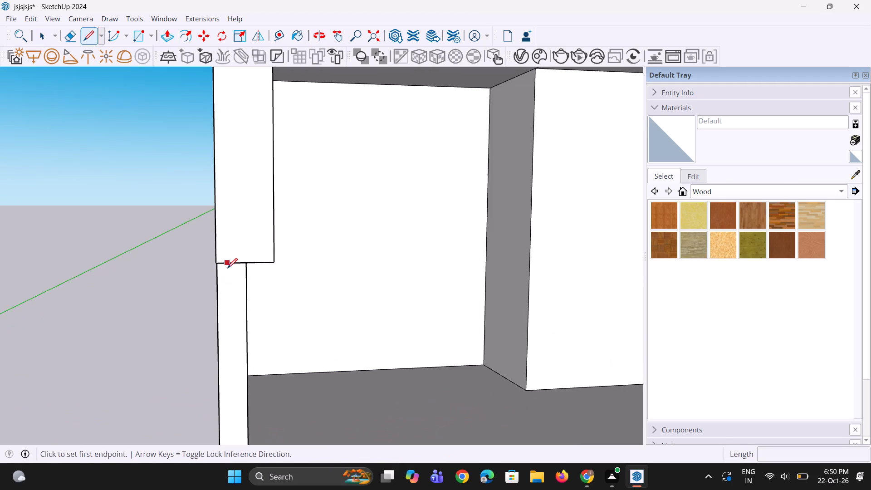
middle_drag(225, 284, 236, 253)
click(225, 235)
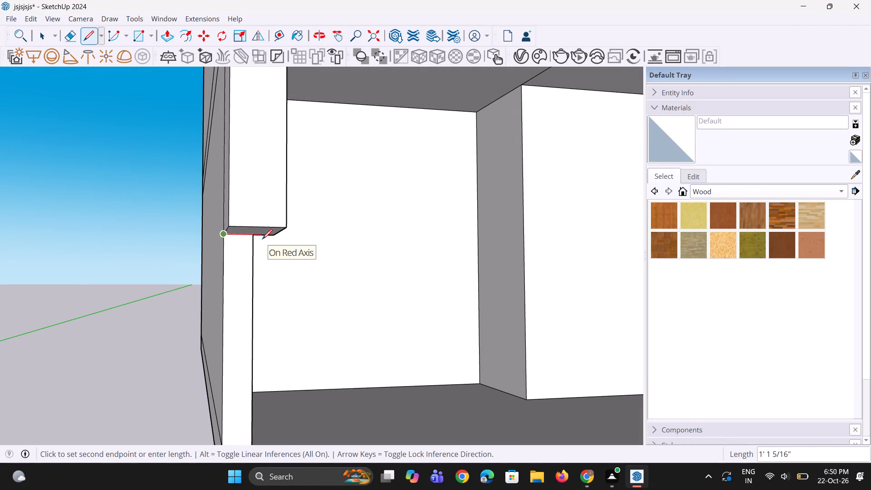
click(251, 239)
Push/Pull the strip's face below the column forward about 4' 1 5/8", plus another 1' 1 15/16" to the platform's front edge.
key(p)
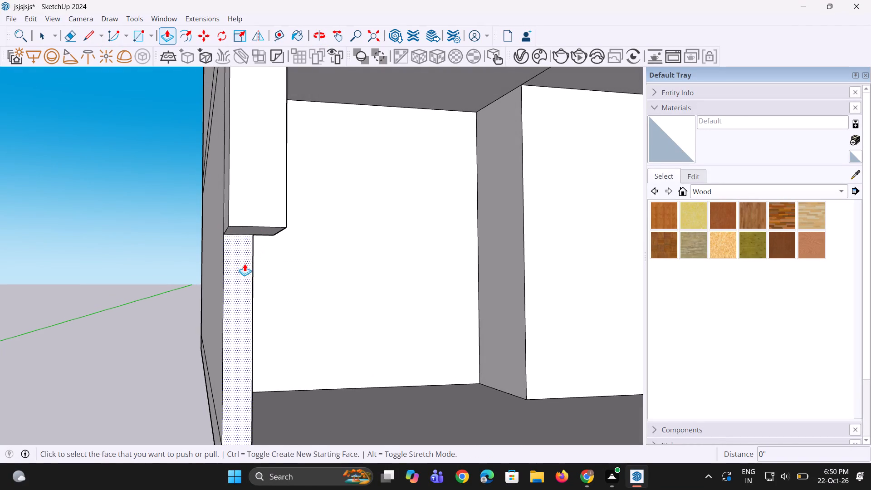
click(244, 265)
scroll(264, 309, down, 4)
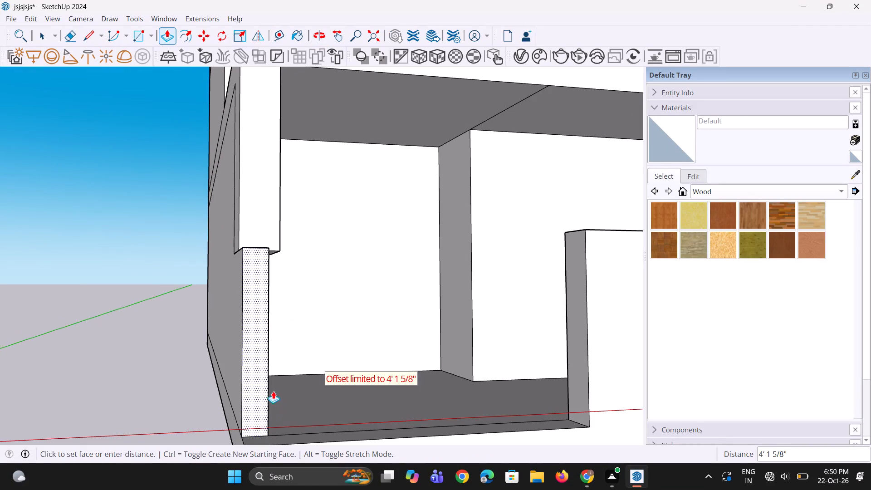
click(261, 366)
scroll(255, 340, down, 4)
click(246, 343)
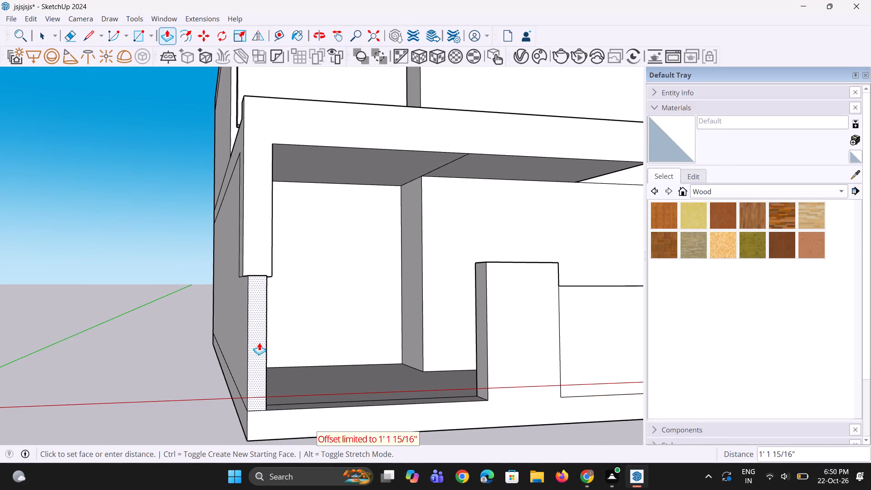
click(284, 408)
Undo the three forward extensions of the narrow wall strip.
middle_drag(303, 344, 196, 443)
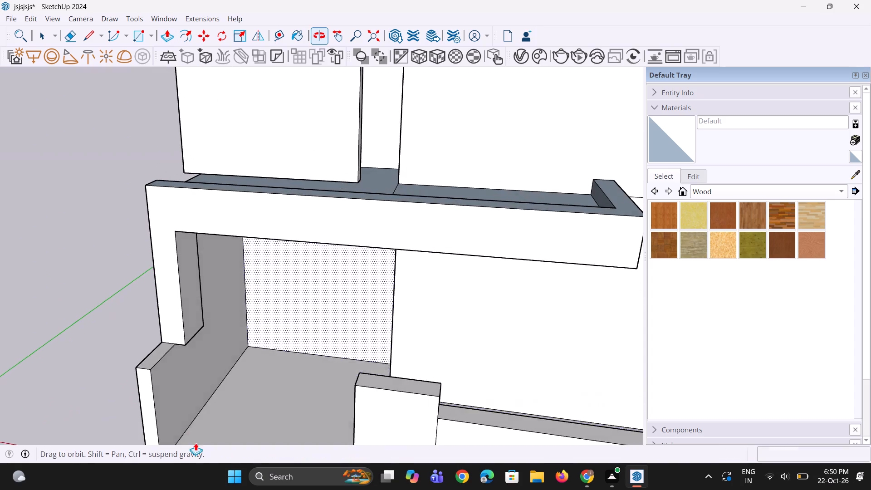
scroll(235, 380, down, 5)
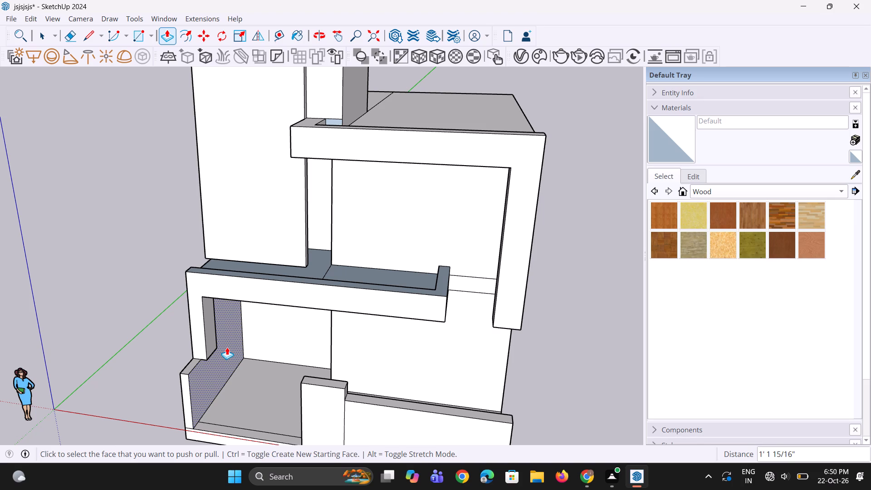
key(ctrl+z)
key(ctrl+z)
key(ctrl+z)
Push/Pull the platform's side edge face outward about 5' 2 1/2" beyond the house's side wall.
middle_drag(196, 387, 282, 359)
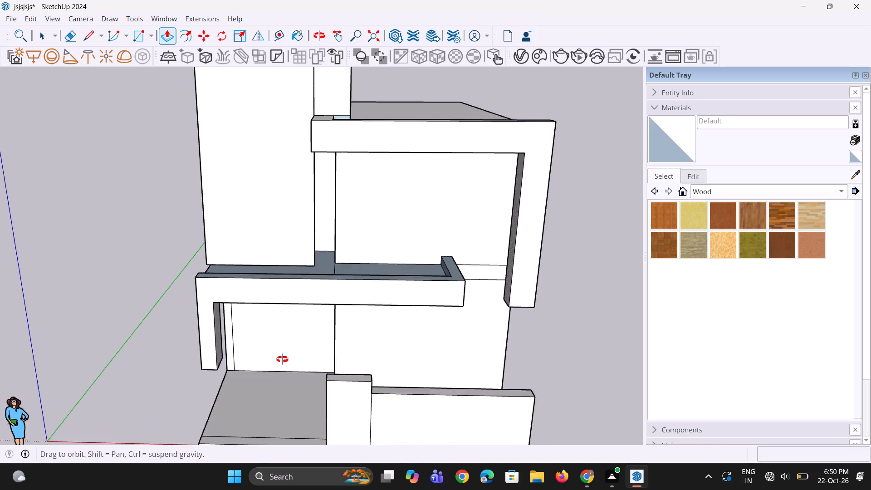
middle_drag(282, 359, 289, 357)
scroll(289, 357, down, 4)
scroll(243, 445, up, 3)
scroll(215, 407, up, 4)
middle_drag(215, 407, 263, 397)
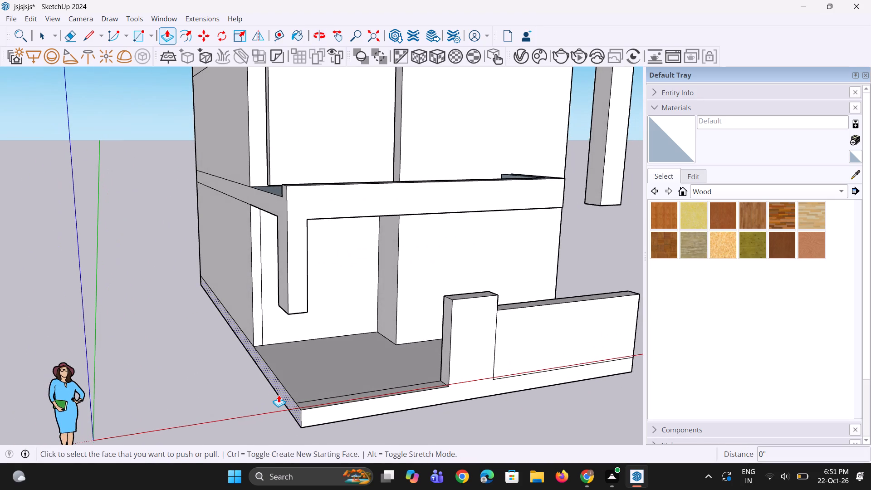
click(279, 395)
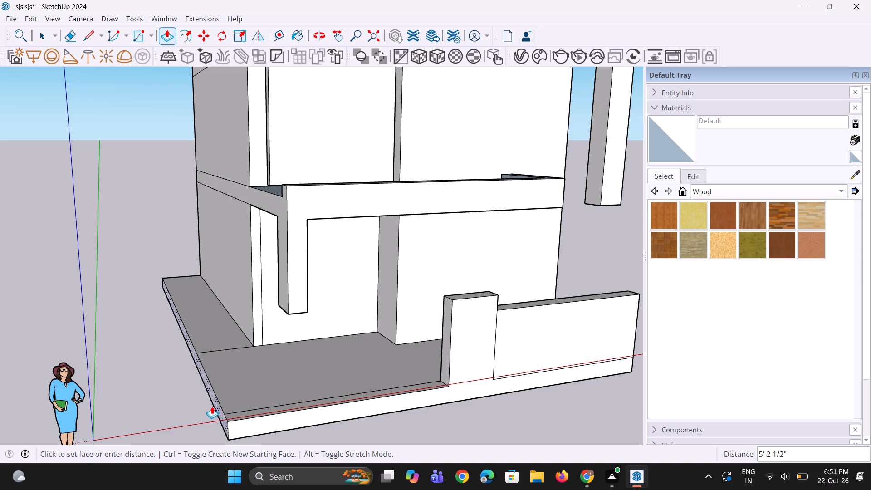
click(212, 406)
Place a Tape Measure guide from the side wall's bottom front corner forward about 13' 10 3/8" to the platform's front edge.
scroll(270, 420, up, 1)
middle_drag(270, 420, 230, 417)
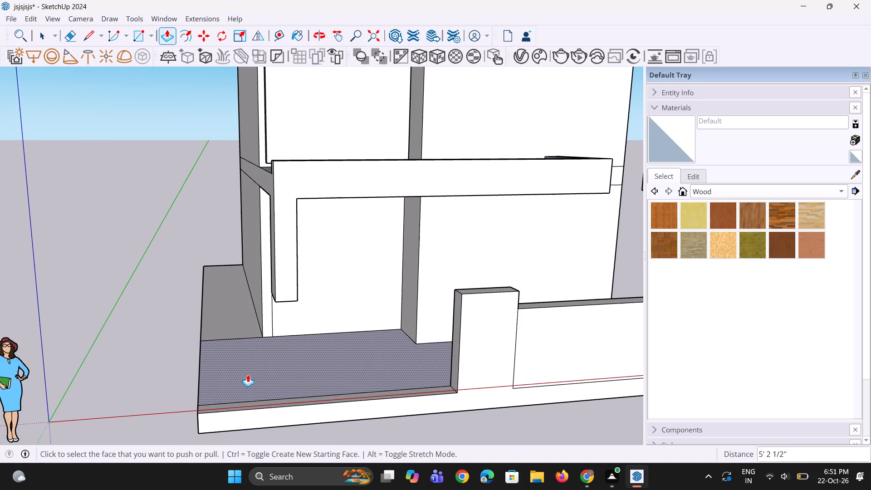
key(l)
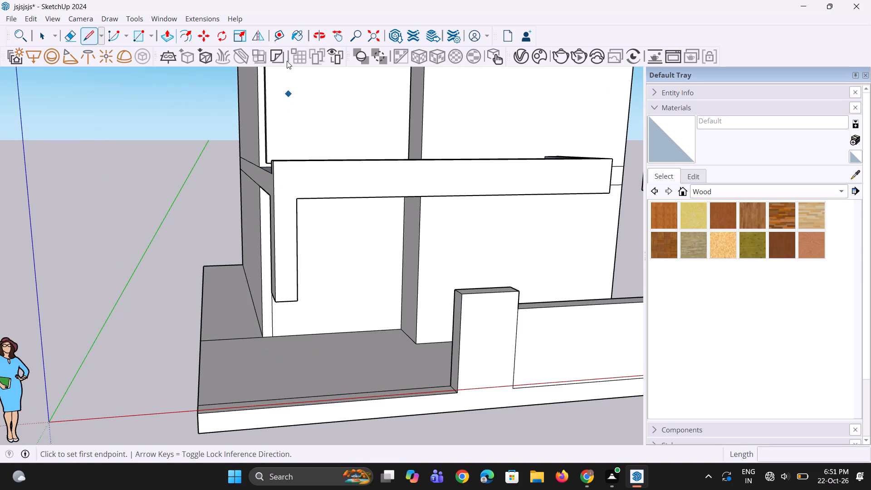
click(279, 37)
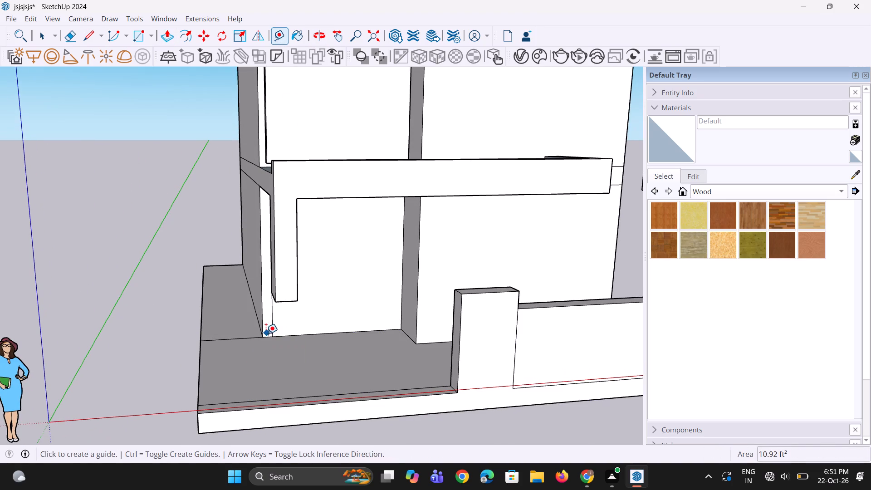
click(264, 337)
click(280, 411)
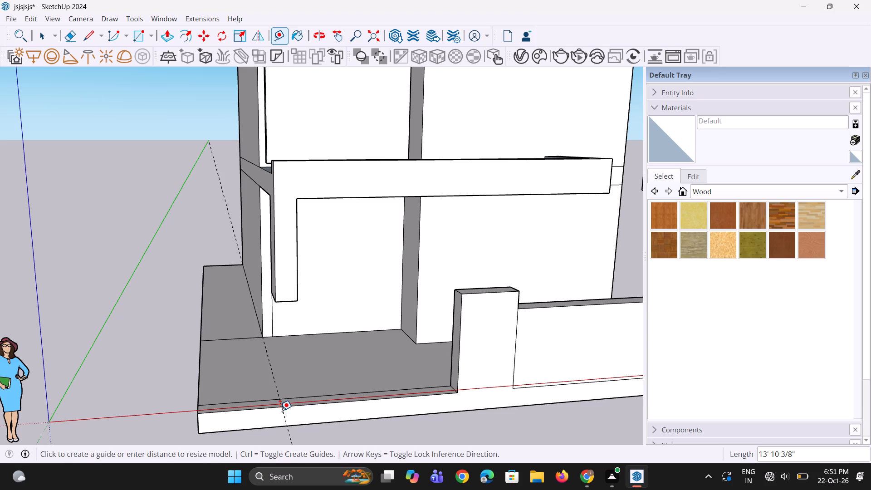
Draw a line about 1' 1 15/16" long across the platform's front strip where the guide crosses it.
key(space)
scroll(269, 341, down, 2)
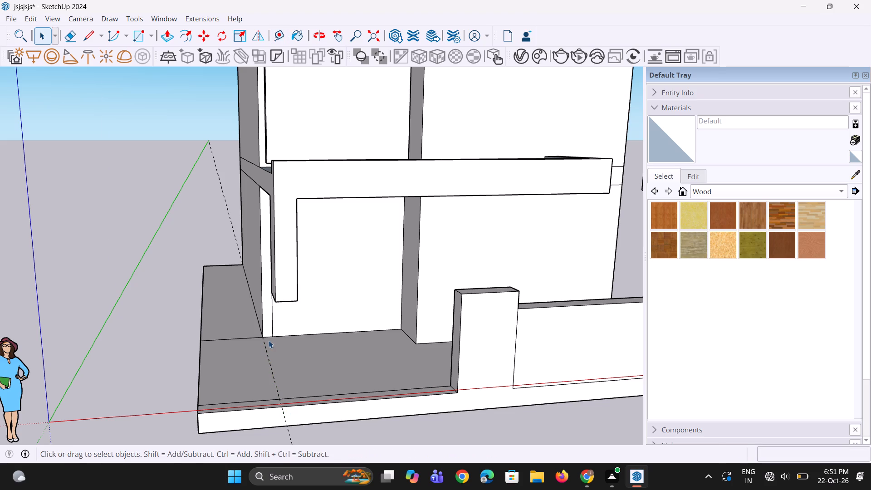
scroll(269, 340, down, 1)
middle_drag(268, 350, 264, 446)
scroll(279, 434, up, 4)
key(l)
scroll(288, 416, up, 1)
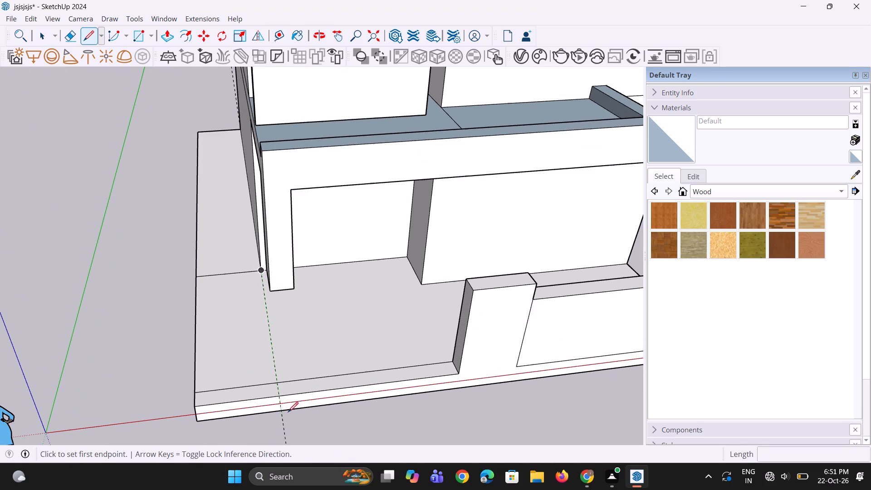
click(278, 382)
click(278, 396)
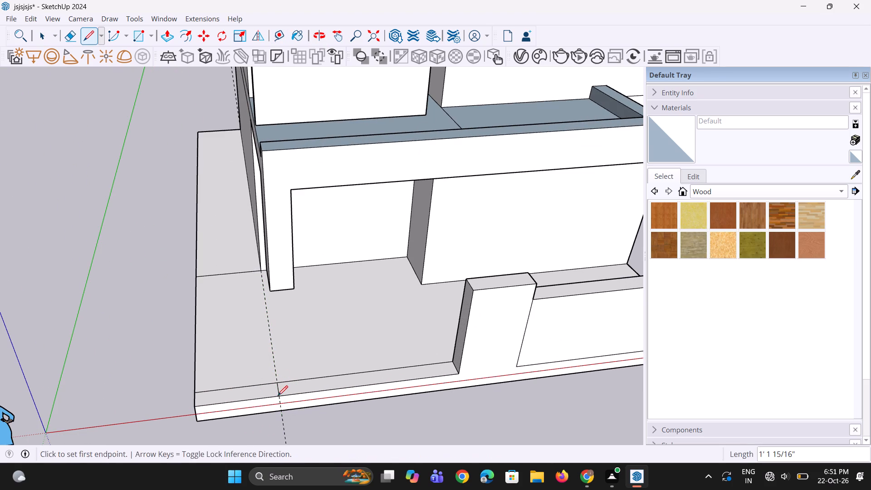
Push/Pull the front corner section of the strip up about 6' 9 1/2", level with the existing front pier.
key(space)
key(p)
click(269, 389)
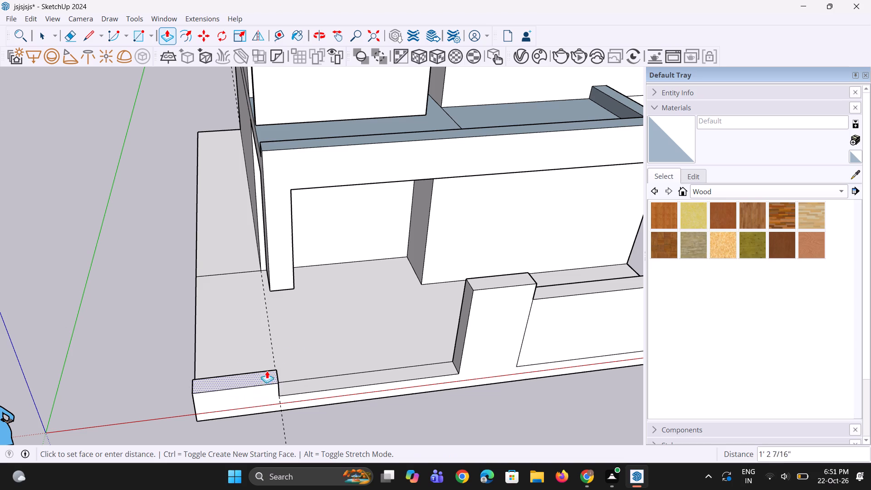
drag(479, 286, 478, 300)
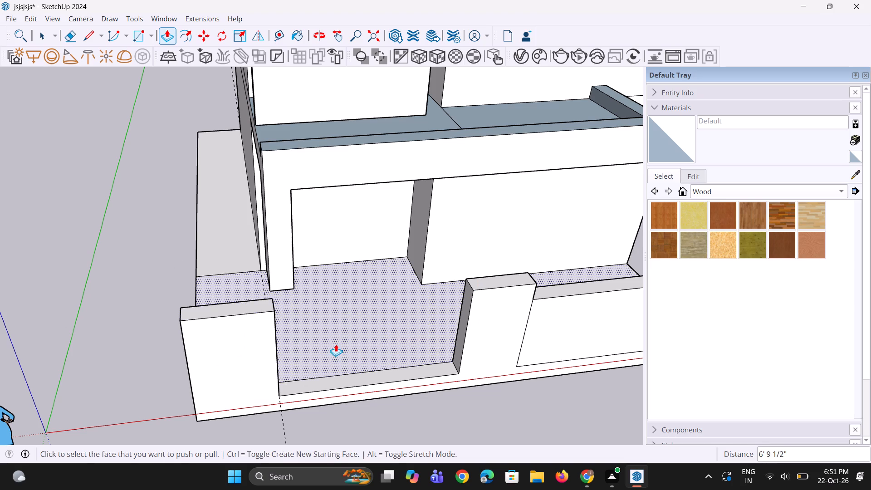
Copy the platform's outer side edge inward about 1' 1 7/16" to mark a strip for the side boundary wall.
scroll(317, 353, down, 3)
middle_drag(284, 362, 281, 306)
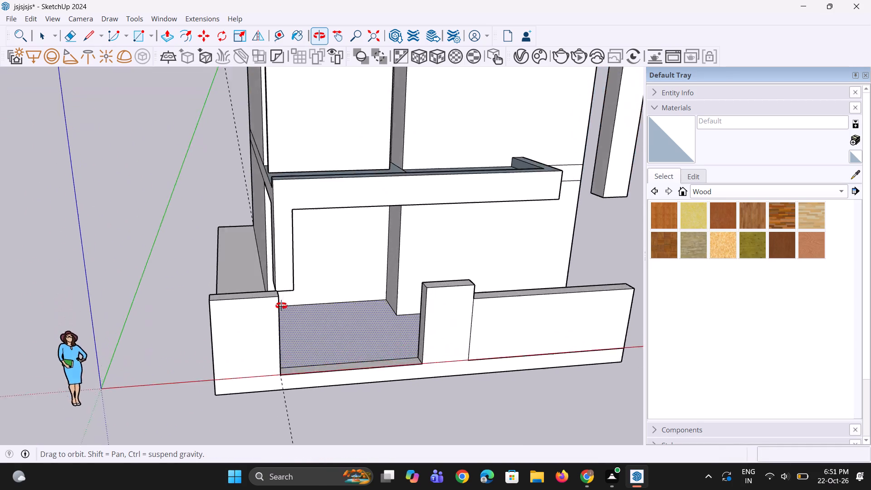
middle_drag(281, 306, 302, 336)
scroll(182, 265, up, 2)
key(space)
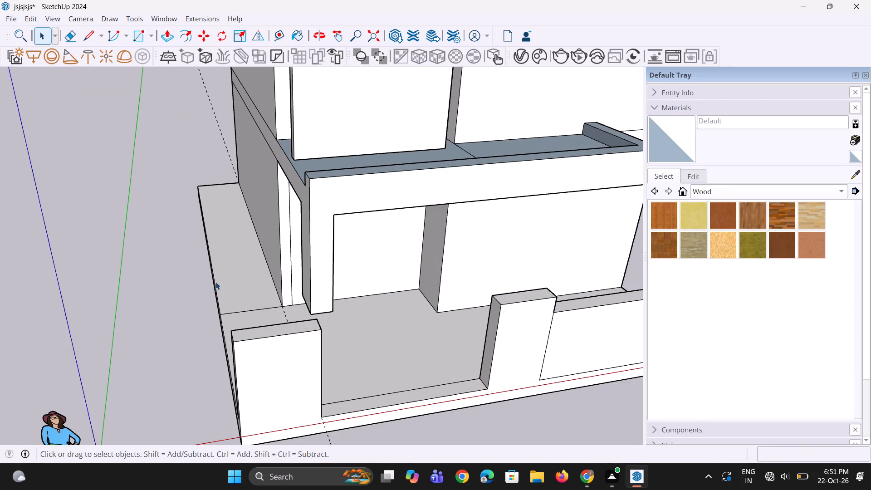
click(215, 282)
scroll(220, 304, up, 3)
key(m)
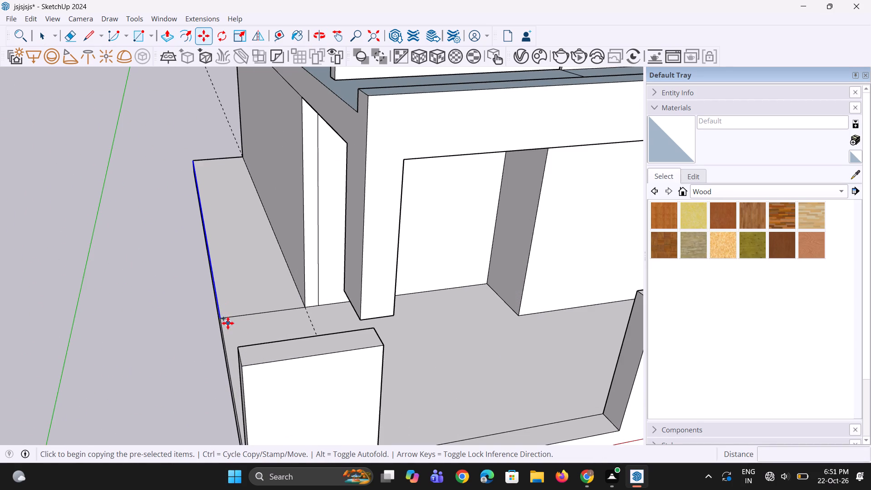
click(222, 320)
click(239, 318)
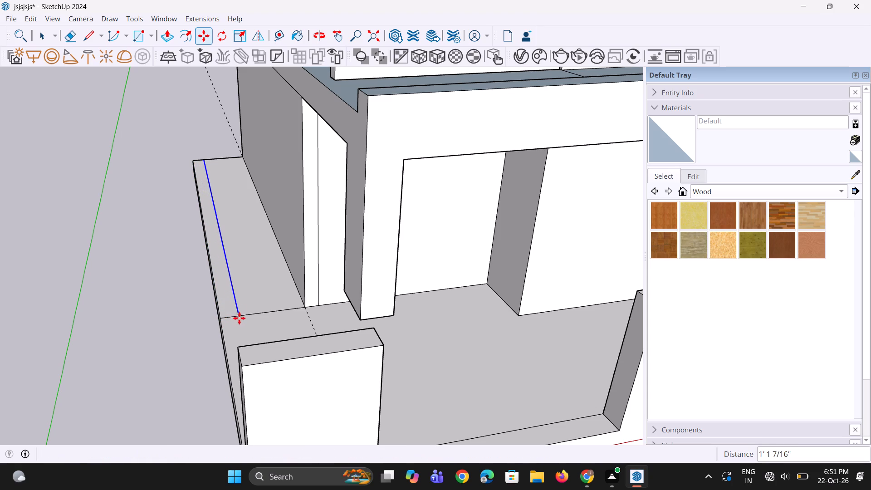
Raise the narrow side strip into a boundary wall by repeating the previous Push/Pull distance.
key(p)
double_click(225, 295)
Push/Pull the side boundary wall's end face forward about 12' 8 7/16" to meet the front corner wall.
middle_drag(231, 324, 305, 309)
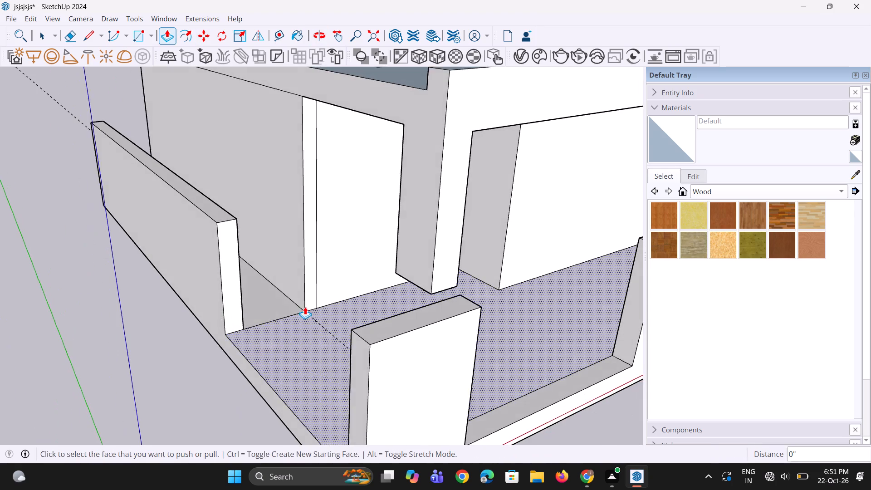
click(227, 276)
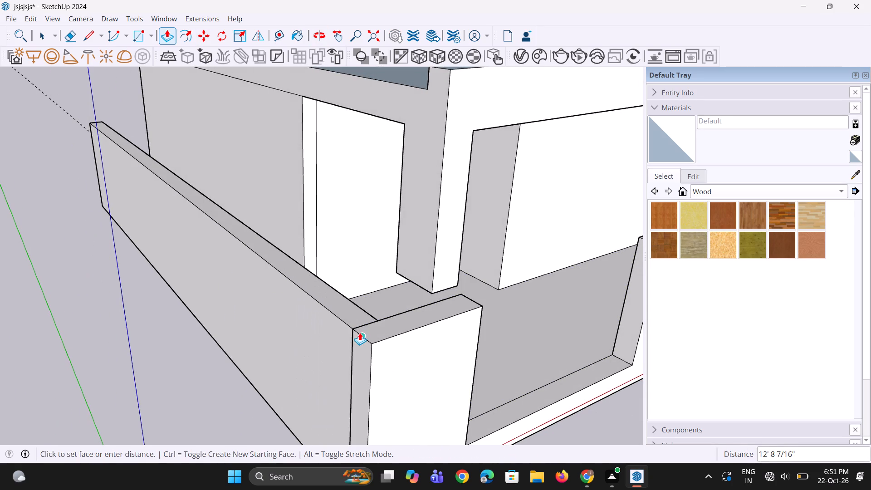
click(360, 333)
Push/Pull the front corner wall's top face down to the level of the hanging column's underside.
middle_drag(360, 333, 227, 304)
scroll(226, 288, down, 5)
middle_drag(253, 301, 250, 262)
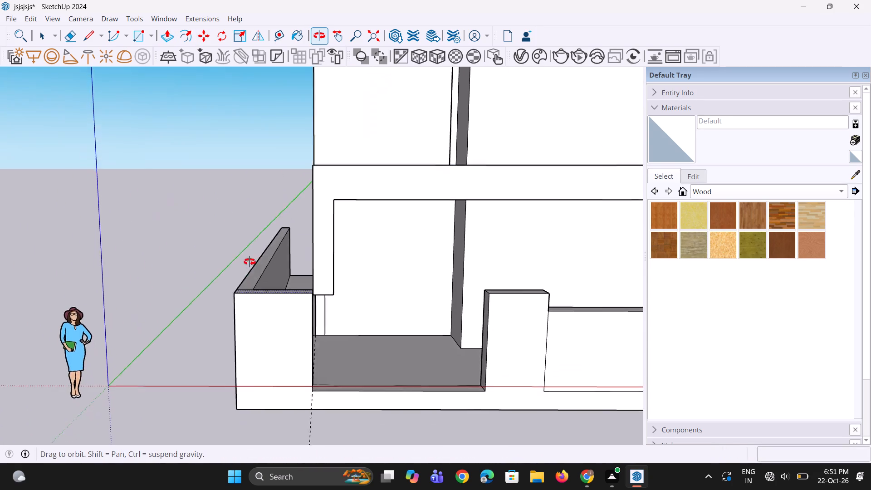
middle_drag(250, 262, 225, 265)
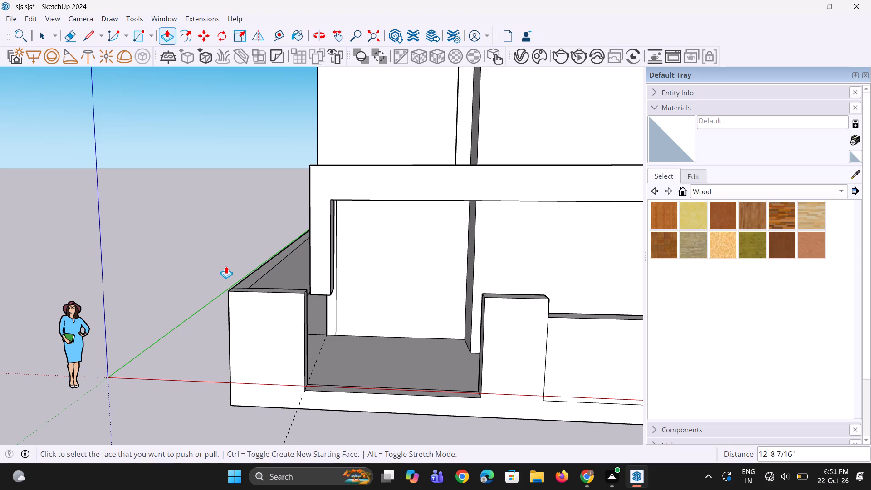
middle_drag(336, 325, 321, 322)
scroll(304, 294, up, 2)
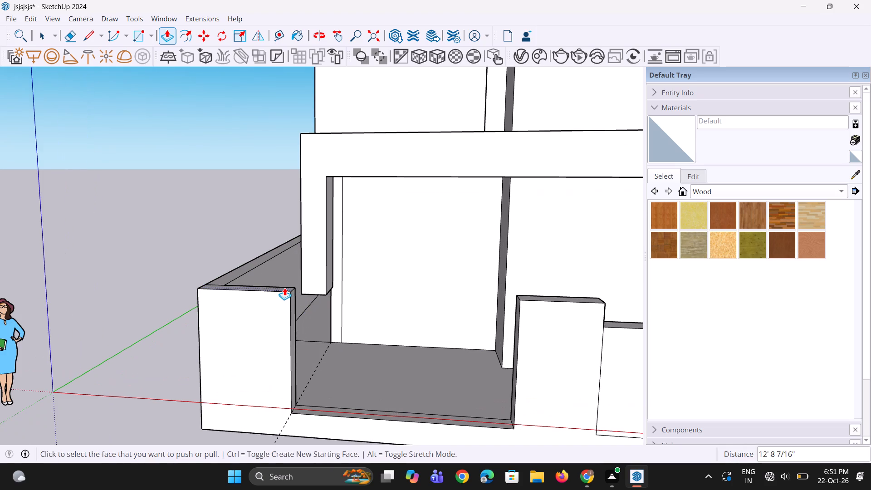
click(284, 288)
click(313, 294)
Push/Pull the hanging column's bottom face down about 6' 1" to the platform surface.
middle_drag(318, 299, 338, 284)
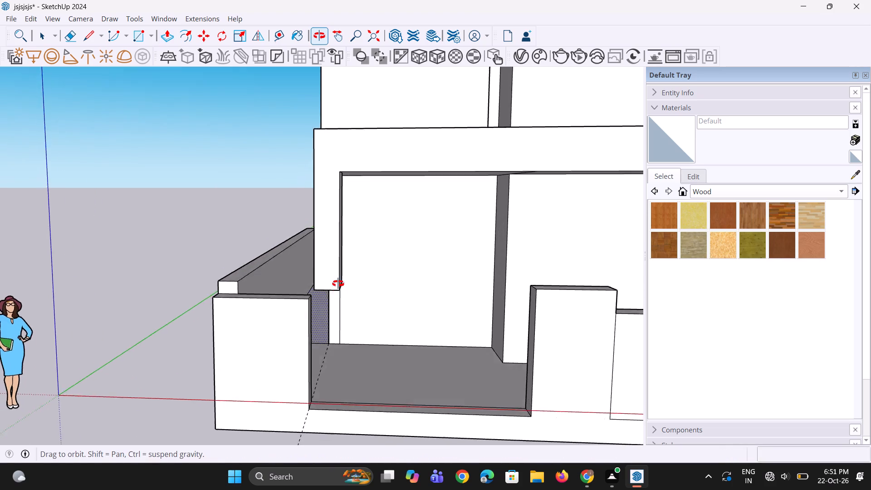
middle_drag(338, 284, 339, 257)
scroll(321, 363, down, 5)
middle_drag(332, 350, 367, 345)
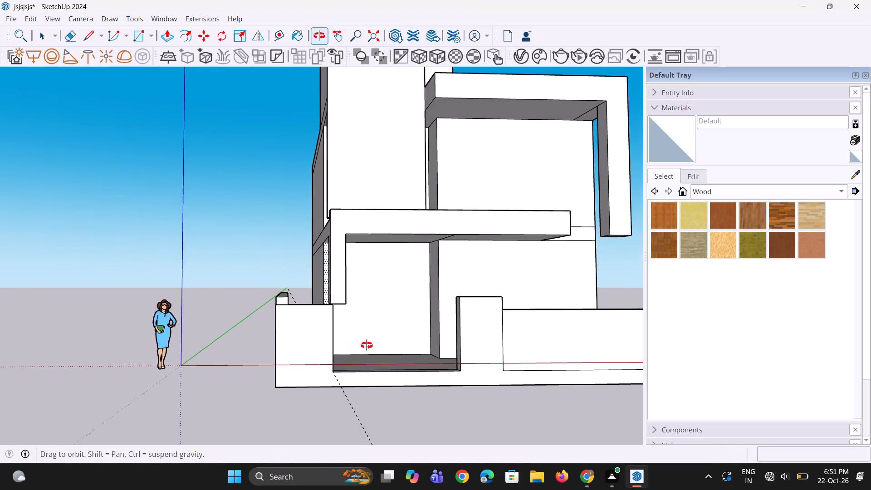
middle_drag(367, 345, 364, 345)
scroll(336, 338, up, 7)
middle_drag(325, 333, 313, 361)
middle_drag(304, 352, 348, 409)
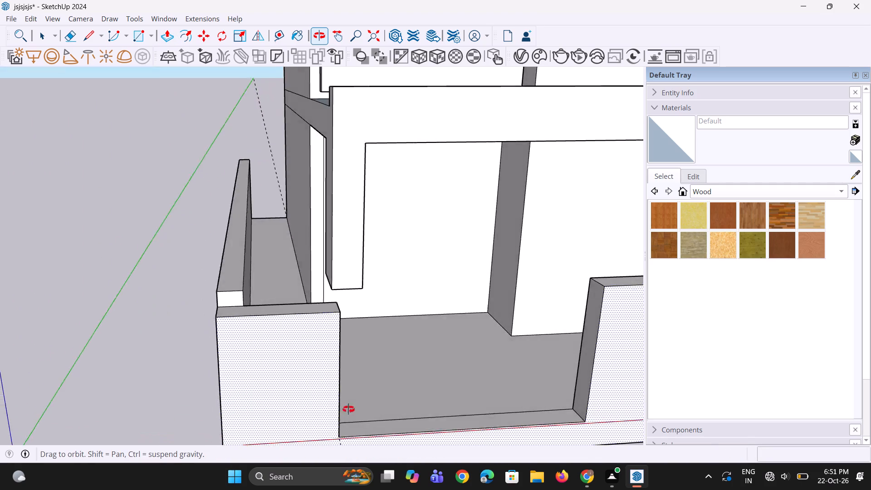
middle_drag(348, 409, 250, 307)
click(328, 269)
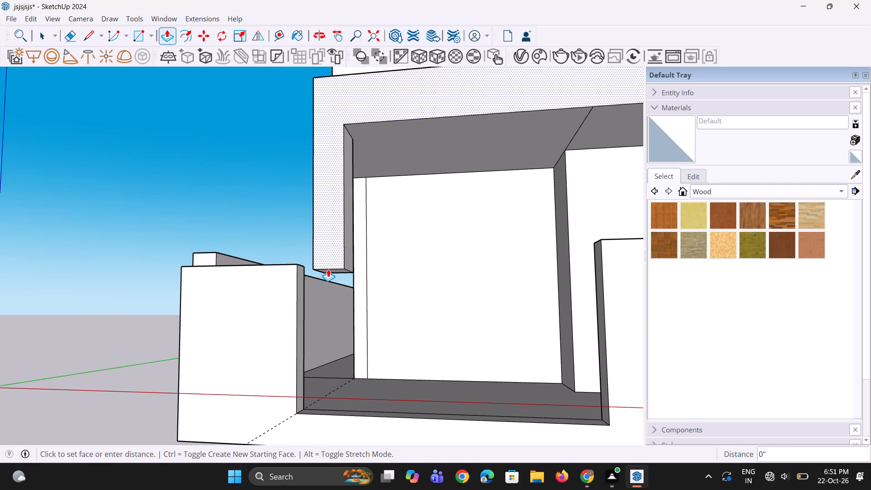
scroll(328, 269, up, 2)
key(Escape)
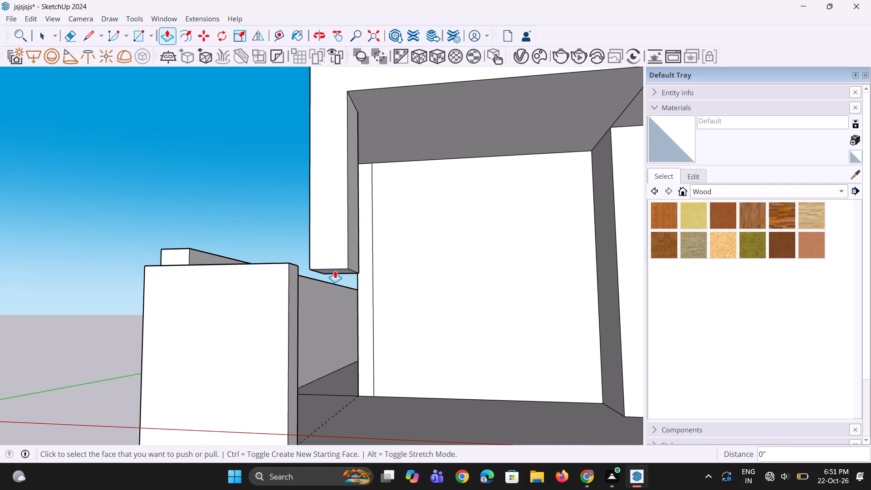
click(335, 270)
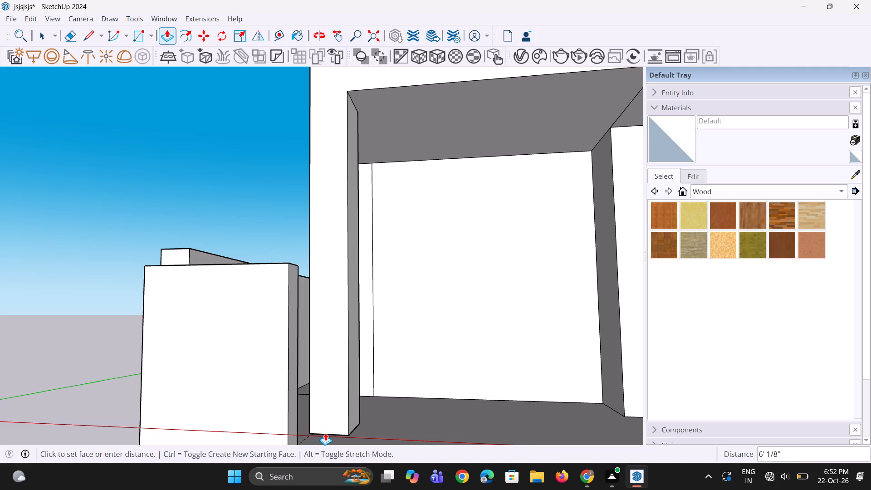
scroll(326, 403, down, 5)
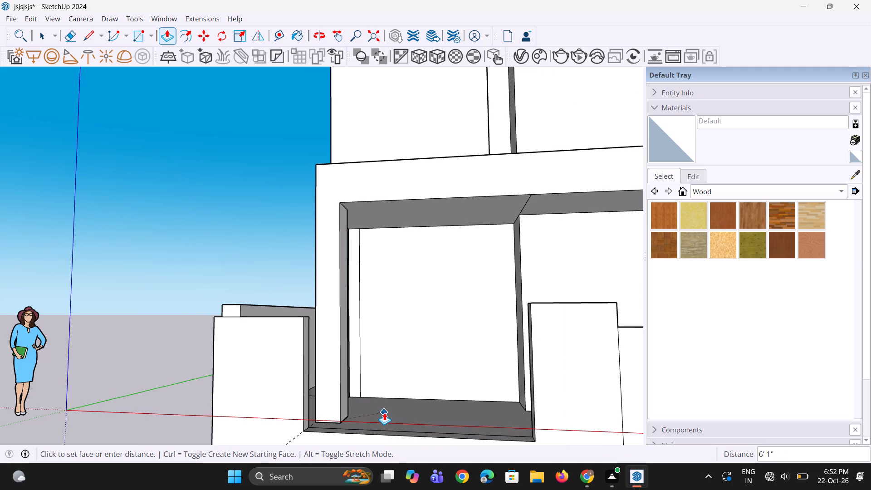
click(384, 412)
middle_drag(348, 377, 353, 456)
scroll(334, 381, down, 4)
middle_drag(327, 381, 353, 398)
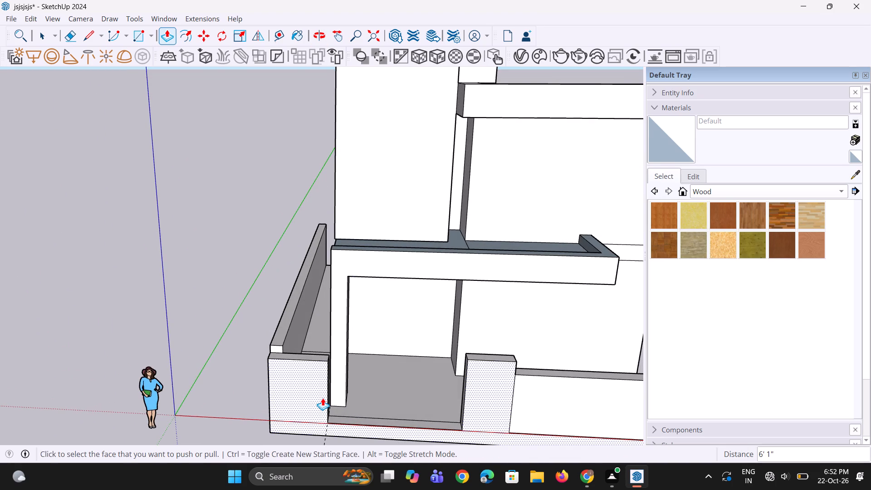
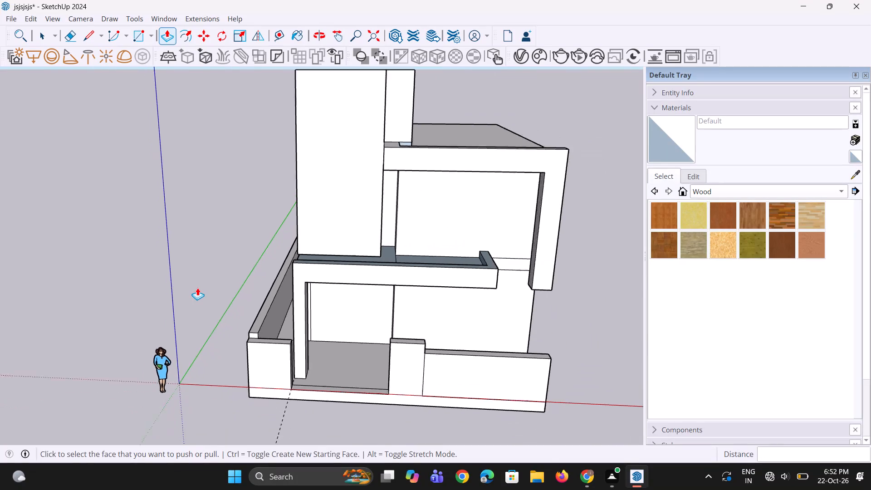
Push/Pull the side boundary wall's exposed end face forward about 1' 1 15/16" to the front corner wall's outer face.
middle_drag(216, 305, 225, 269)
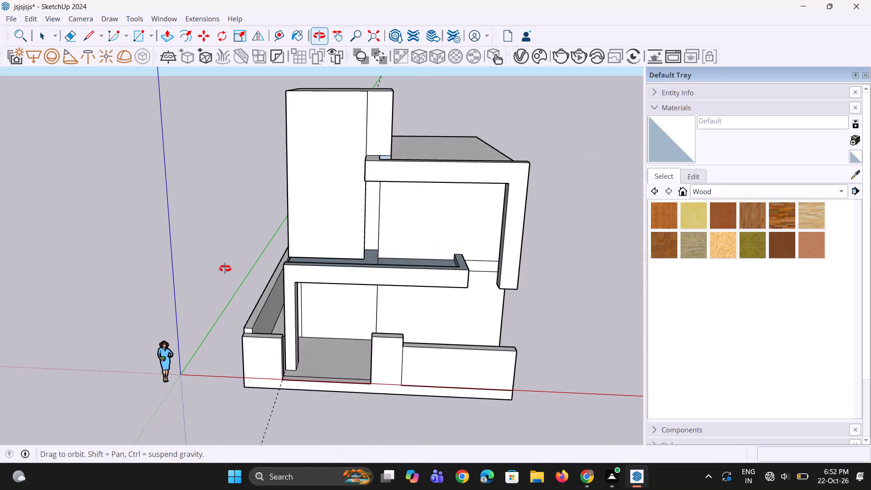
middle_drag(225, 269, 226, 260)
scroll(249, 333, up, 9)
click(250, 316)
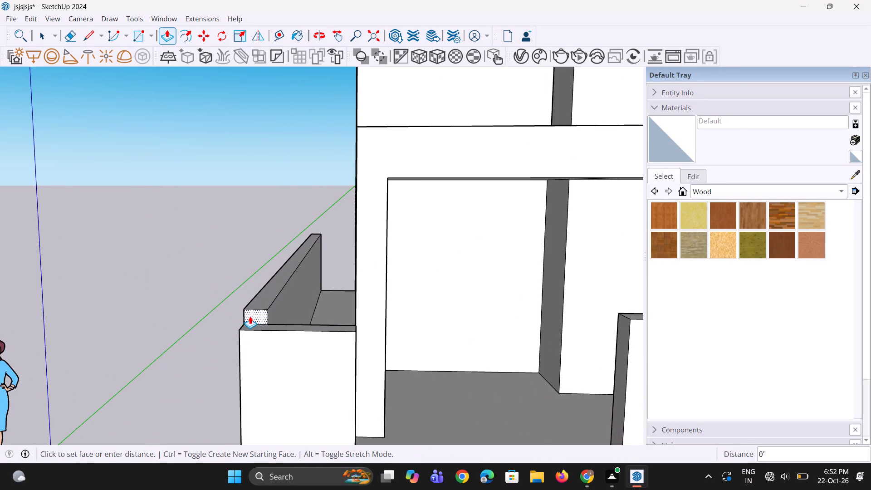
click(250, 336)
Push/Pull the front corner wall's top face up 8 1/2" to match the height of the short front pillar.
middle_drag(240, 321, 214, 283)
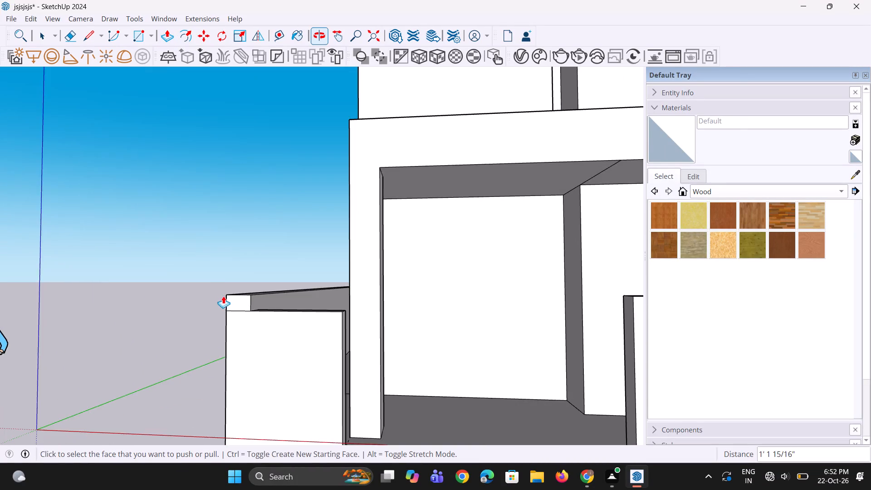
scroll(226, 300, down, 8)
middle_drag(246, 321, 313, 354)
scroll(318, 307, up, 6)
middle_drag(305, 324, 309, 370)
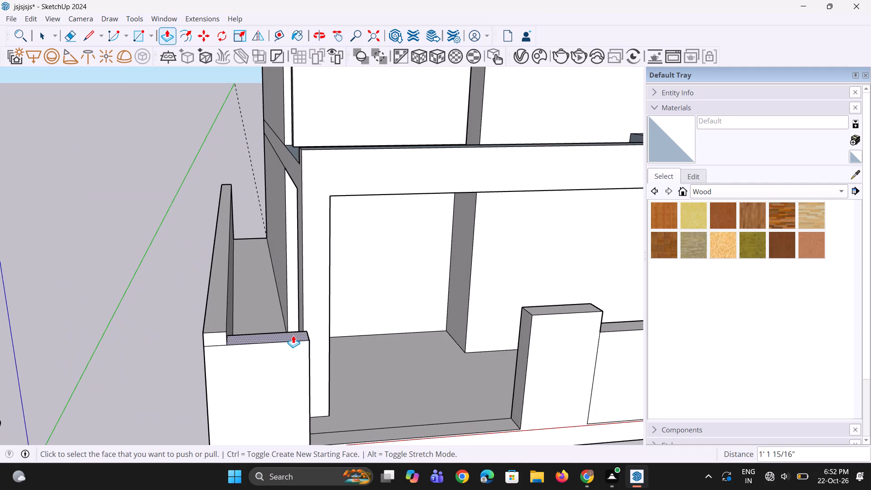
click(293, 336)
click(528, 308)
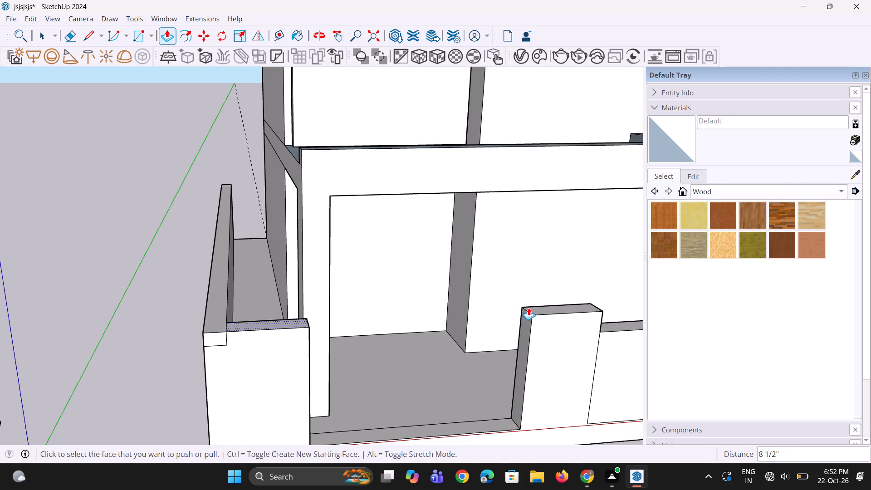
Draw a rectangle about 11' 9 1/8" by 6' 9 1/2" across the gate opening between the front corner wall and the short pillar.
middle_drag(402, 355, 362, 324)
scroll(295, 319, down, 4)
middle_drag(293, 343, 295, 314)
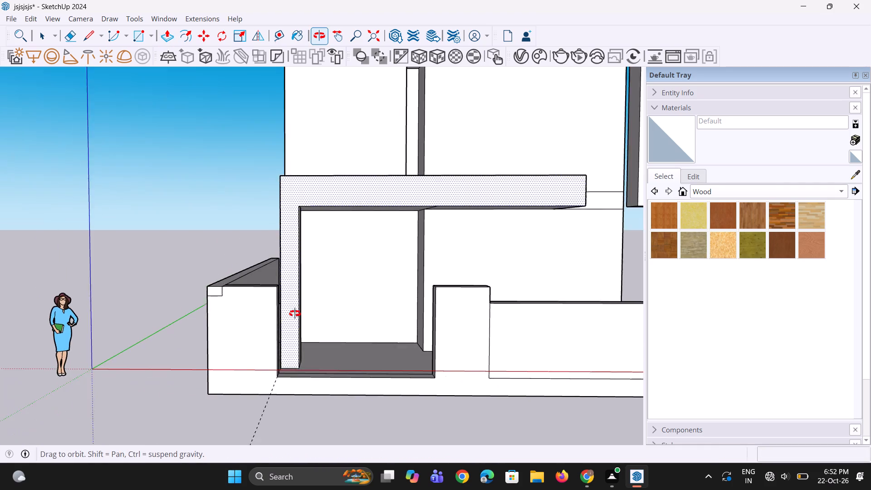
middle_drag(295, 314, 296, 313)
scroll(286, 314, up, 2)
key(r)
scroll(286, 304, up, 1)
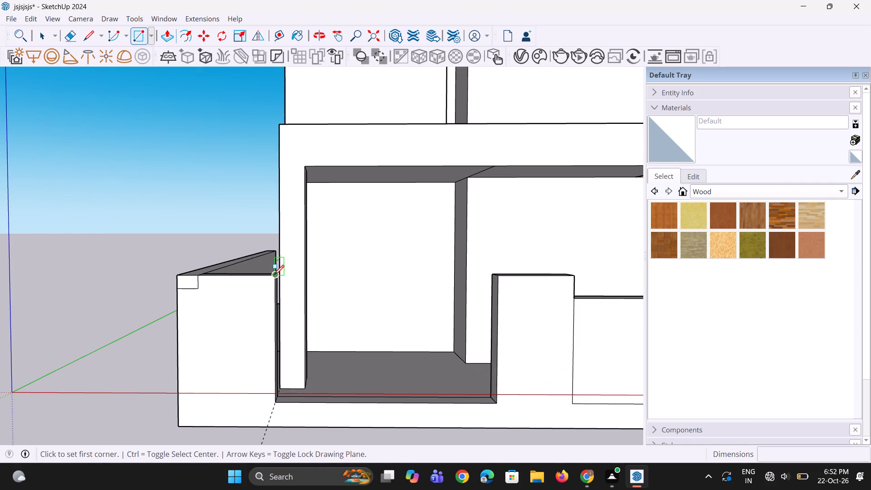
click(274, 275)
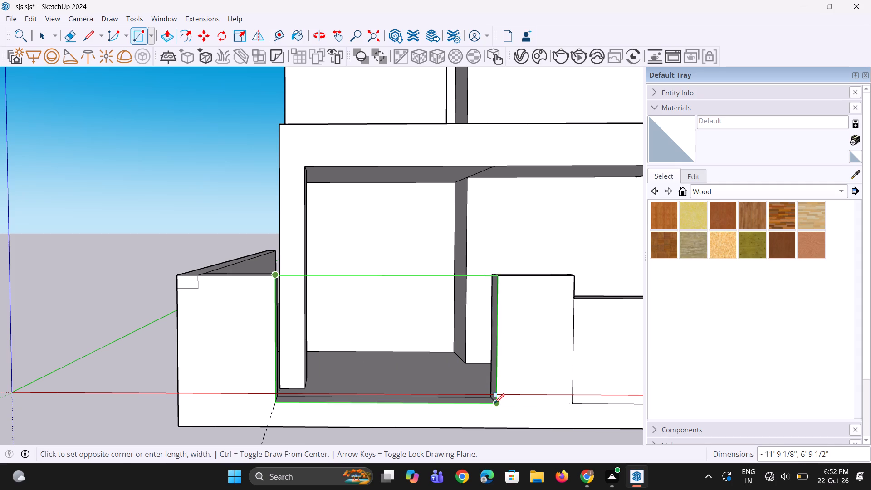
click(496, 403)
key(space)
key(space)
Copy the gate rectangle about 32' 7 1/8" along the red axis, to clear ground beside the house.
click(360, 360)
scroll(367, 361, down, 6)
key(m)
click(367, 360)
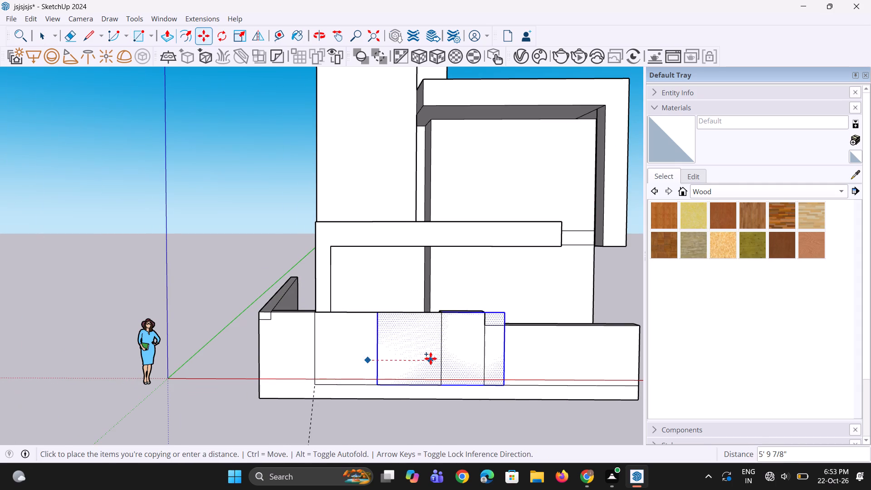
scroll(431, 358, down, 5)
click(613, 367)
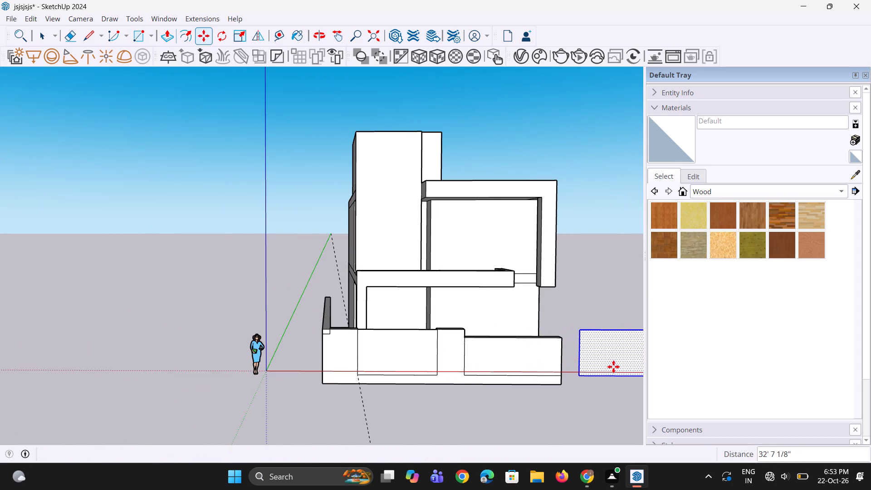
middle_drag(374, 351, 373, 379)
key(space)
key(space)
Delete the original rectangle's face and its leftover top edge from the gate opening.
click(303, 402)
click(383, 346)
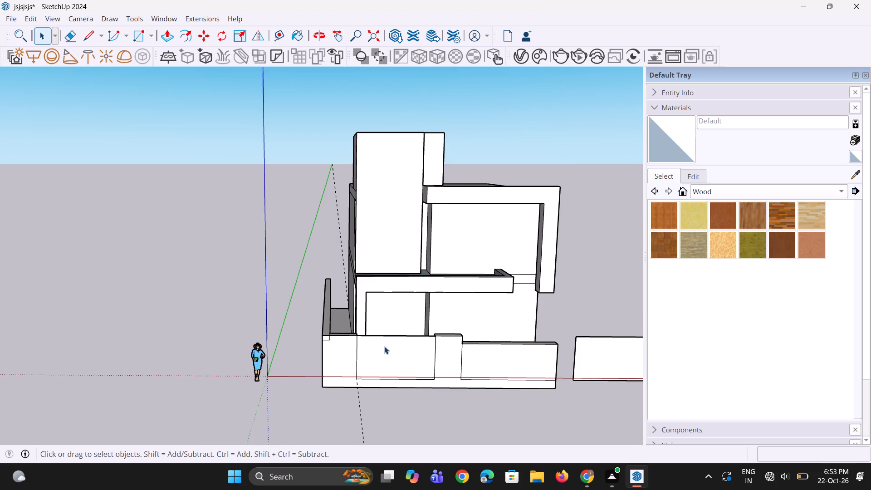
scroll(385, 352, up, 3)
key(Delete)
scroll(391, 338, up, 3)
click(395, 328)
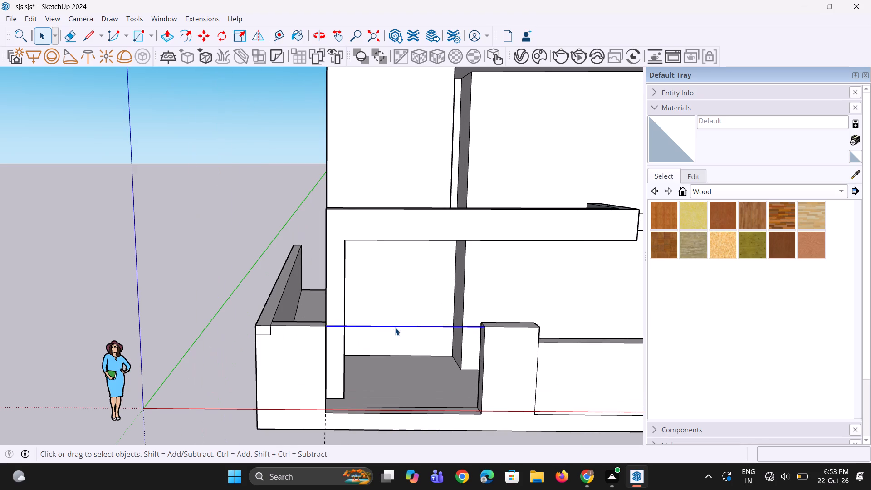
key(Delete)
Push/Pull the copied gate rectangle 2" into a thin panel.
scroll(327, 361, down, 4)
middle_drag(339, 368, 333, 338)
scroll(228, 357, down, 5)
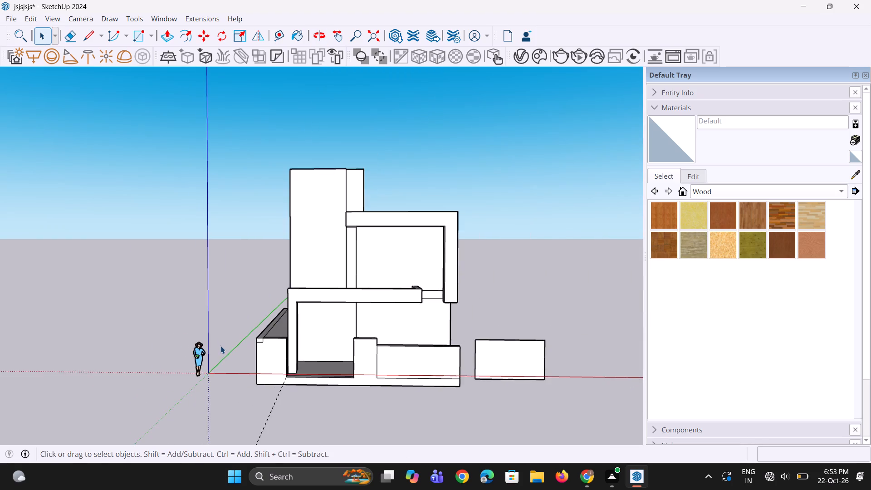
scroll(220, 343, down, 4)
scroll(413, 353, up, 6)
middle_drag(399, 352, 497, 386)
scroll(408, 345, up, 6)
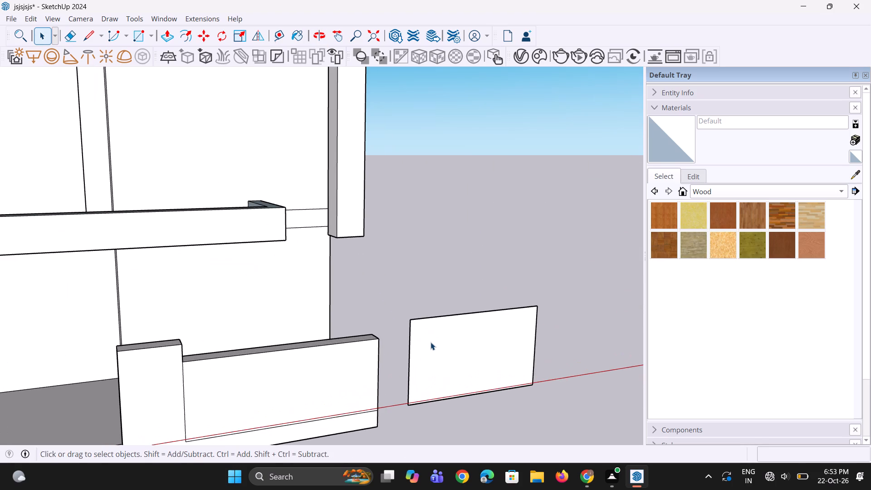
scroll(430, 341, up, 1)
key(p)
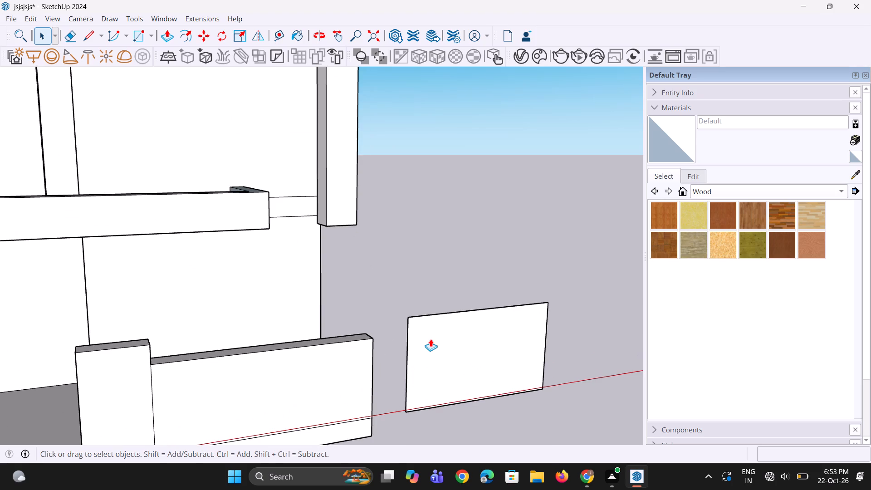
click(430, 337)
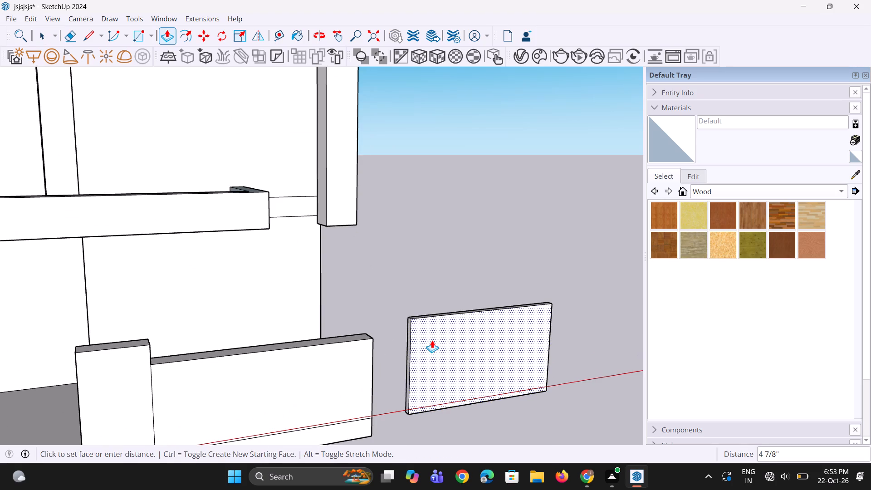
key(2)
key(Up)
key(shift+quotedbl)
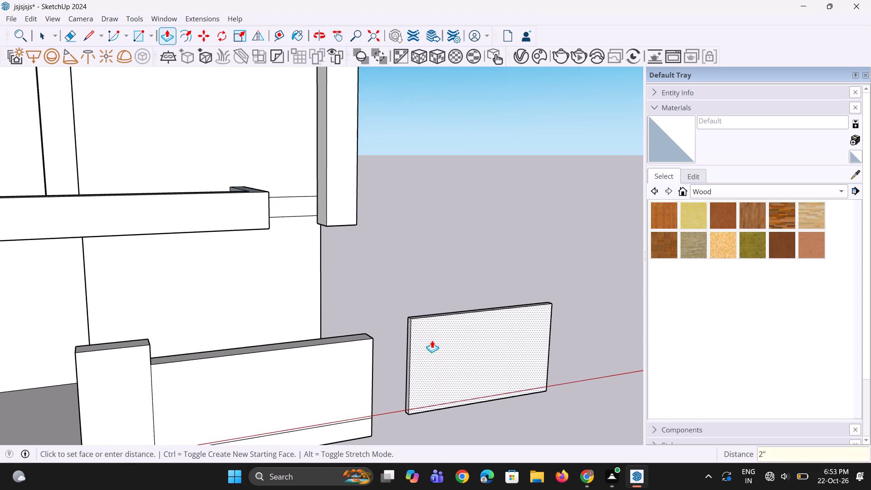
key(Return)
middle_drag(427, 340, 409, 332)
key(space)
key(space)
Offset the gate panel's front face outline inward to form a narrow border frame.
click(423, 347)
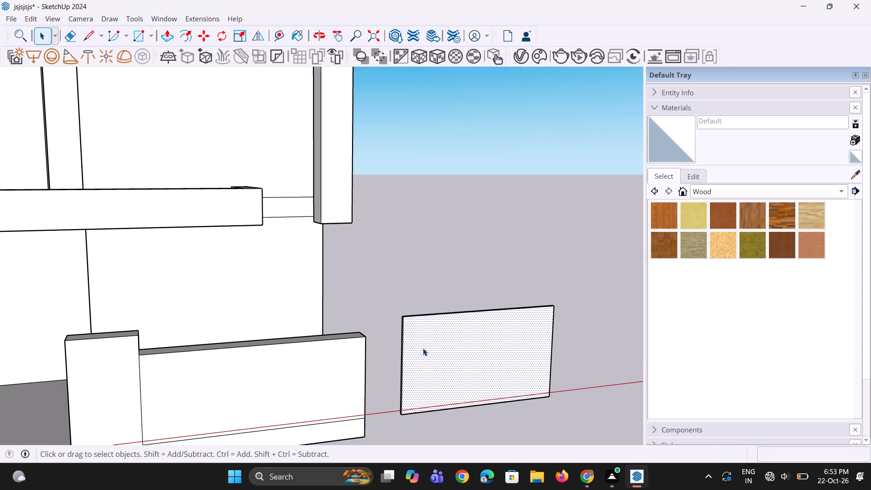
key(f)
click(407, 347)
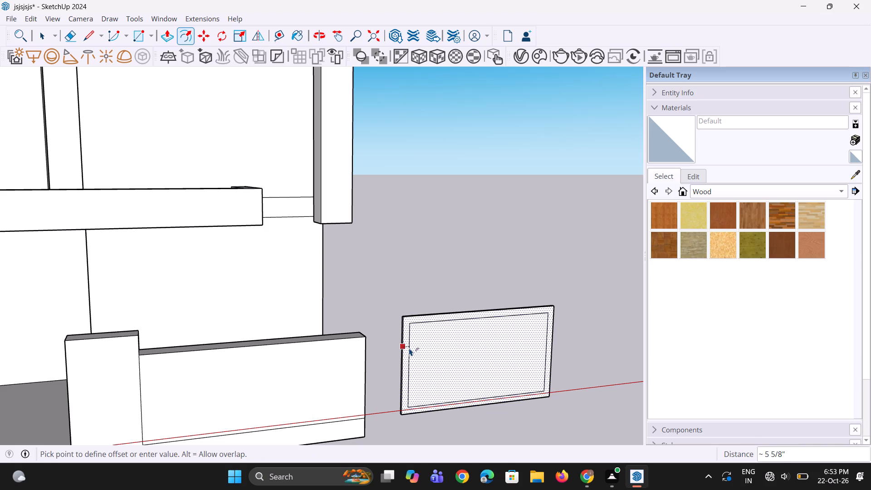
click(407, 348)
middle_drag(450, 356, 423, 336)
key(space)
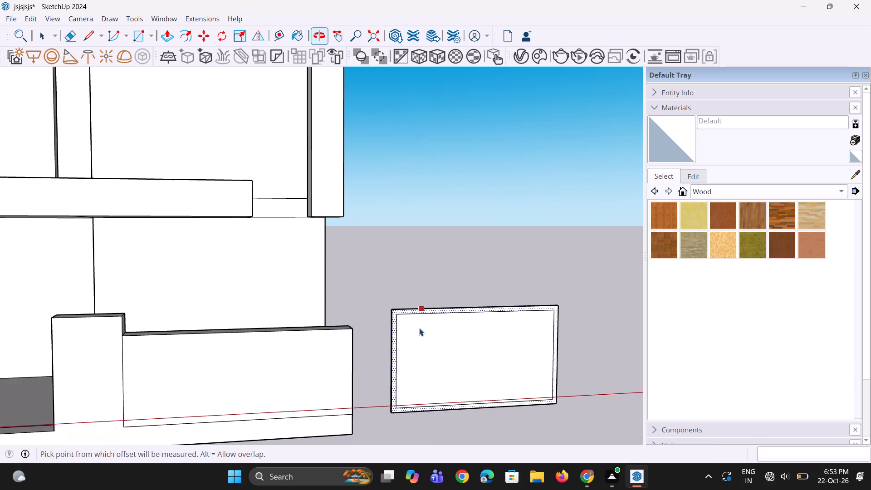
key(space)
click(414, 283)
Copy the inner frame's left vertical edge onto its right edge and divide the distance by 2, placing a centre line.
scroll(411, 348, up, 2)
click(394, 353)
scroll(383, 341, down, 4)
middle_drag(406, 413, 385, 407)
scroll(383, 399, up, 2)
key(m)
ctrl+scroll(383, 395, up, 2)
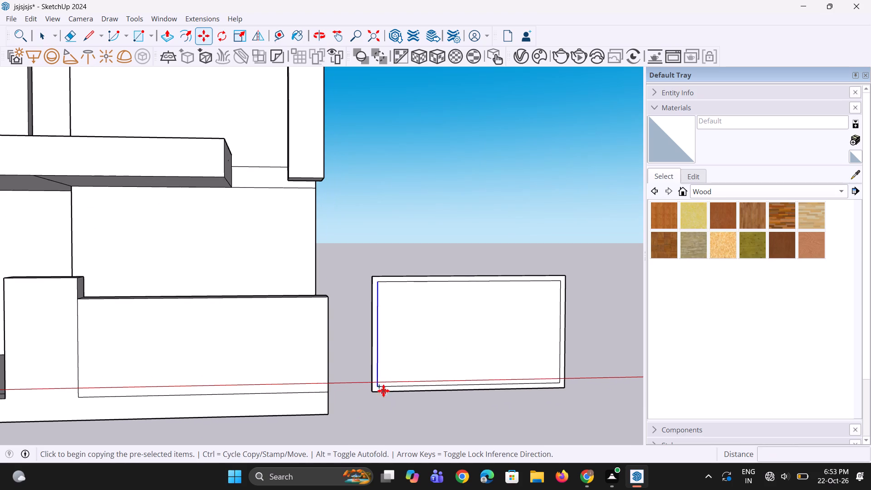
click(383, 386)
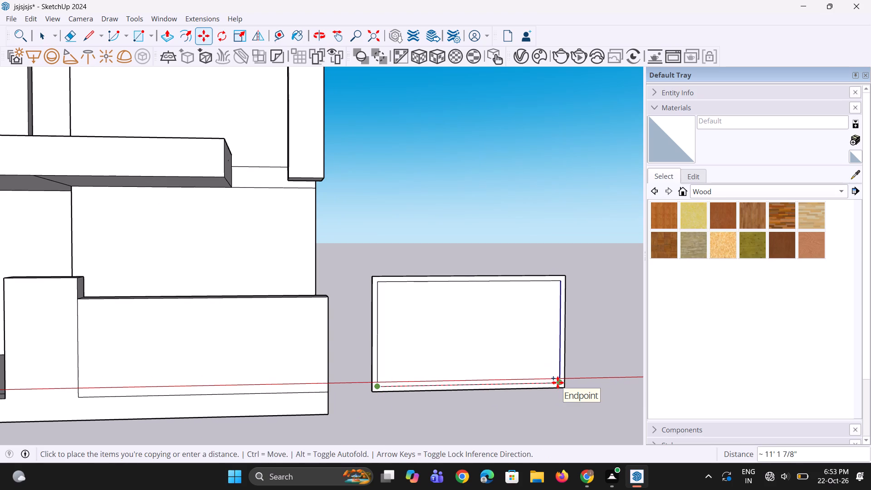
click(558, 382)
text(/2)
key(Return)
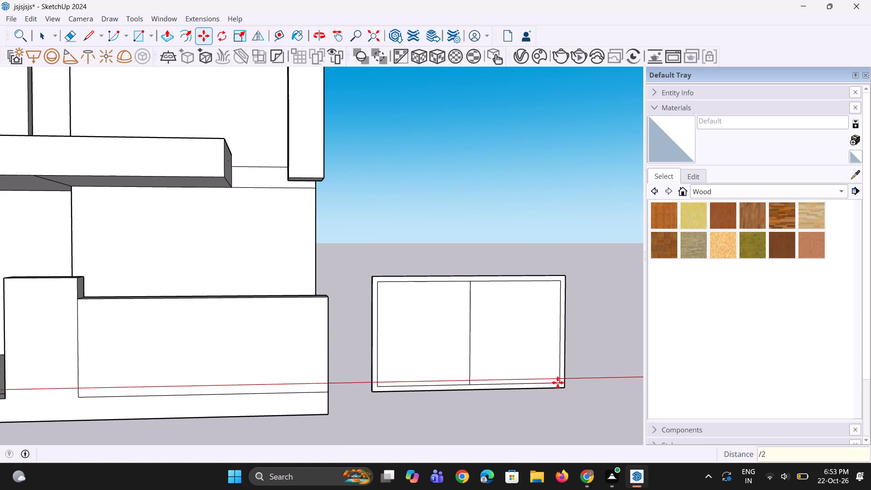
middle_drag(545, 379, 522, 371)
key(space)
key(space)
Copy the gate panel's vertical centre line 1" to the right.
scroll(460, 363, up, 2)
click(471, 368)
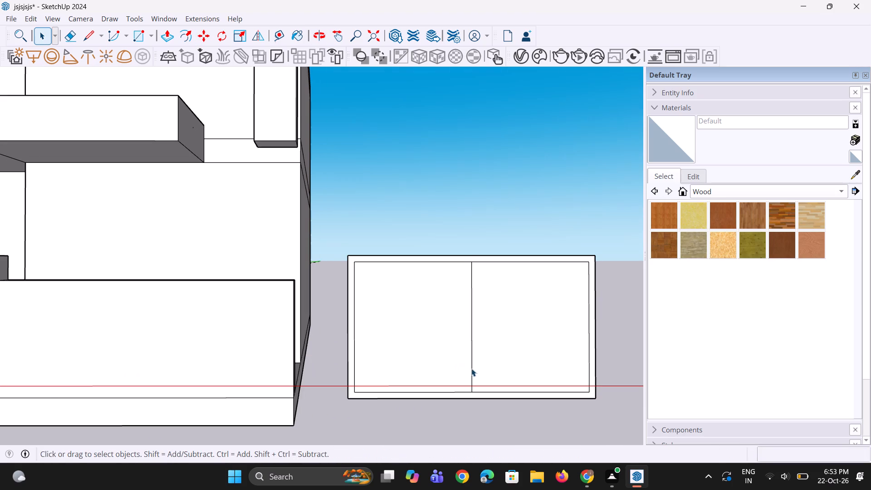
scroll(460, 390, up, 4)
key(m)
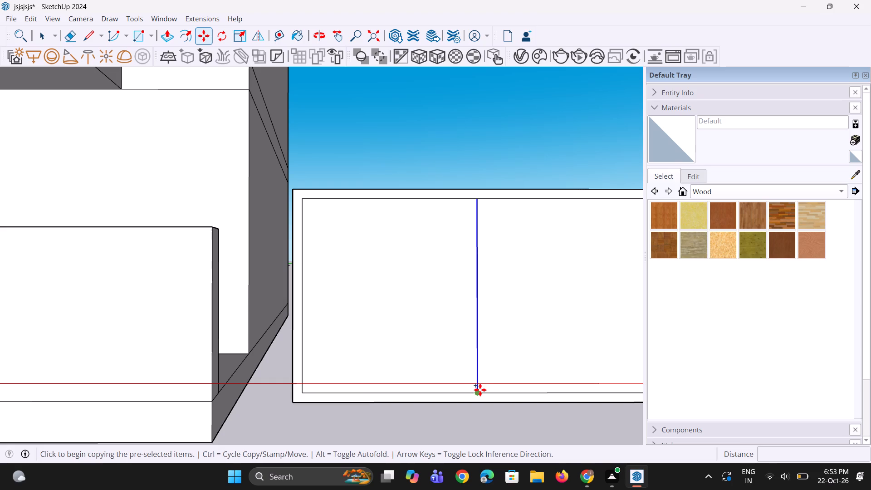
click(479, 391)
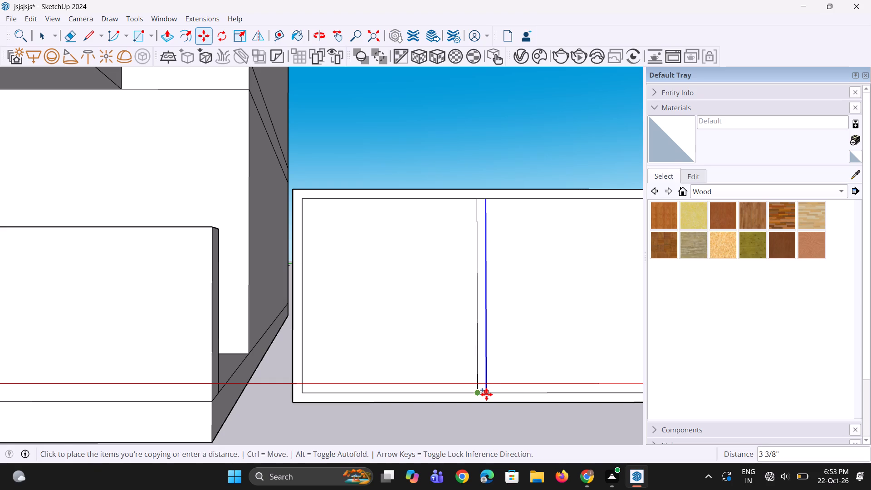
text(1")
key(Return)
scroll(481, 381, up, 3)
key(space)
key(space)
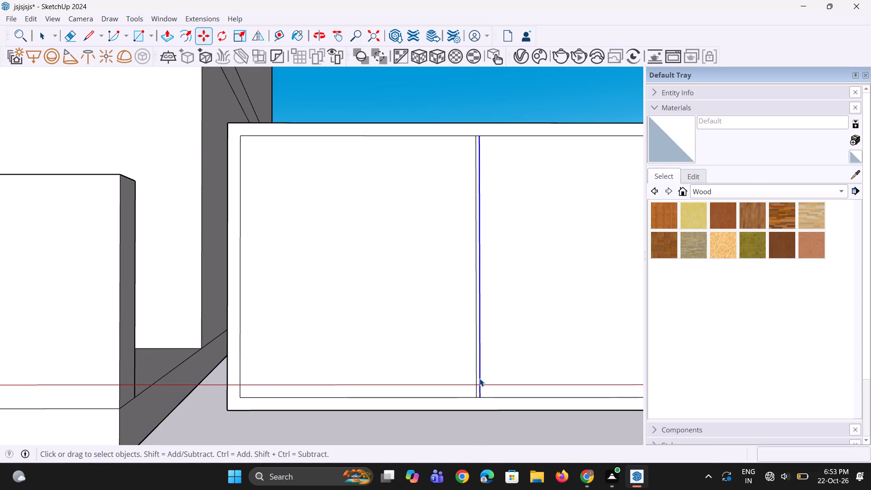
Copy the vertical centre line an equal small distance to the left, making a centre strip in the gate panel.
click(476, 375)
scroll(475, 388, up, 2)
key(m)
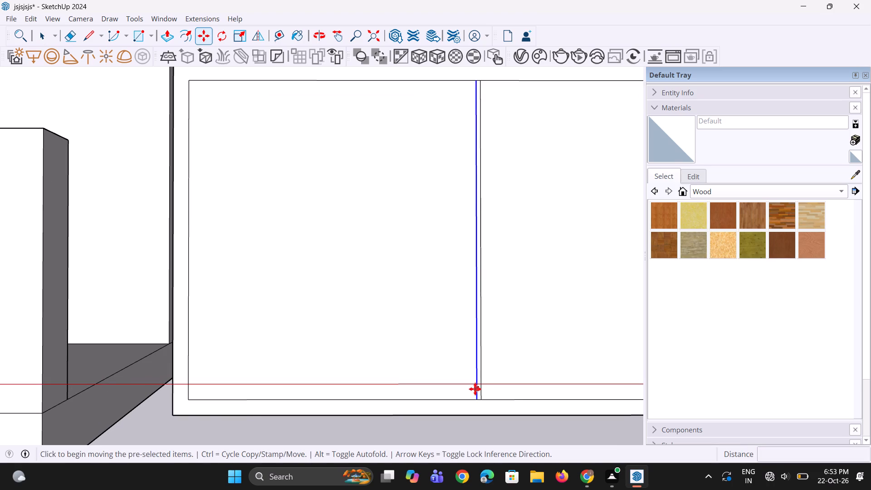
ctrl+scroll(475, 389, up, 1)
click(478, 403)
click(473, 405)
key(space)
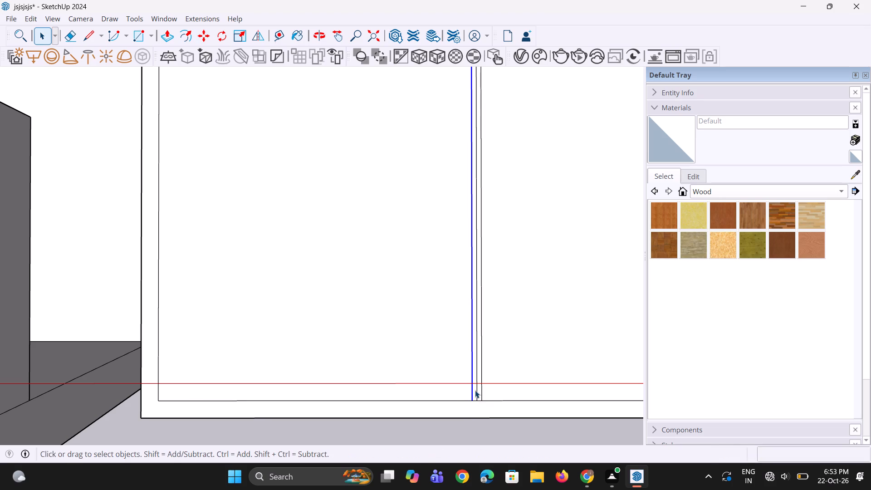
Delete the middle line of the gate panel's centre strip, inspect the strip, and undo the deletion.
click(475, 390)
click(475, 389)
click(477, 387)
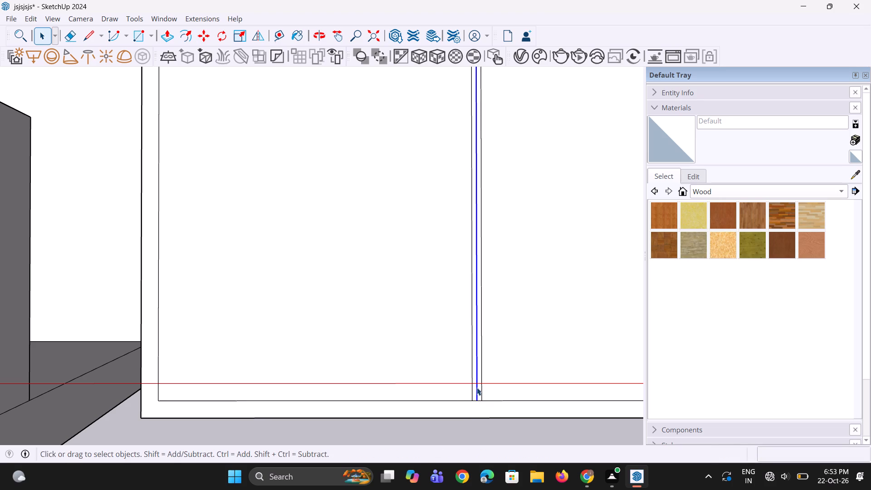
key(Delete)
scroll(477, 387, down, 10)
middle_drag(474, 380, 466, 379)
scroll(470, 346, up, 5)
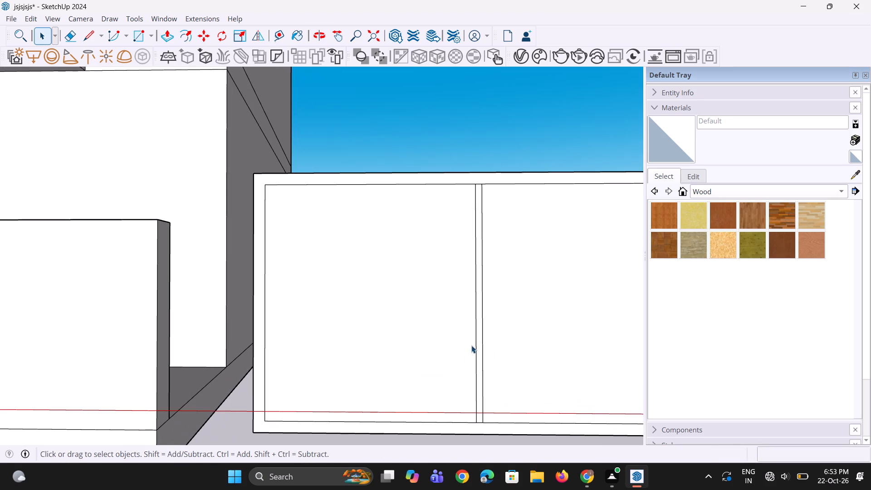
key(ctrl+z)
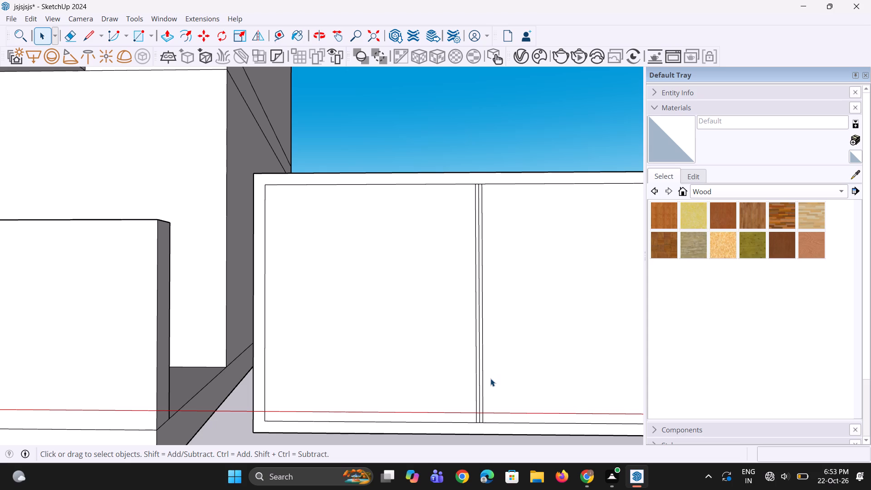
Delete the middle line of the gate panel's centre strip, keeping the two outer lines.
click(480, 380)
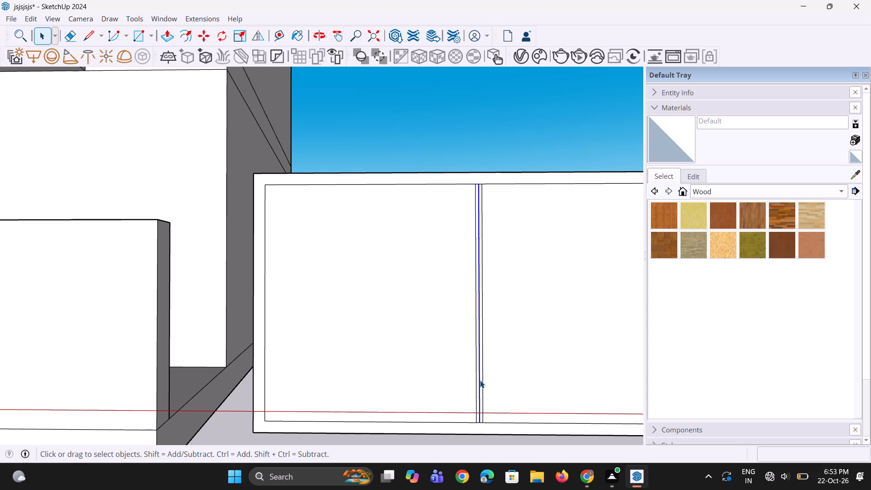
key(Delete)
Move the right line of the gate panel's centre strip slightly to the right, widening the strip.
click(484, 389)
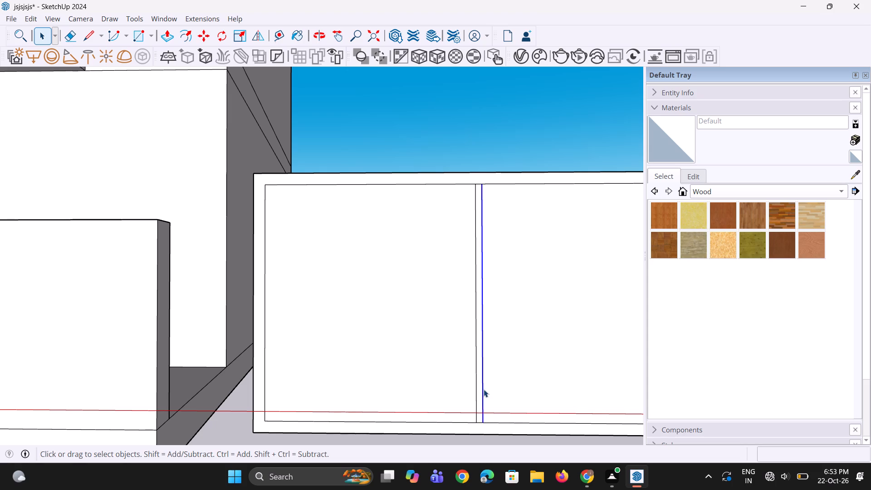
scroll(476, 407, up, 5)
key(m)
scroll(485, 431, up, 3)
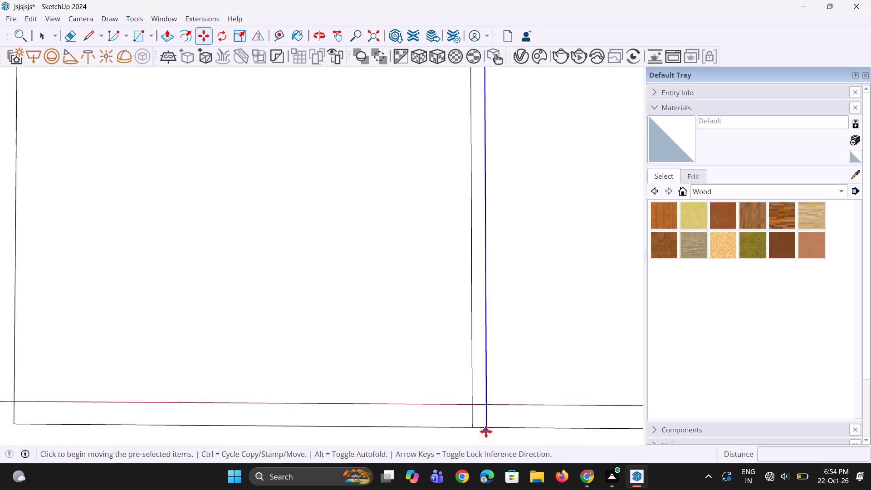
click(486, 430)
click(492, 431)
scroll(499, 406, down, 2)
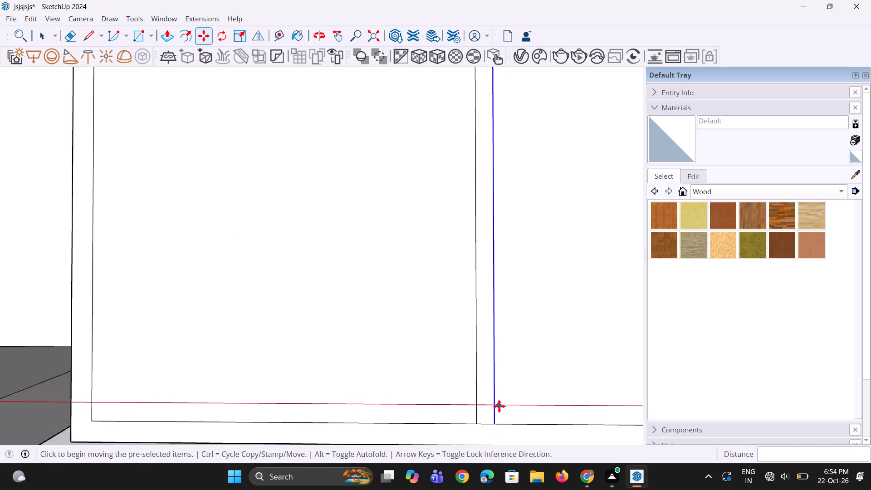
scroll(499, 406, down, 9)
key(space)
key(space)
click(546, 145)
Copy both upper inner frame edges of the gate panel 6' 2 1/4" down to the lower inner edge, dividing the distance into 5 equal intervals.
scroll(405, 329, down, 3)
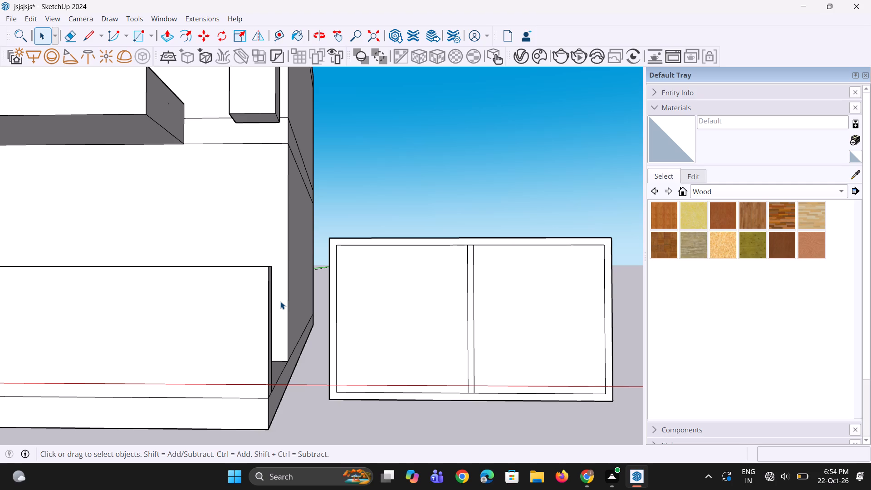
scroll(303, 238, down, 3)
middle_click(323, 260)
scroll(355, 255, up, 2)
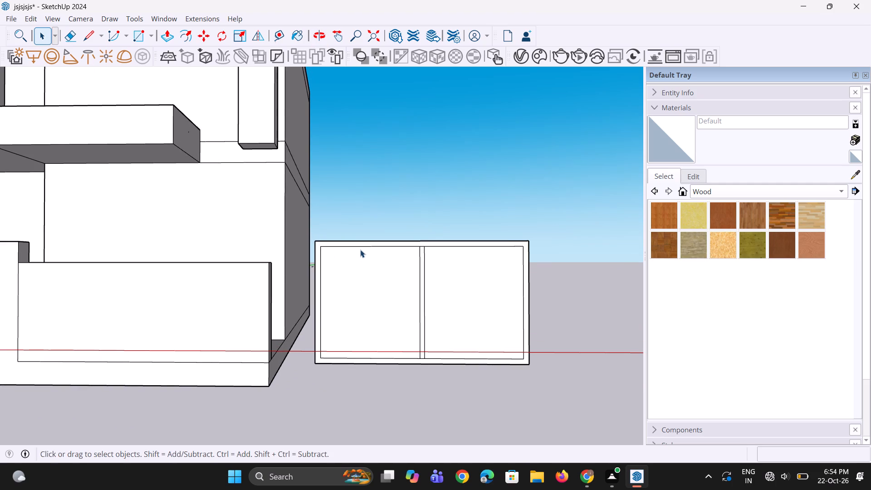
click(364, 246)
scroll(442, 243, up, 3)
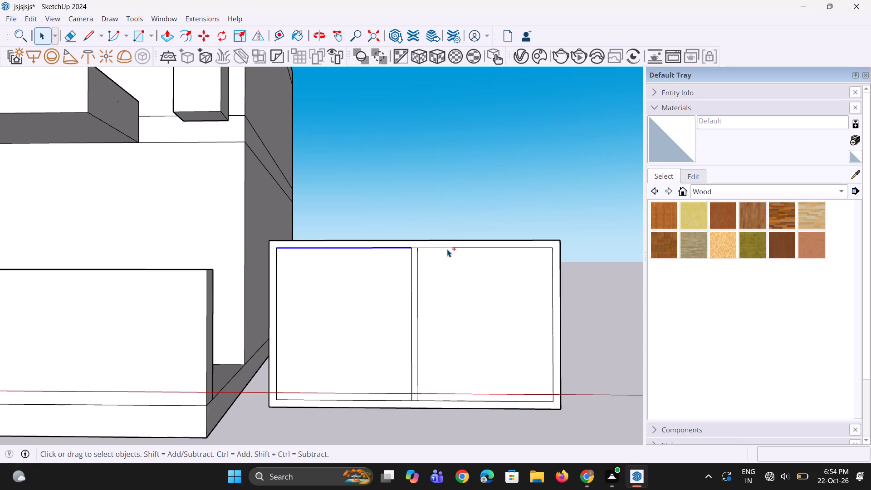
ctrl+click(449, 248)
scroll(401, 267, up, 1)
key(m)
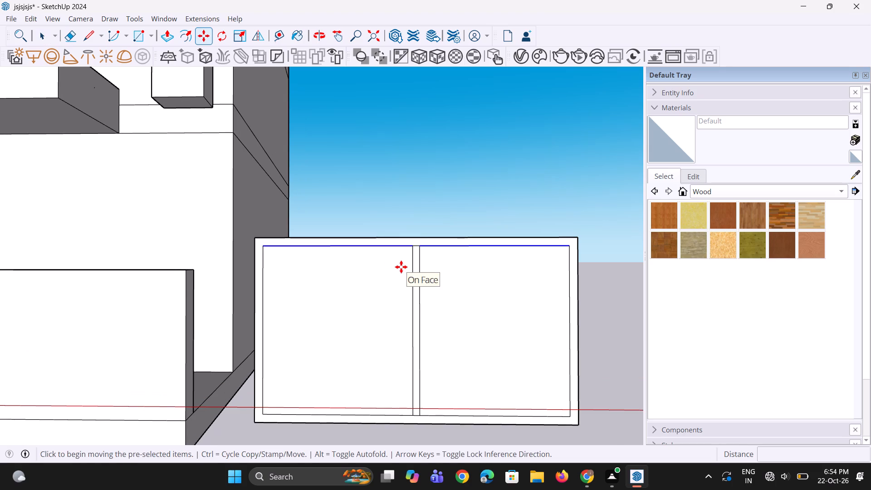
ctrl+scroll(401, 267, up, 2)
click(425, 247)
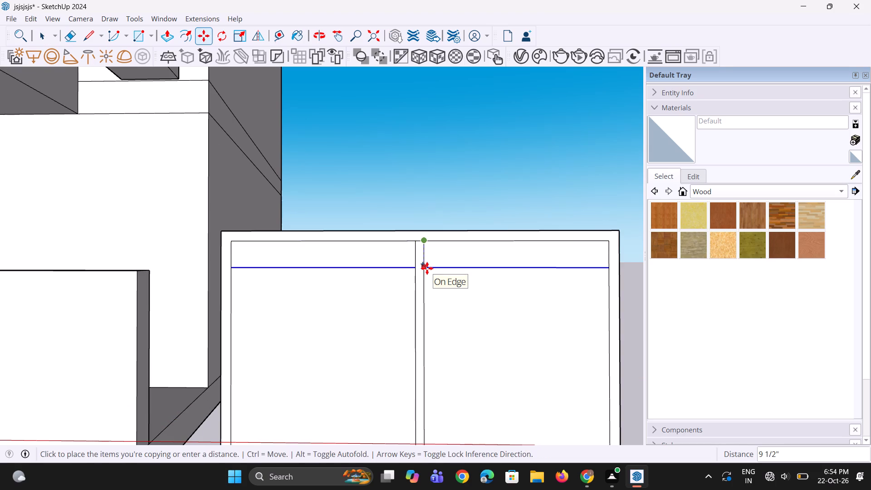
scroll(427, 268, down, 7)
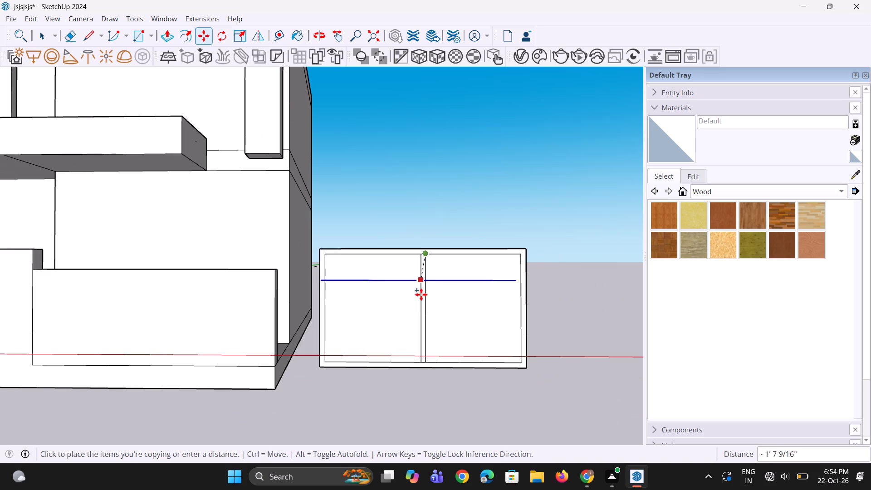
click(430, 360)
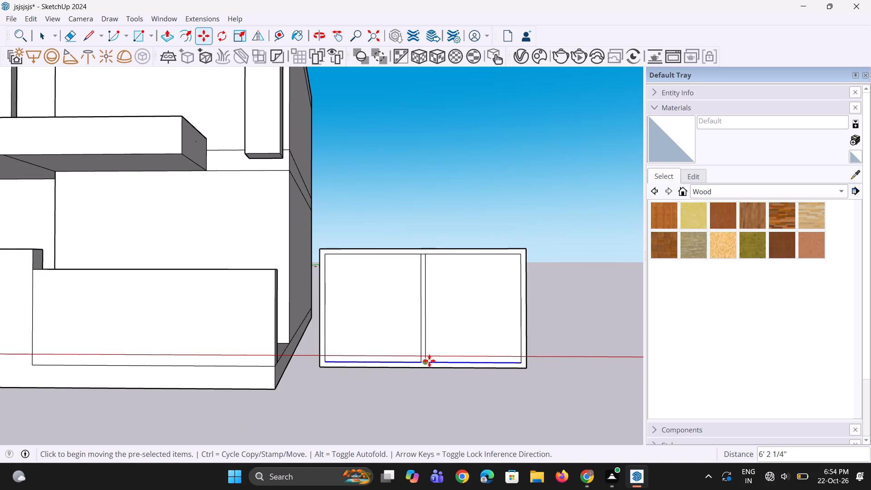
key(slash)
key(5)
key(Return)
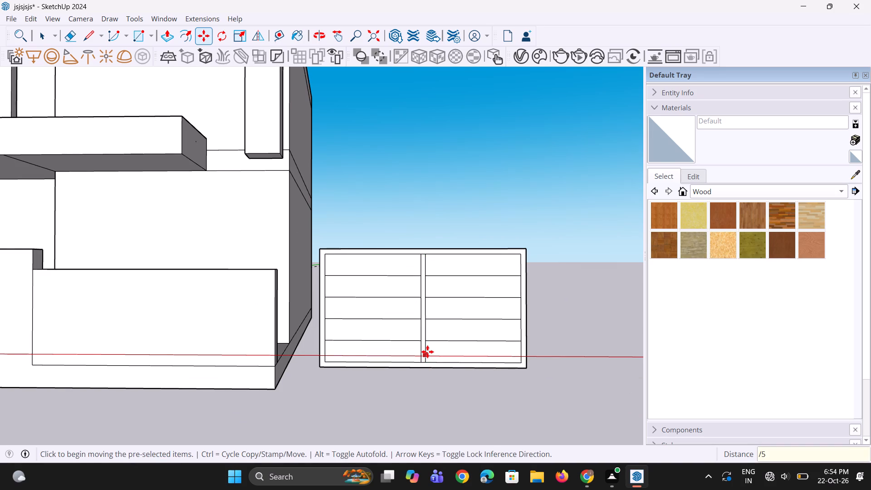
middle_drag(427, 352, 424, 340)
key(space)
key(space)
click(579, 303)
Copy the uppermost pair of horizontal divider lines 1" upward, forming a thin slat across both gate halves.
scroll(445, 269, up, 2)
scroll(391, 270, up, 2)
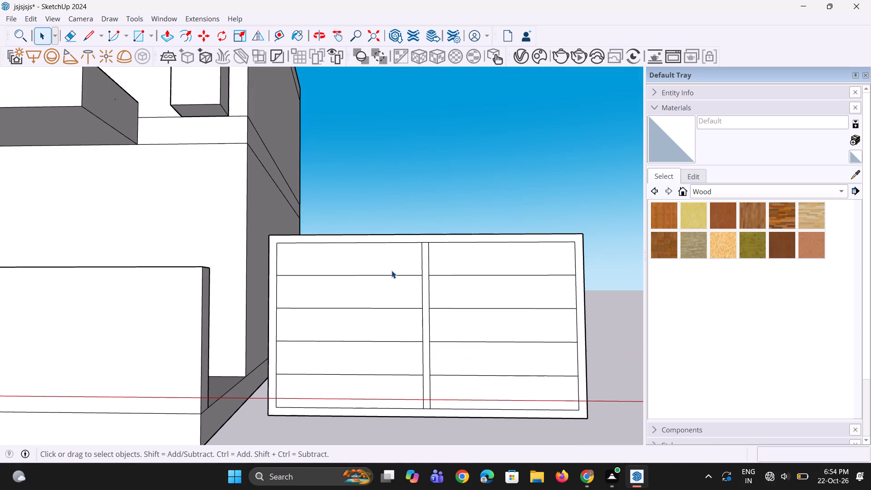
click(391, 276)
scroll(443, 274, up, 2)
ctrl+click(443, 275)
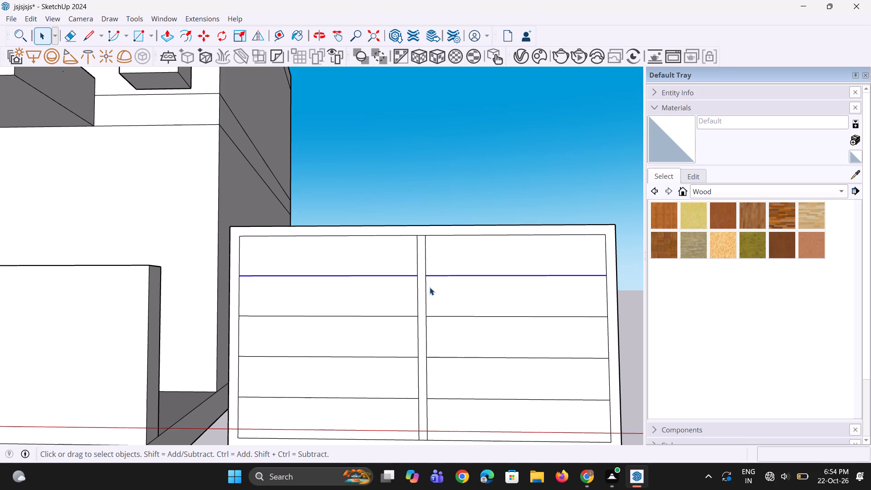
key(m)
ctrl+scroll(430, 287, up, 1)
click(425, 275)
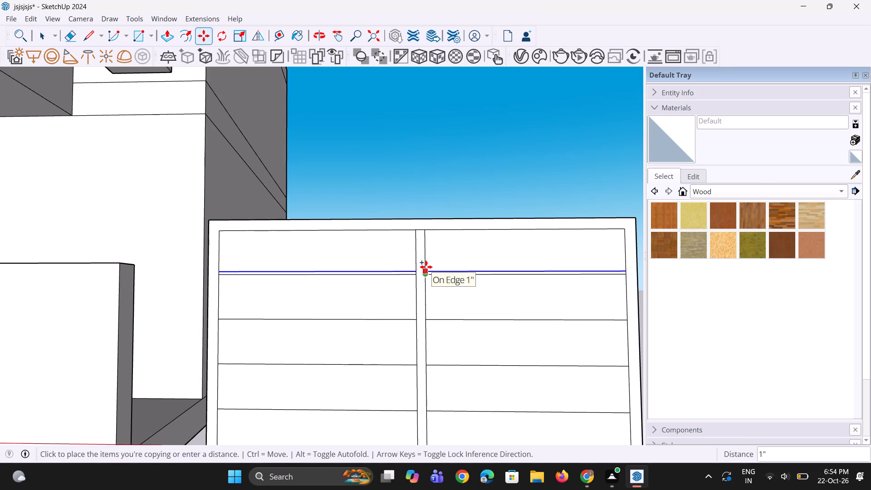
click(426, 267)
key(space)
key(space)
Copy the second pair of horizontal divider lines from the top slightly upward to form another thin slat.
click(441, 318)
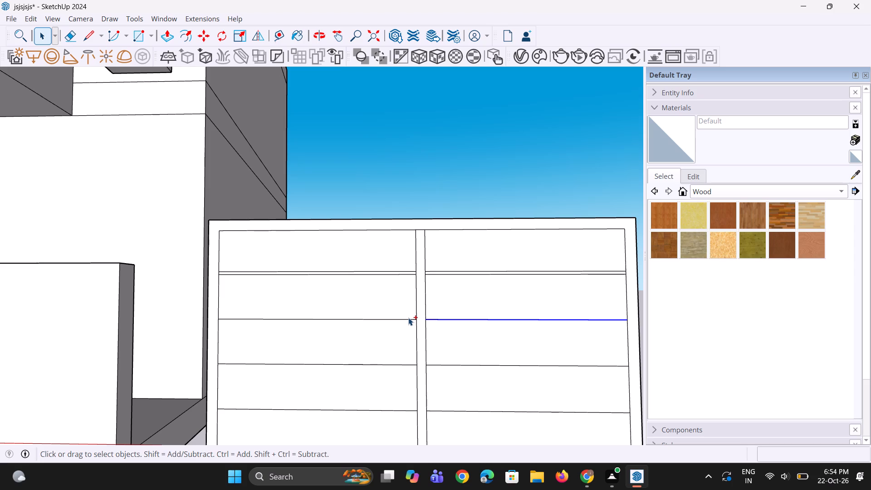
ctrl+click(407, 319)
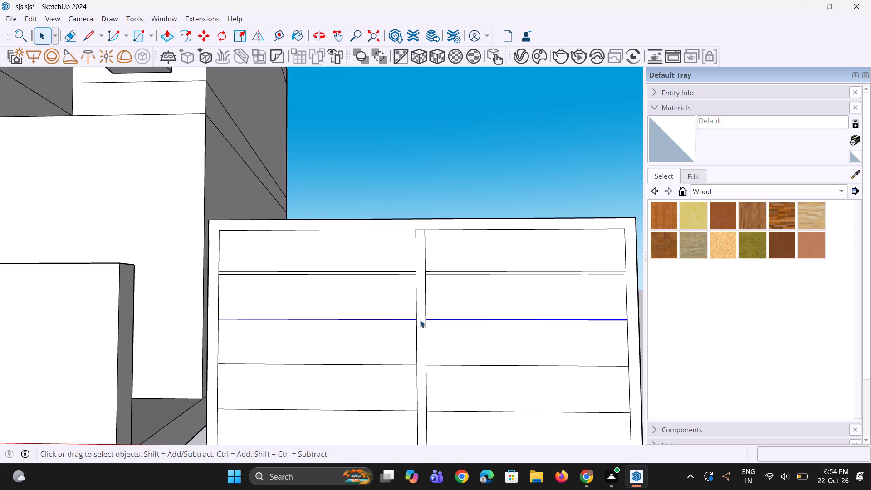
key(m)
scroll(422, 319, up, 2)
click(427, 320)
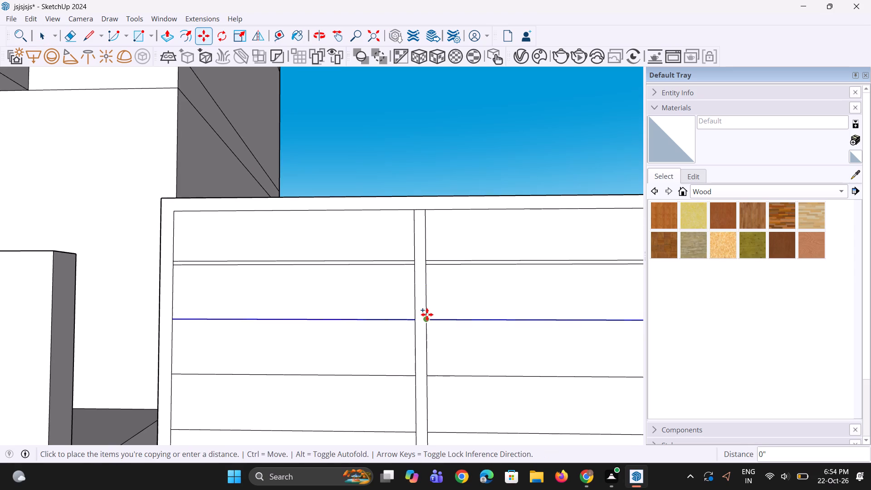
click(427, 311)
key(space)
key(space)
click(446, 164)
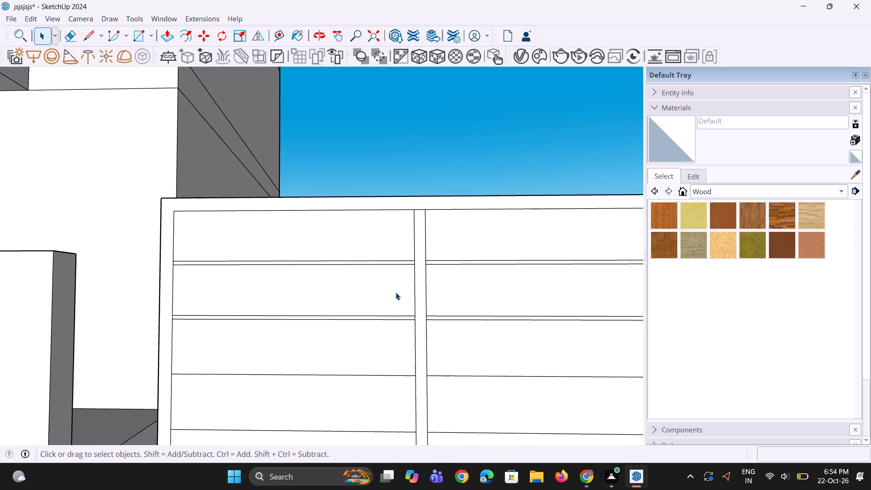
Copy the third pair of horizontal divider lines from the top slightly upward to form a matching thin slat.
scroll(394, 294, down, 8)
scroll(413, 387, up, 2)
scroll(428, 301, up, 3)
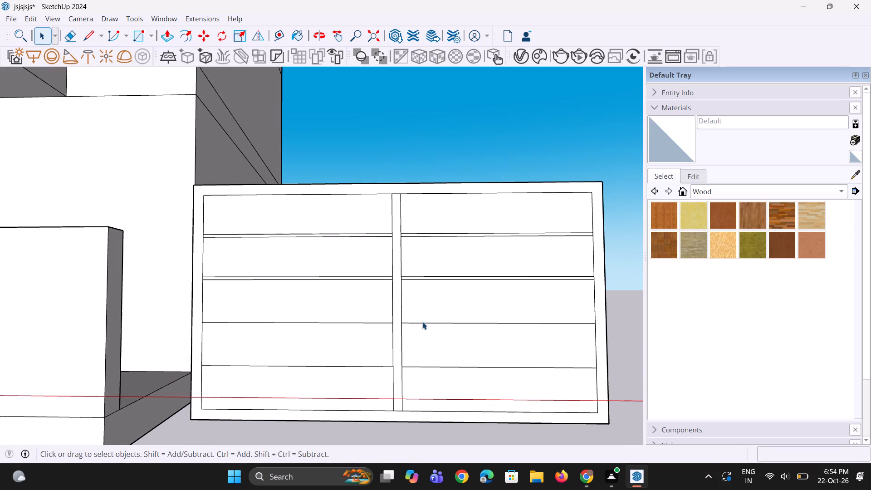
click(423, 323)
scroll(366, 321, up, 1)
ctrl+click(368, 323)
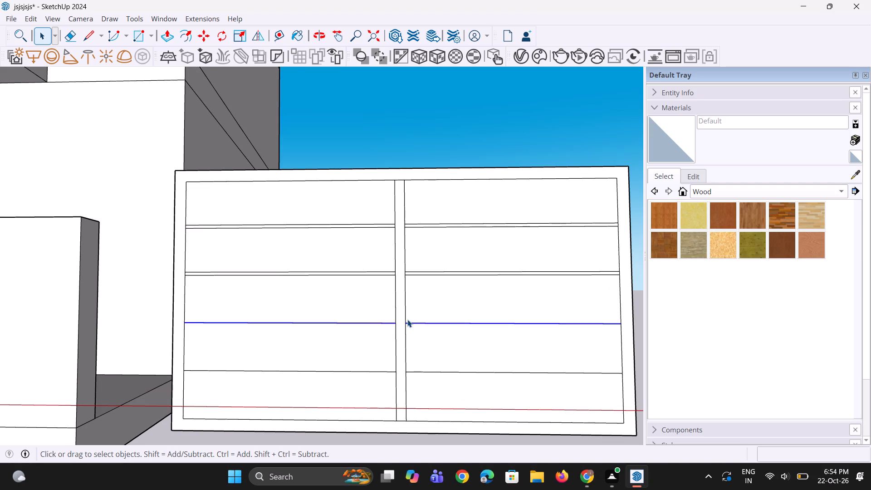
scroll(409, 318, up, 2)
key(m)
ctrl+scroll(409, 318, up, 1)
click(404, 327)
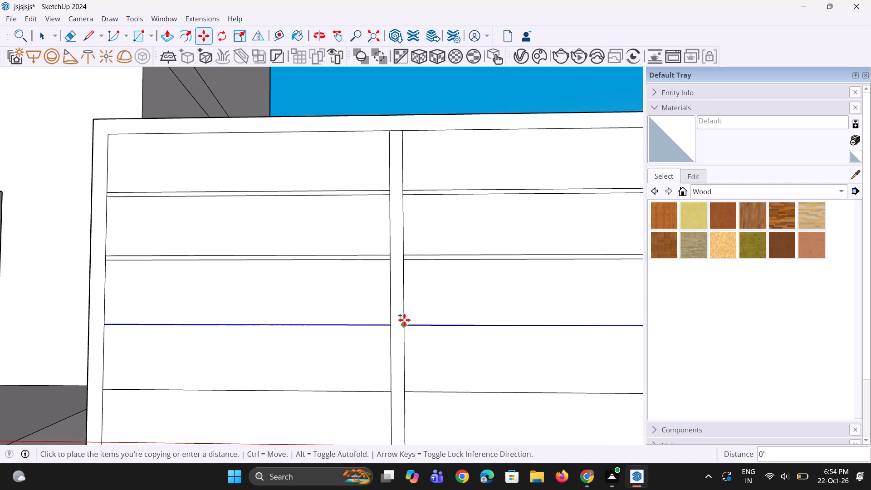
click(405, 317)
key(space)
key(space)
Copy the lowest pair of horizontal divider lines slightly downward to form the fourth thin slat.
scroll(376, 243, down, 7)
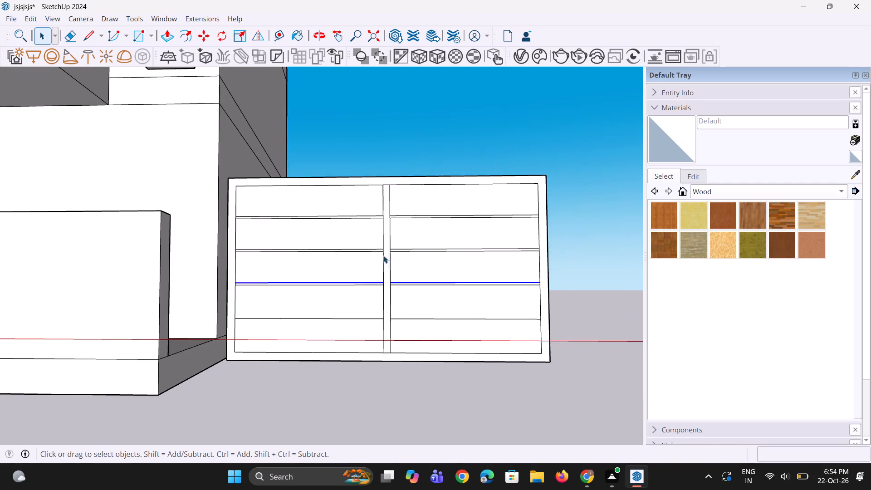
scroll(401, 310, up, 1)
click(399, 321)
scroll(360, 319, up, 2)
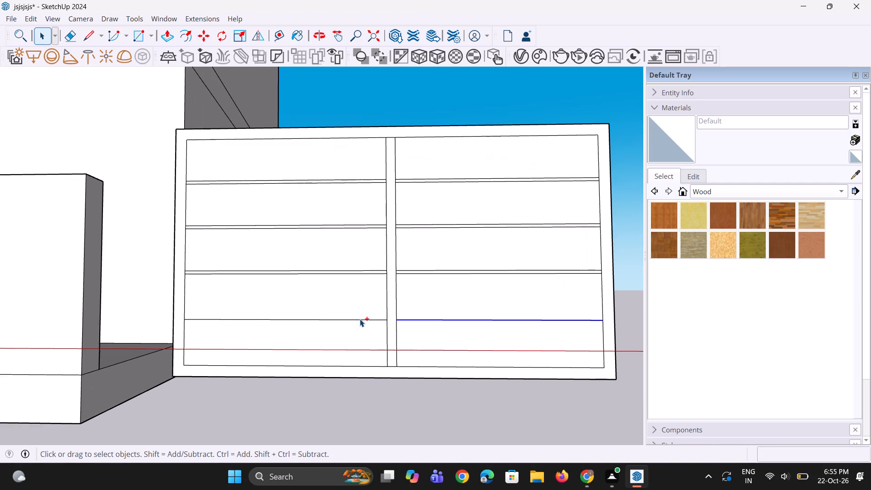
ctrl+click(360, 320)
scroll(390, 318, up, 1)
key(m)
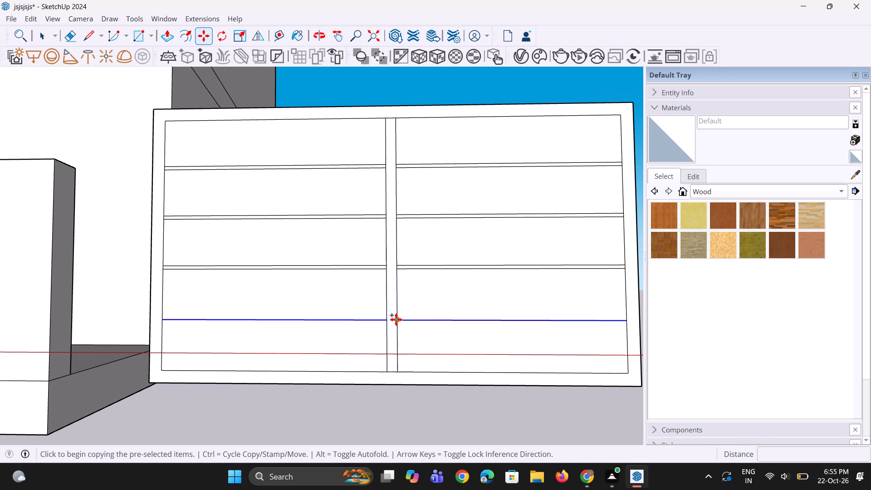
click(397, 321)
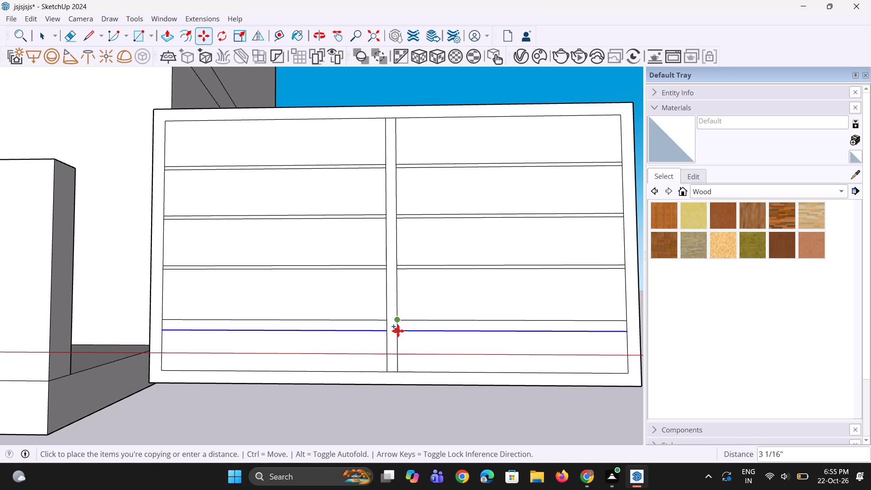
click(398, 329)
key(space)
key(space)
click(438, 93)
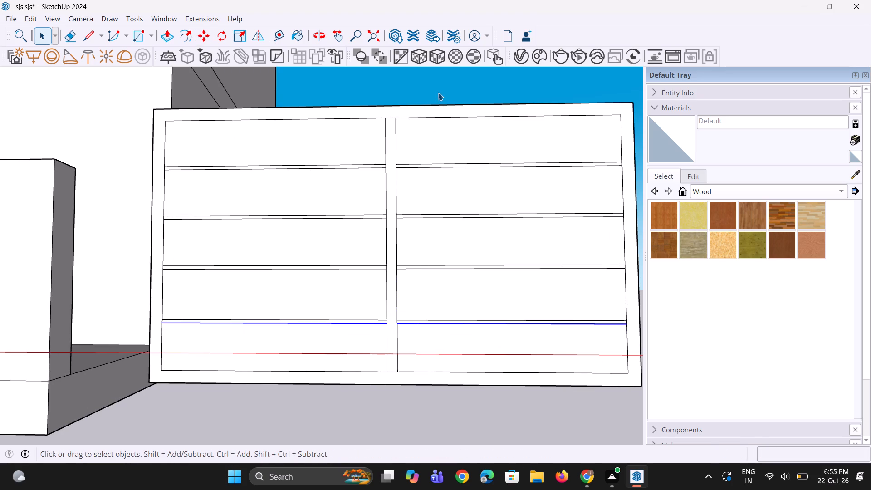
Save the model with the slatted gate panel.
scroll(422, 240, down, 4)
key(ctrl+s)
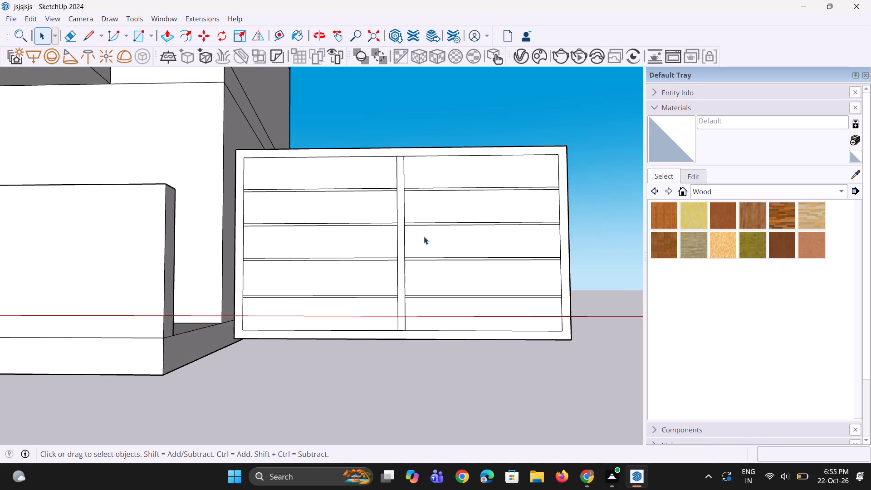
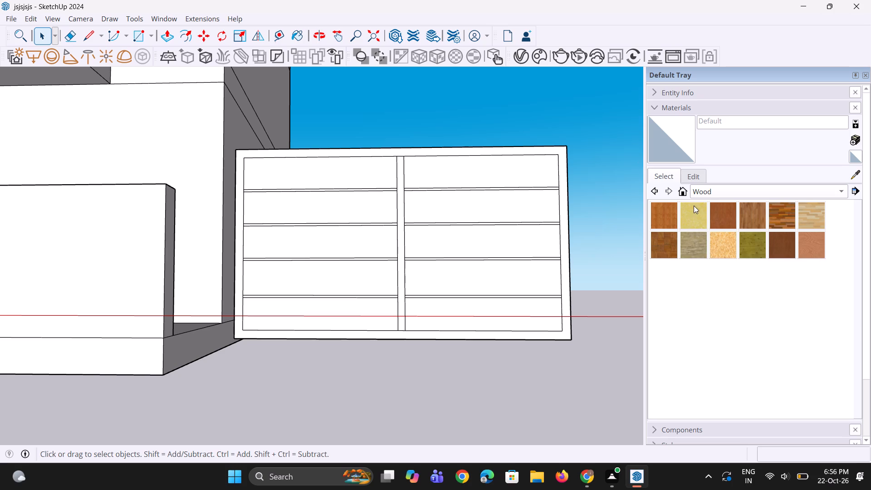
Draw a tall rectangle about 10 5/8" by 3' 7" on the right gate leaf, spanning from the top slat to the lowest slat.
scroll(441, 215, up, 3)
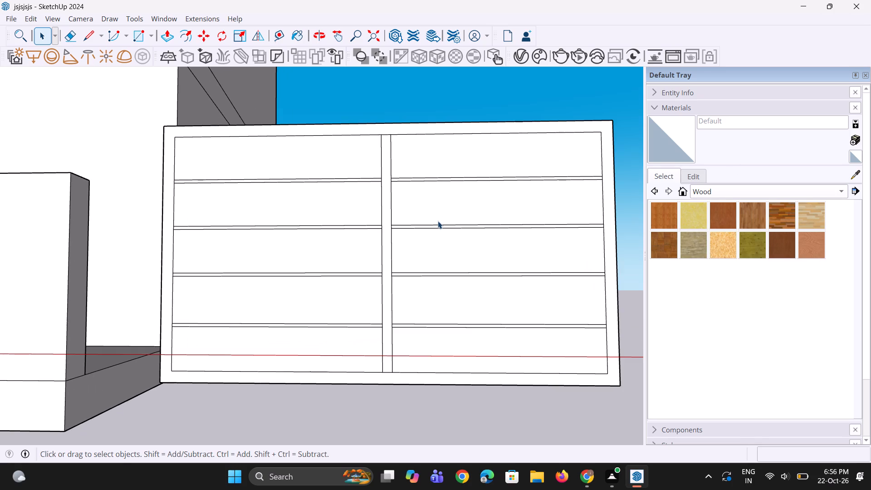
key(r)
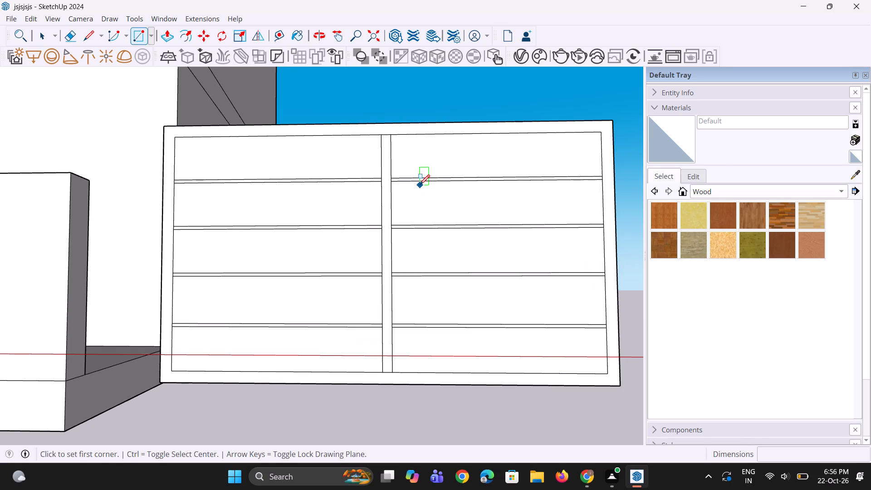
click(414, 181)
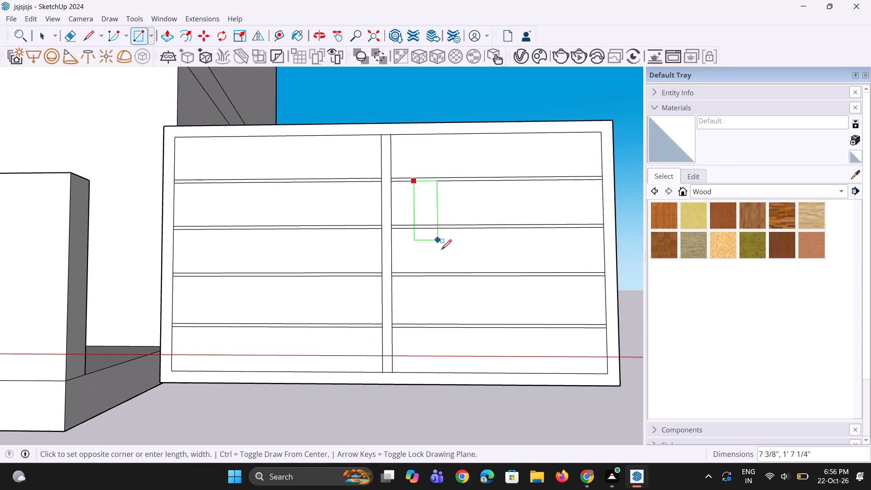
click(451, 323)
middle_drag(446, 300, 472, 319)
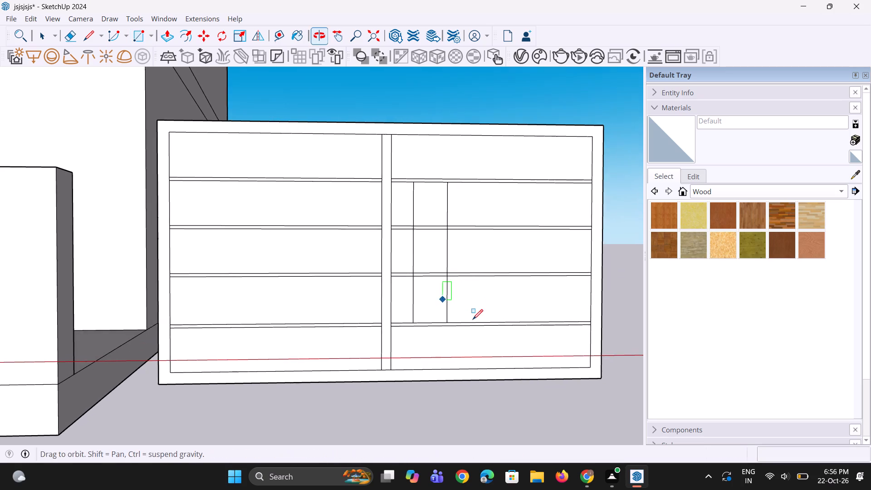
Copy the faces of the tall rectangle about 2' 2" horizontally across the centre post onto the left gate leaf.
key(space)
key(space)
click(445, 306)
scroll(426, 270, up, 2)
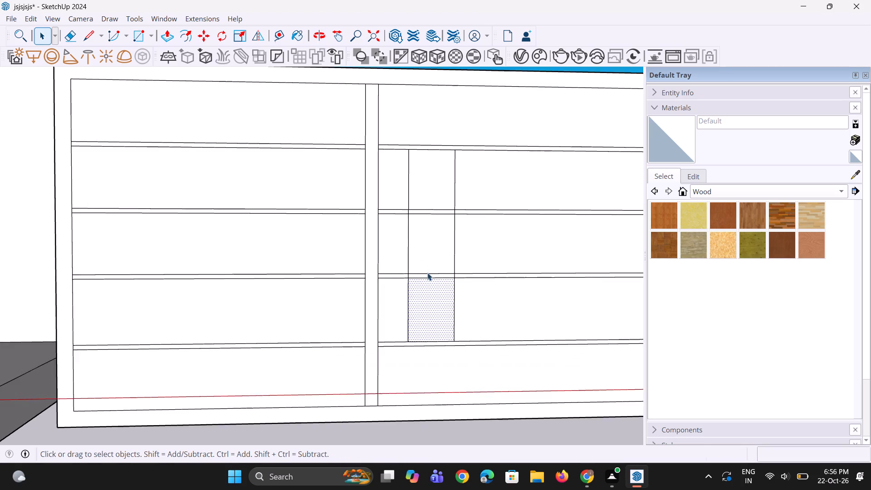
scroll(427, 273, up, 3)
ctrl+click(427, 274)
ctrl+scroll(427, 265, up, 3)
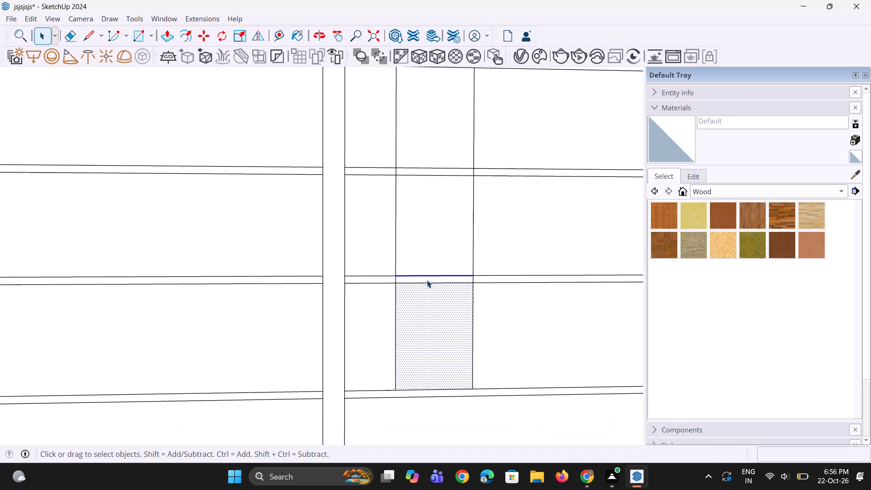
click(427, 280)
scroll(427, 282, up, 3)
ctrl+click(425, 309)
ctrl+click(426, 235)
scroll(412, 302, down, 5)
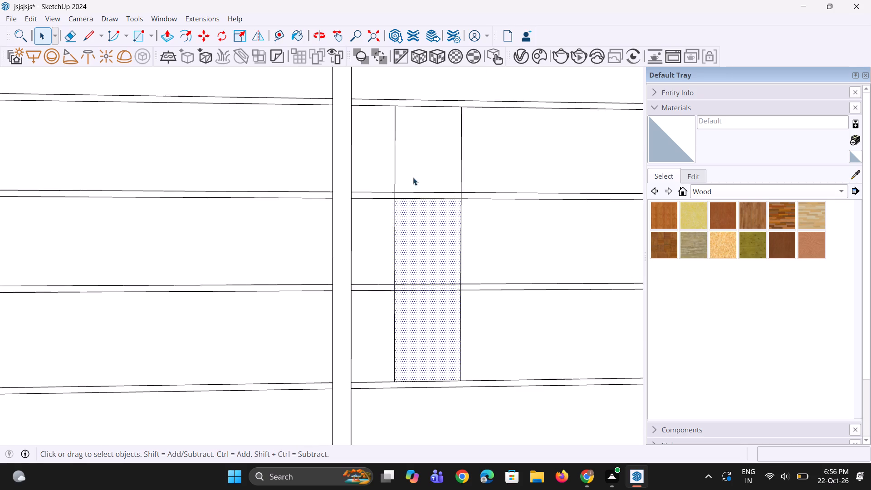
scroll(413, 176, up, 4)
click(420, 156)
ctrl+click(413, 211)
ctrl+click(416, 263)
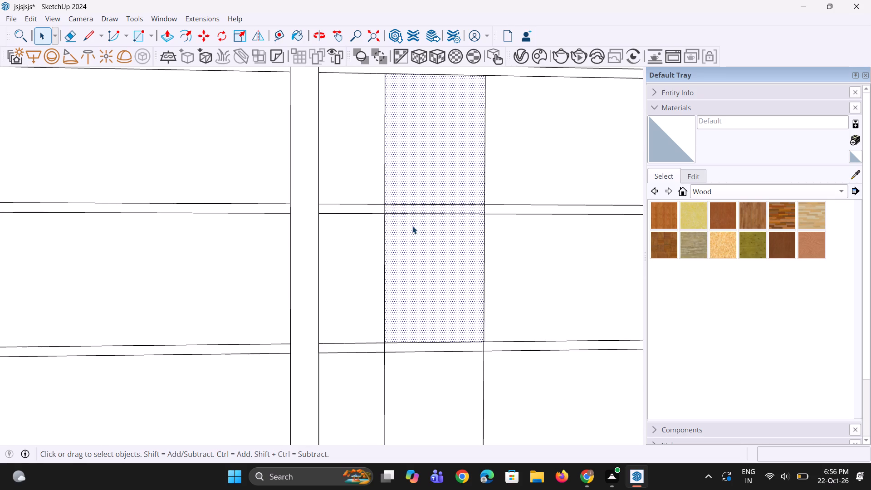
scroll(411, 217, down, 4)
scroll(436, 330, up, 6)
ctrl+scroll(438, 294, up, 2)
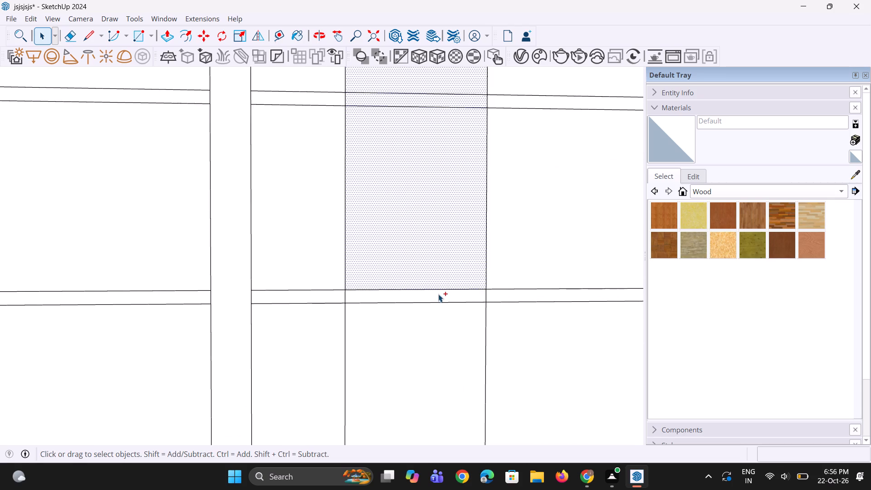
ctrl+click(439, 296)
ctrl+click(436, 332)
scroll(435, 298, down, 11)
scroll(453, 382, up, 3)
key(m)
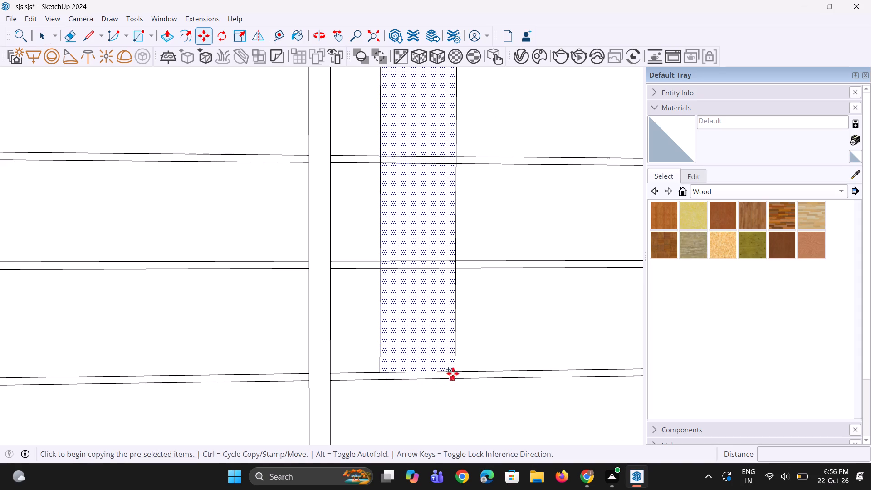
click(454, 371)
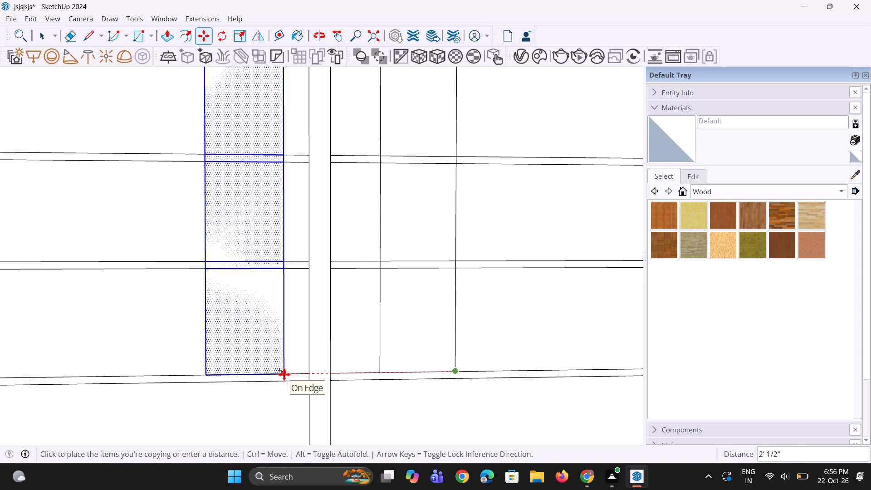
click(274, 374)
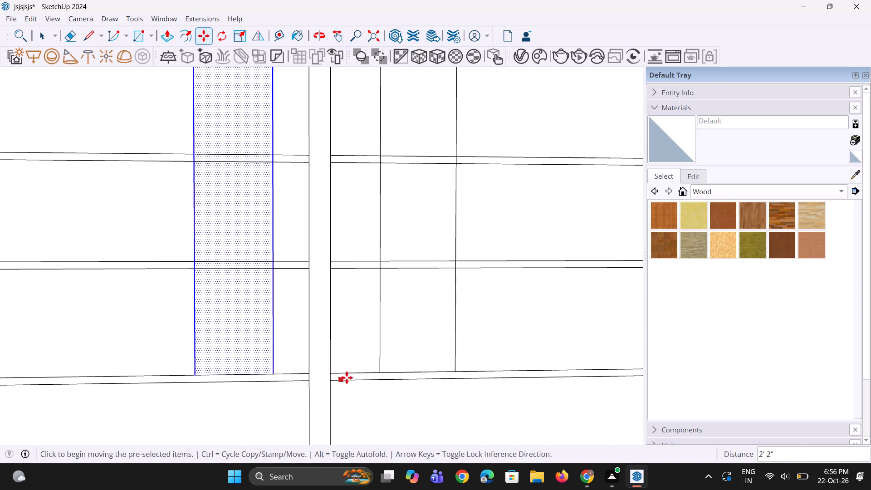
Move the copied vertical strip on the left gate leaf 1" farther from the centre post.
scroll(347, 377, down, 6)
middle_drag(341, 372, 324, 363)
scroll(311, 382, up, 1)
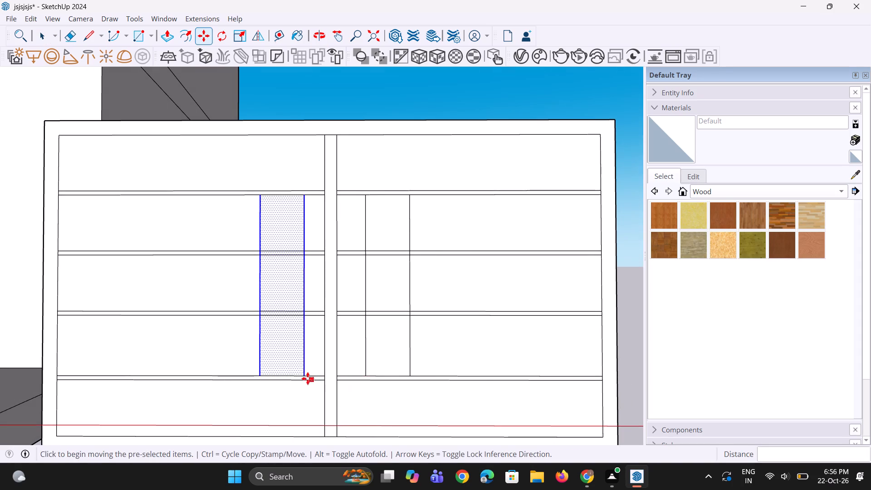
click(307, 376)
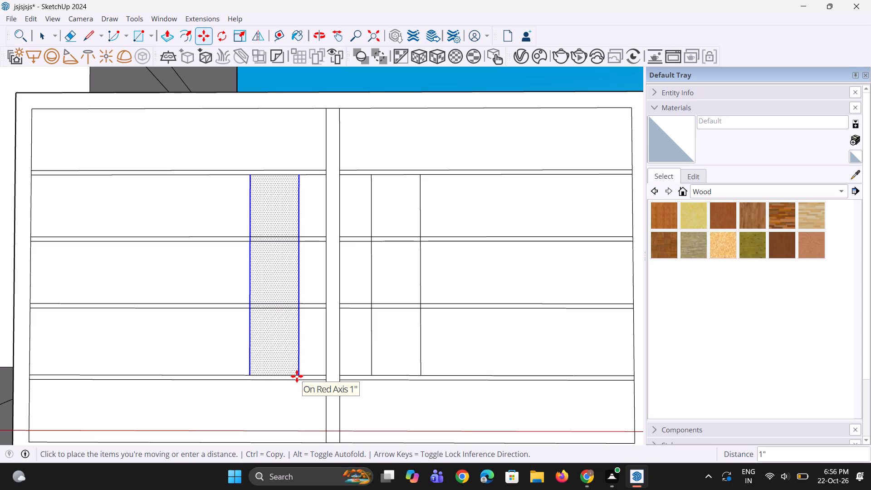
click(297, 376)
key(space)
key(space)
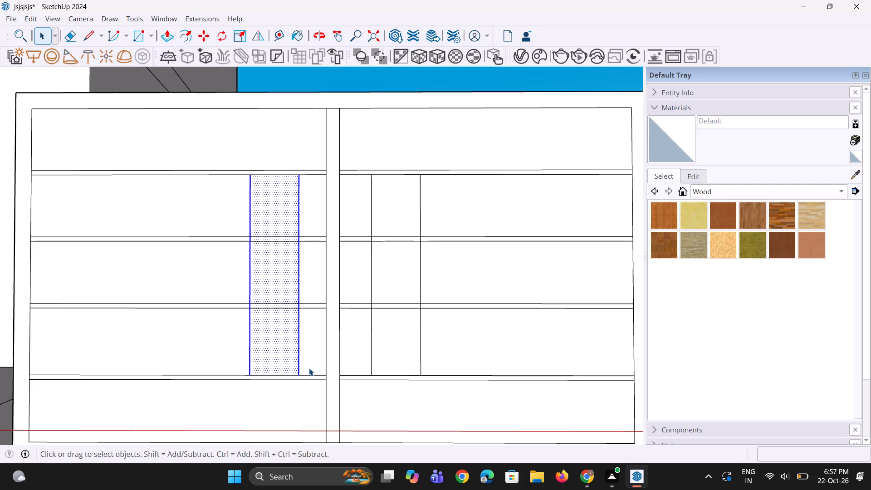
key(space)
key(space)
Draw a horizontal line about 2" long between the centre post and the right leaf's vertical strip, in the bay below the top slat.
scroll(239, 416, down, 1)
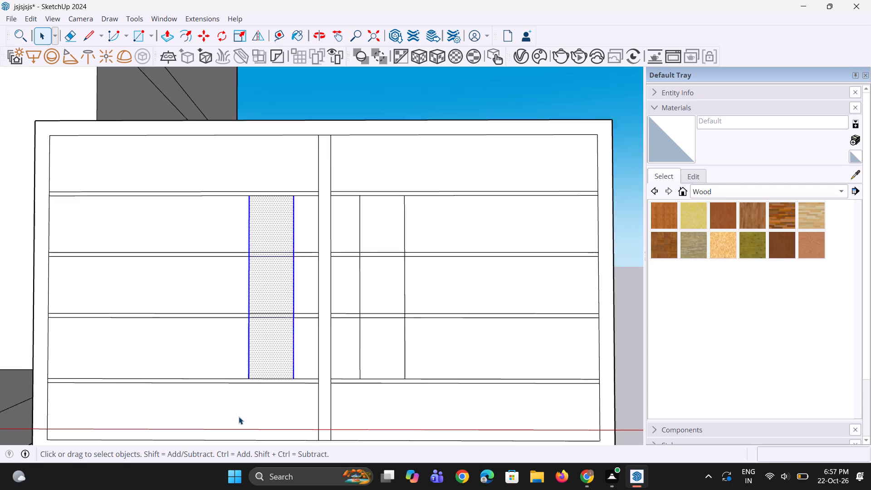
scroll(239, 416, down, 3)
middle_drag(242, 415, 233, 401)
click(406, 149)
middle_drag(382, 216, 350, 282)
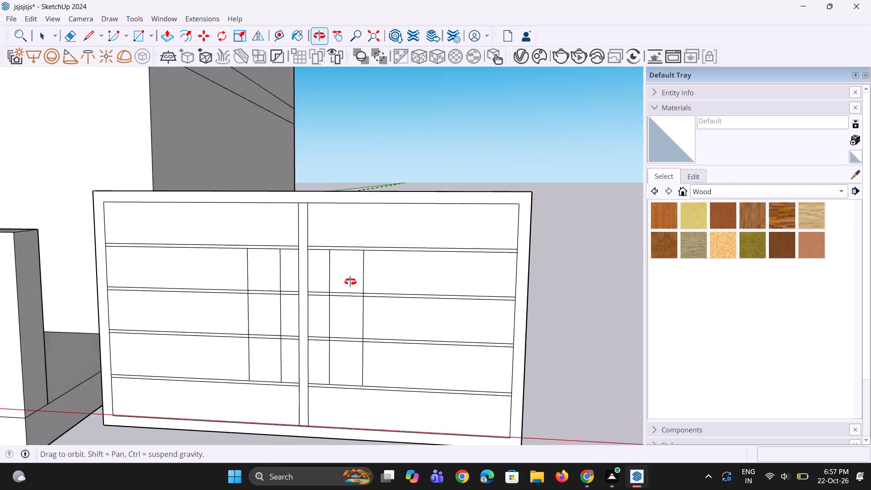
middle_drag(350, 282, 339, 299)
scroll(339, 309, up, 2)
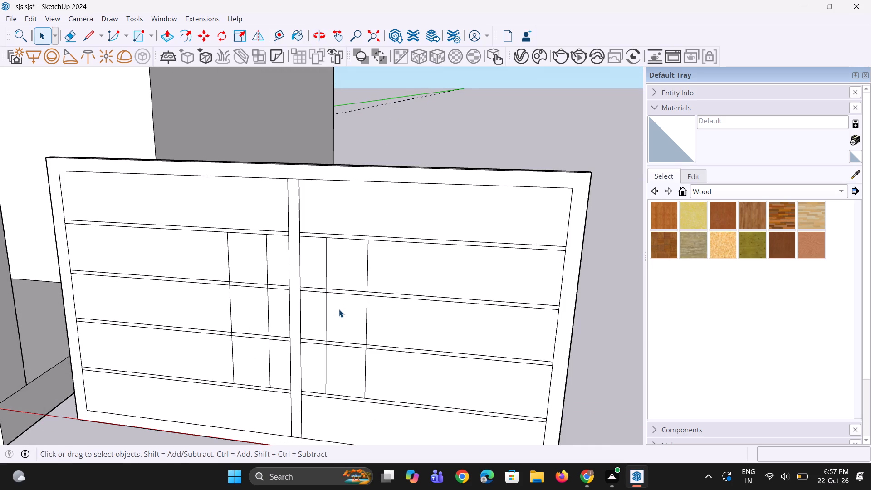
middle_drag(339, 309, 329, 311)
scroll(333, 308, up, 4)
middle_drag(317, 317, 376, 299)
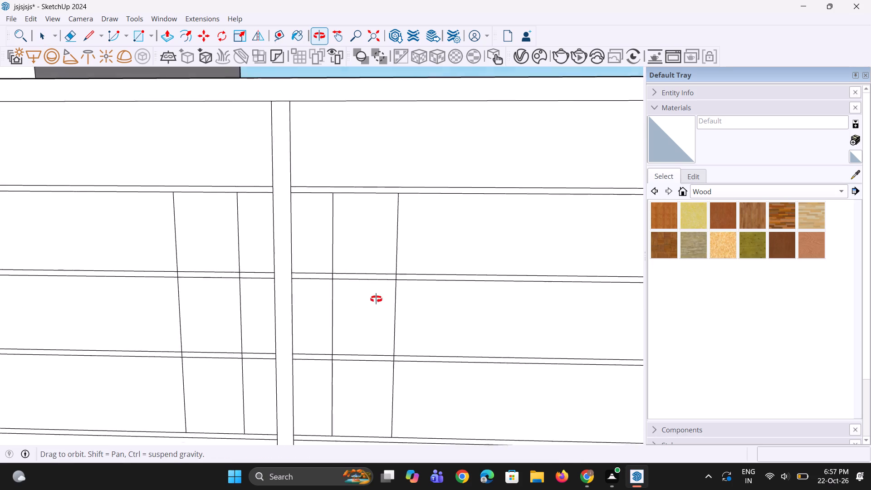
middle_drag(376, 299, 401, 287)
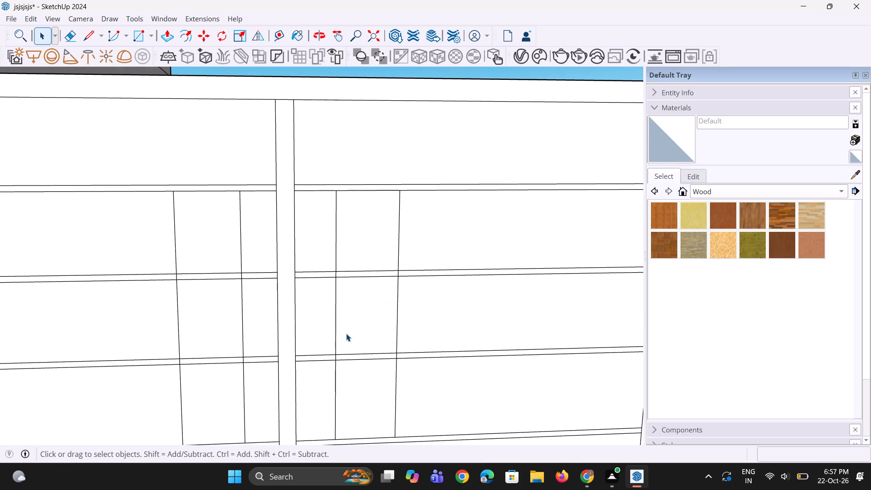
key(l)
scroll(344, 323, up, 3)
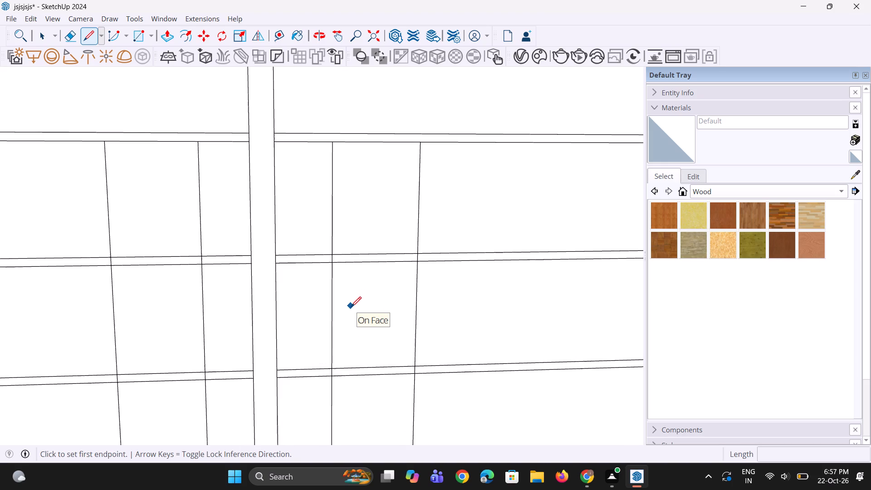
scroll(351, 308, down, 4)
scroll(381, 294, up, 2)
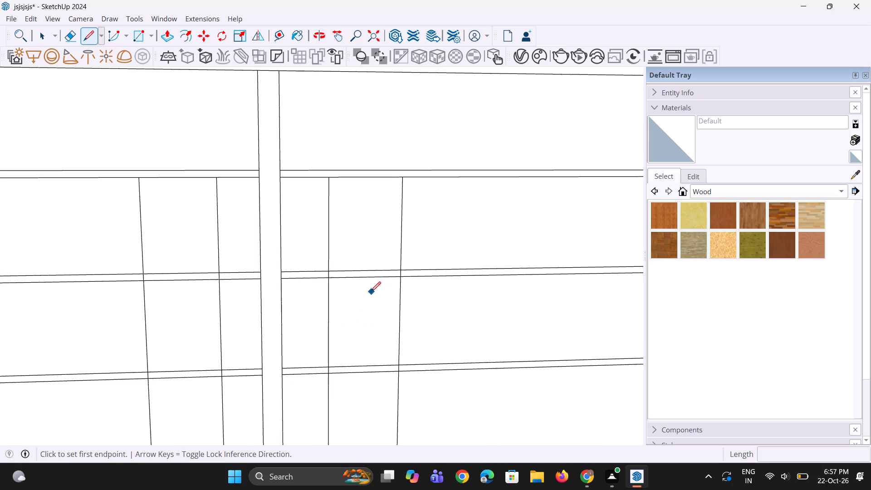
scroll(371, 292, up, 1)
middle_drag(371, 292, 544, 275)
scroll(355, 253, up, 2)
scroll(308, 248, up, 1)
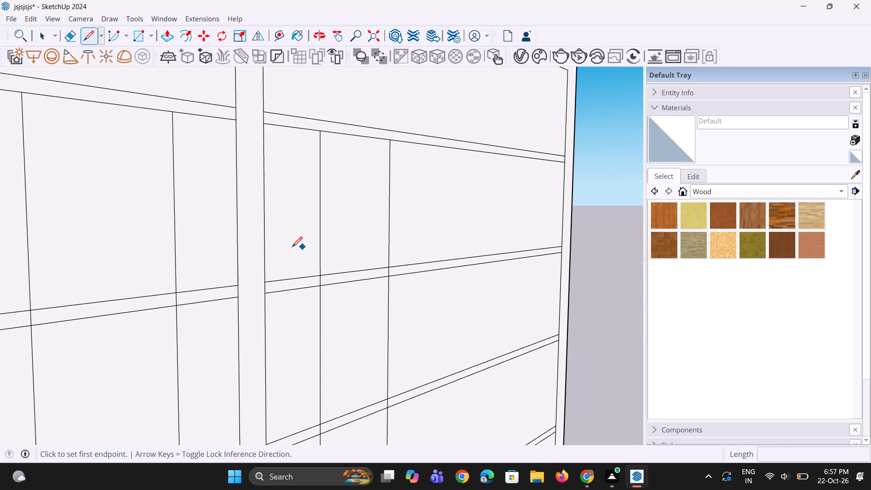
click(287, 248)
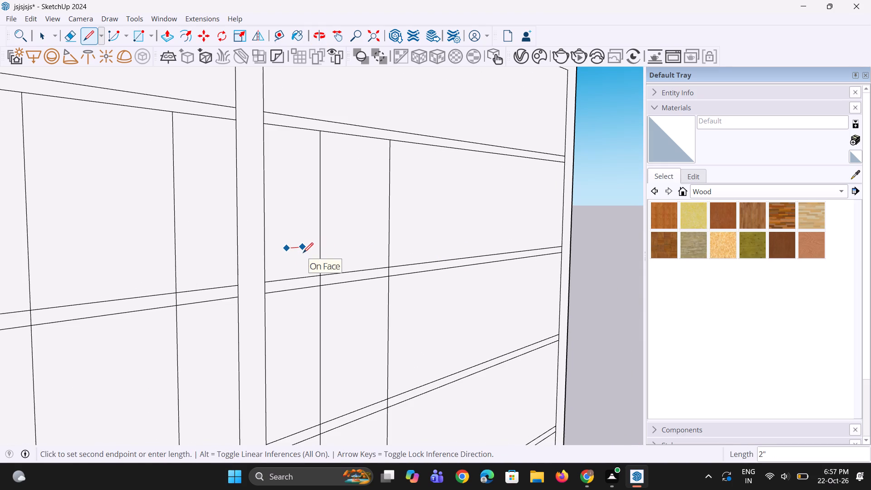
click(303, 253)
Continue from the short line with a vertical line about 2' 8" downward, ending just above the lowest slat, and leave the next segment undrawn.
scroll(309, 329, down, 8)
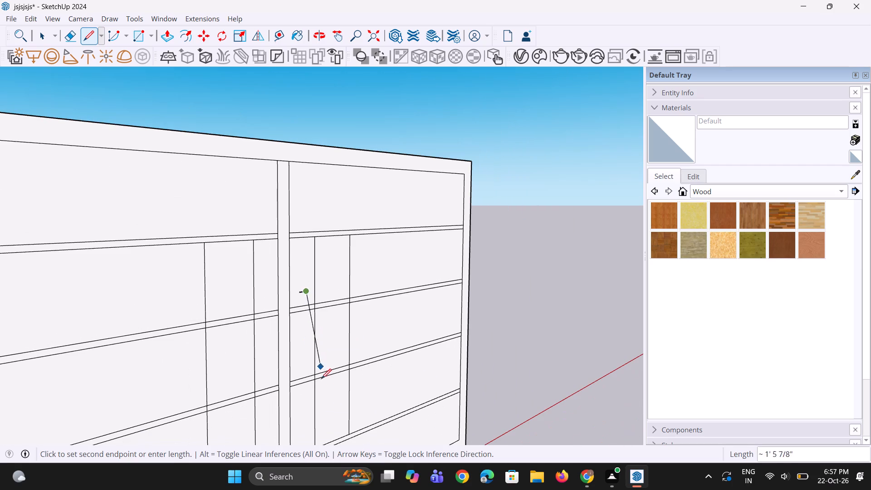
scroll(311, 411, down, 6)
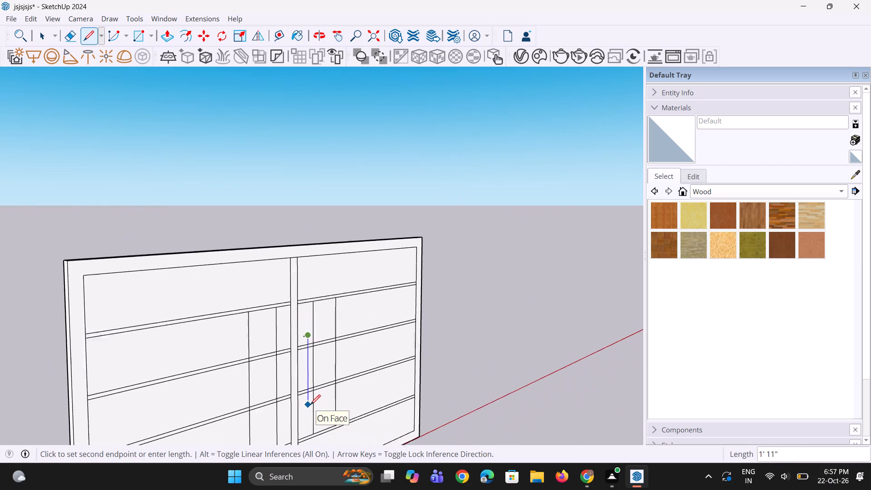
scroll(310, 405, down, 3)
scroll(308, 426, up, 9)
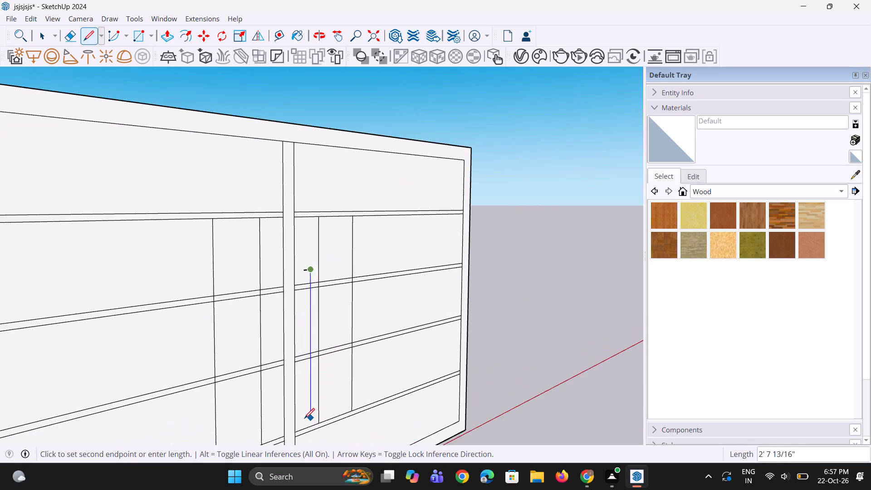
scroll(304, 418, up, 9)
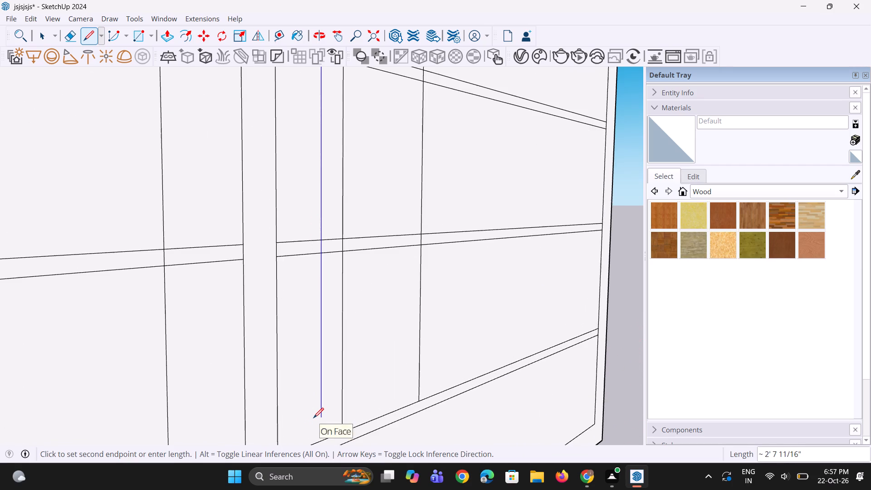
click(313, 418)
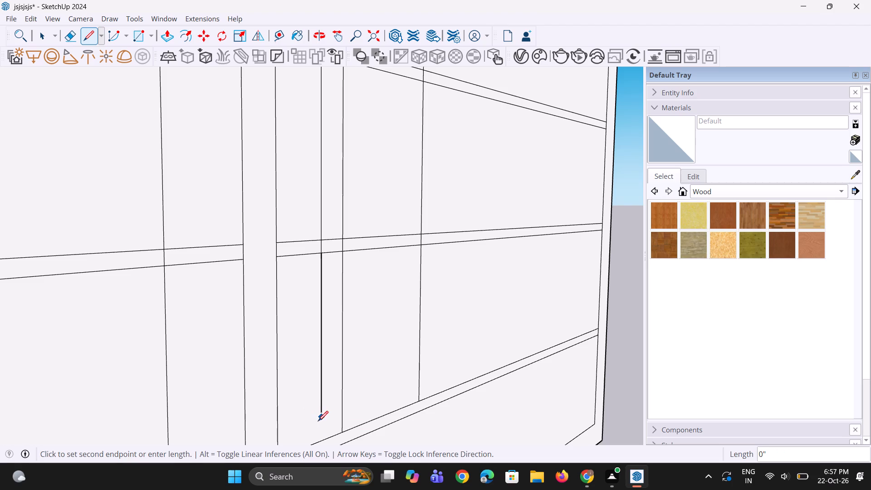
click(321, 420)
scroll(308, 401, up, 2)
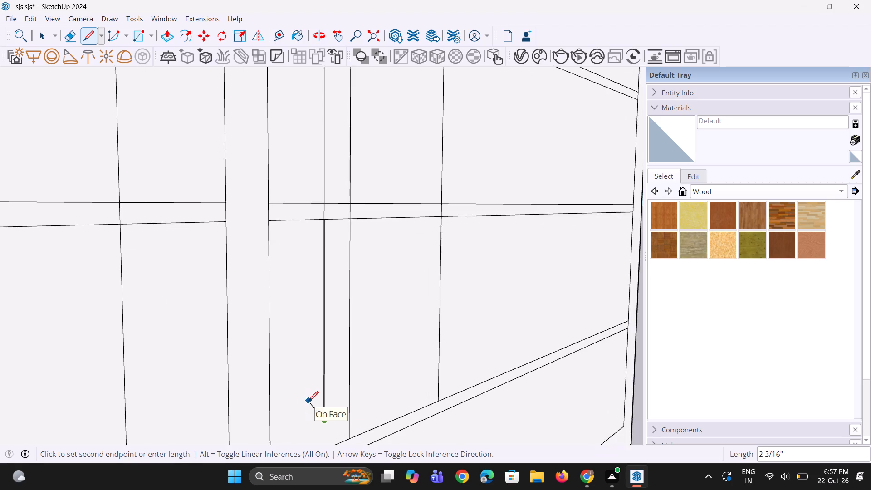
scroll(308, 407, up, 3)
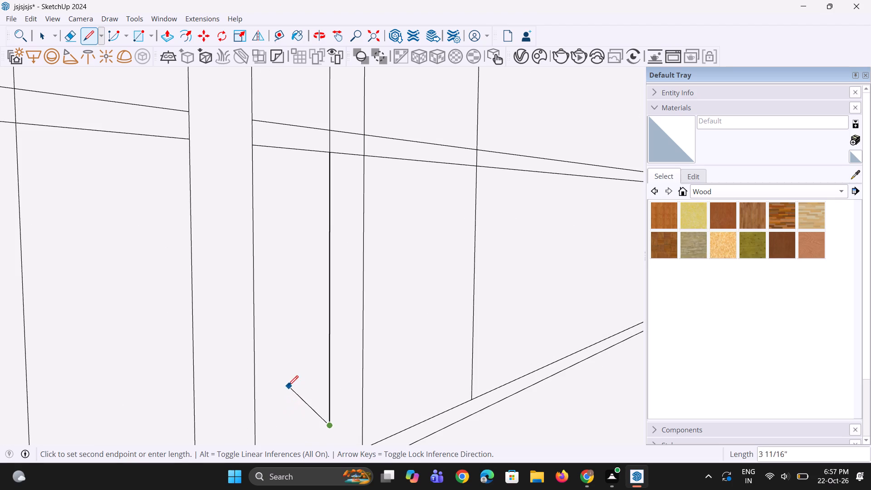
scroll(296, 351, down, 4)
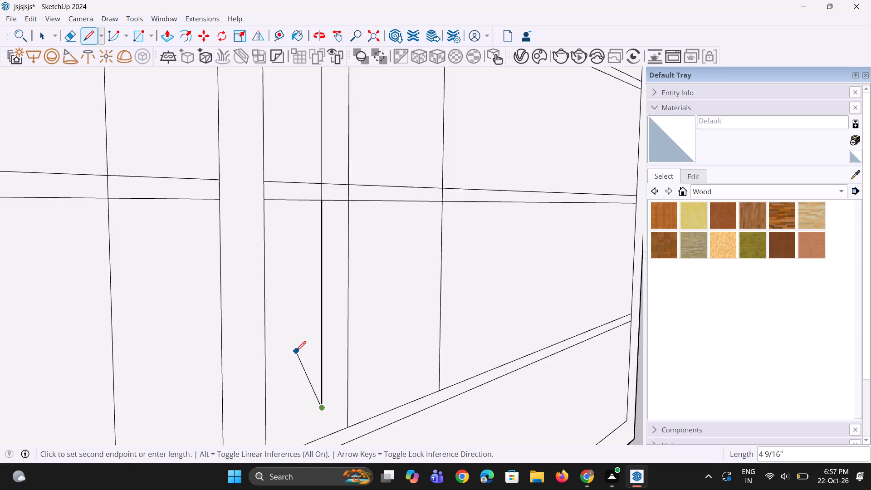
middle_drag(304, 392, 401, 417)
scroll(336, 416, up, 5)
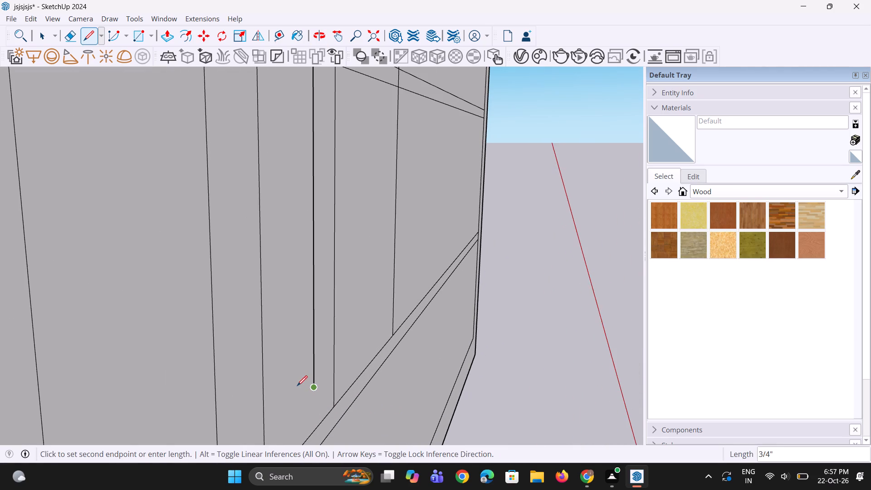
key(ctrl+z)
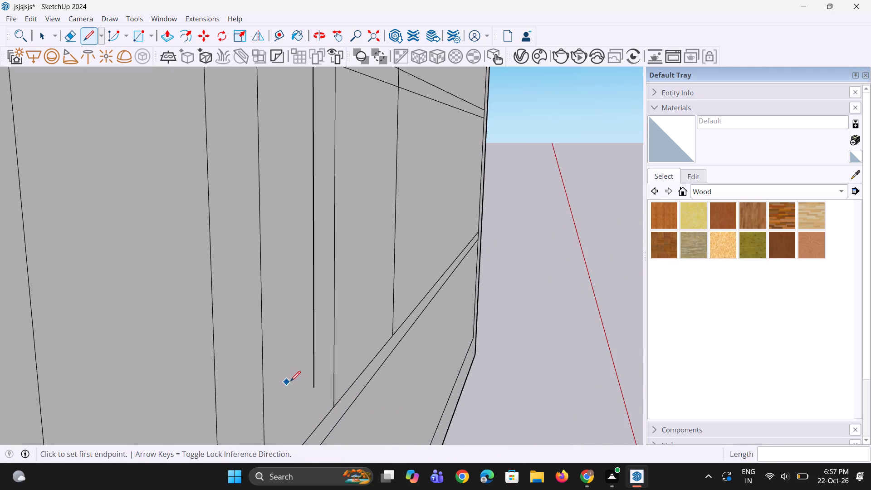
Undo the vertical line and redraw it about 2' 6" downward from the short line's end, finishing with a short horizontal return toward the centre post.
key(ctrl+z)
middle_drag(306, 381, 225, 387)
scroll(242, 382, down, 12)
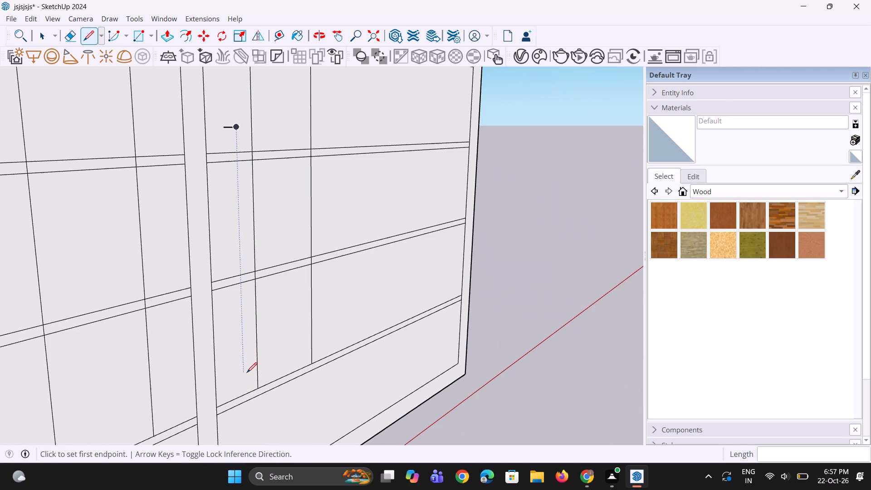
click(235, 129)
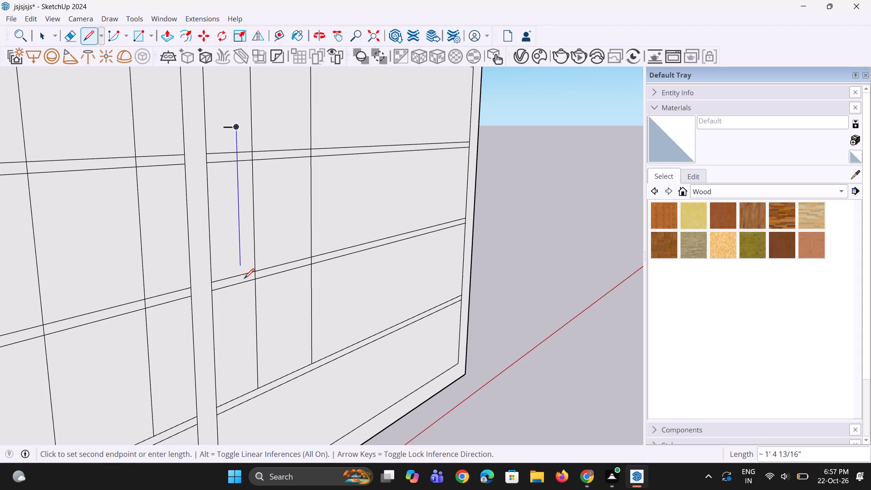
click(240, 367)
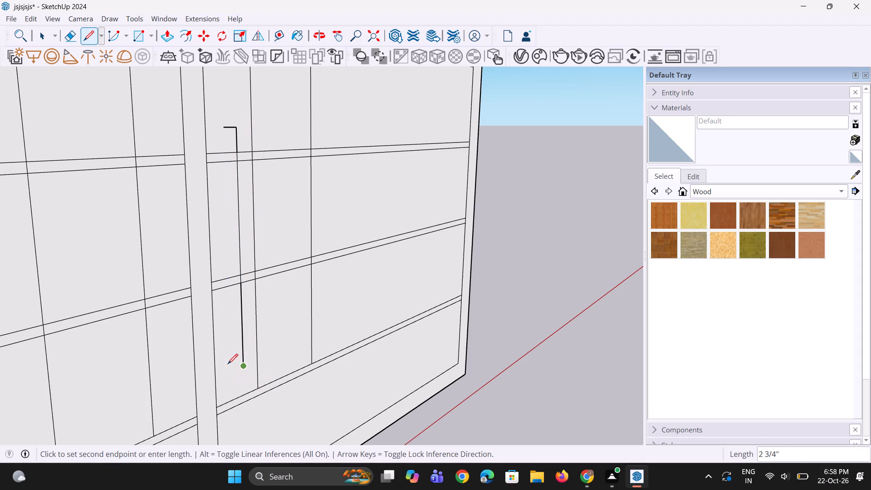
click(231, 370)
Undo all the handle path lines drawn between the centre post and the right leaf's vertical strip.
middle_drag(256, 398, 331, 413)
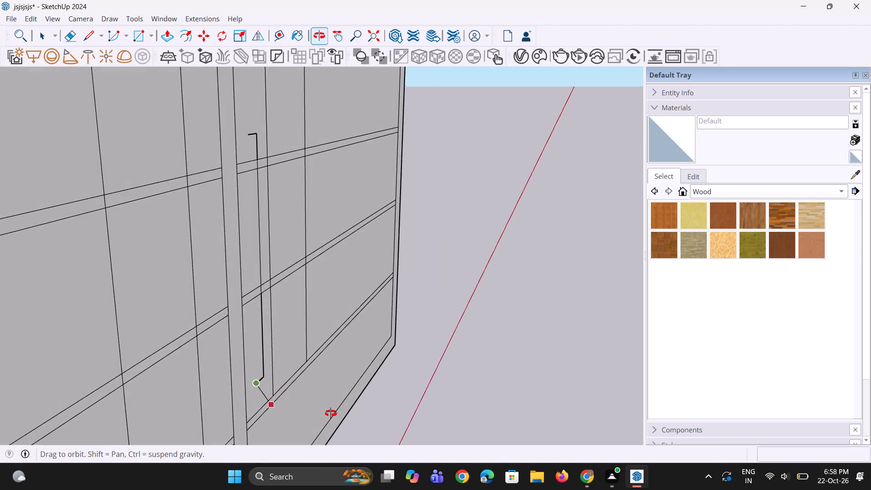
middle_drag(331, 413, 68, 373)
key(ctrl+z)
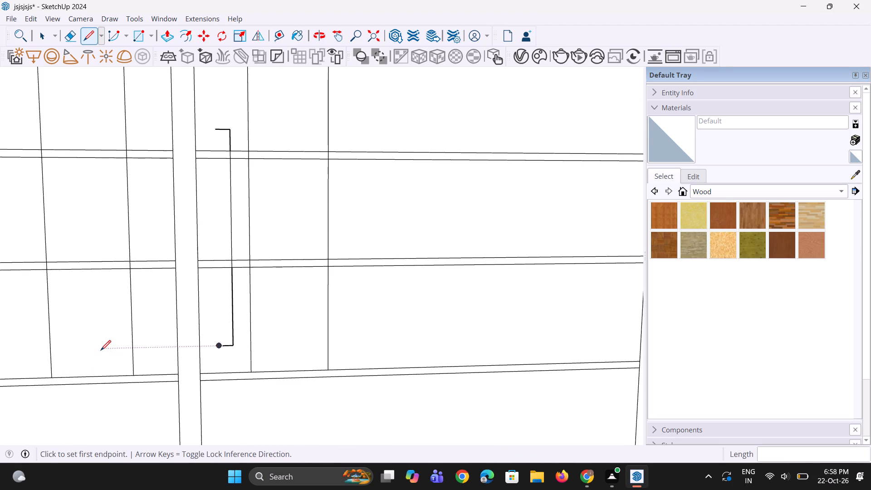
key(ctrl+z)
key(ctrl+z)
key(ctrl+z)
Draw a line about 1" long along the green axis, straight out from the gate face between the centre post and right vertical strip.
middle_drag(126, 345, 359, 379)
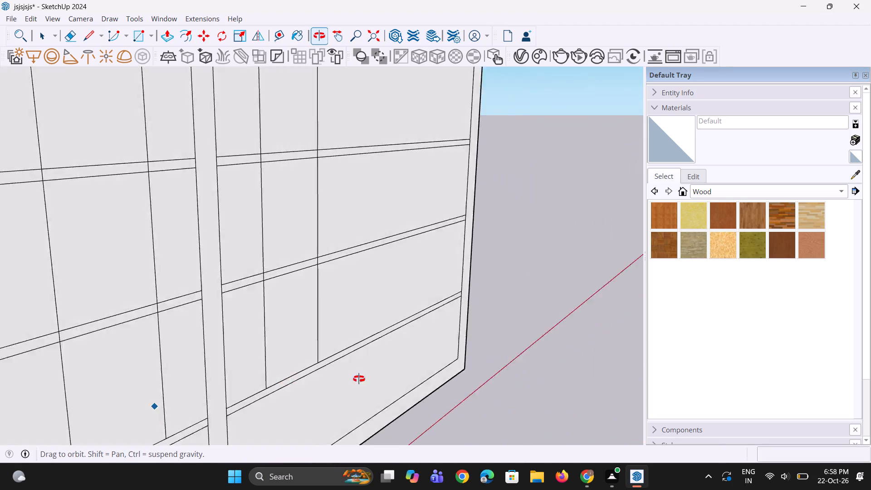
middle_drag(359, 379, 359, 379)
scroll(267, 184, up, 2)
scroll(279, 223, down, 8)
scroll(276, 145, up, 2)
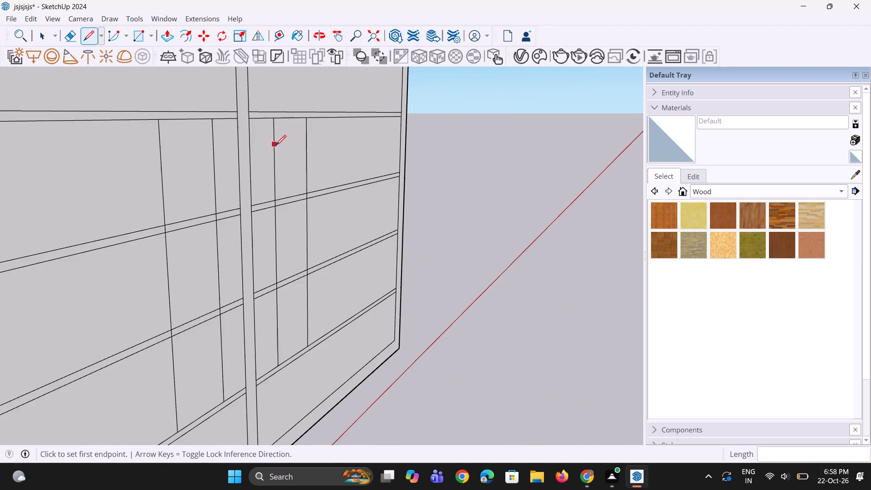
scroll(276, 145, up, 4)
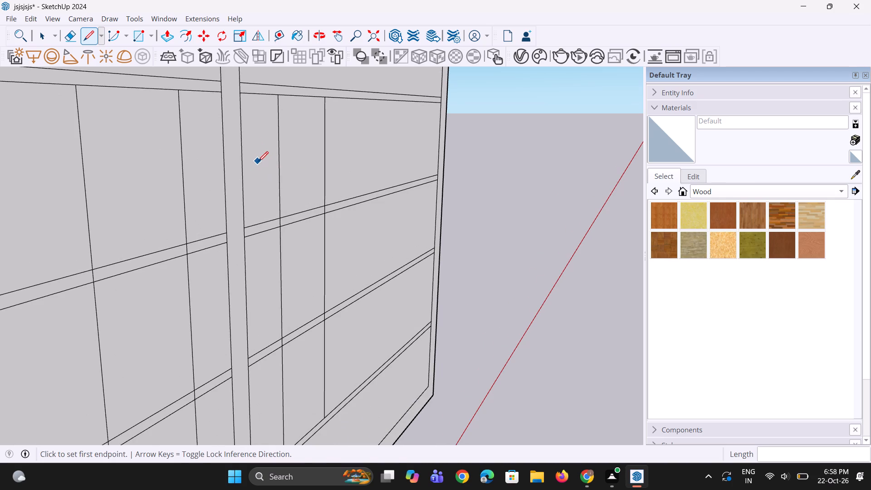
click(258, 162)
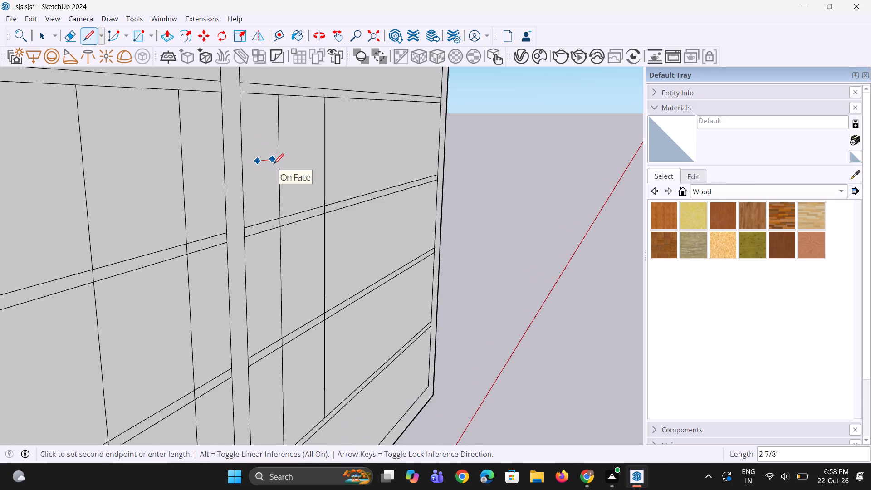
middle_drag(268, 172, 308, 181)
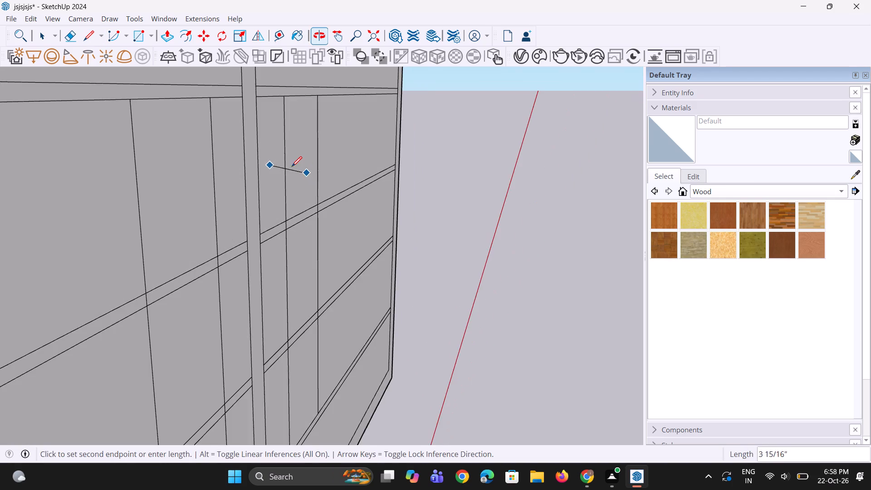
scroll(292, 167, up, 5)
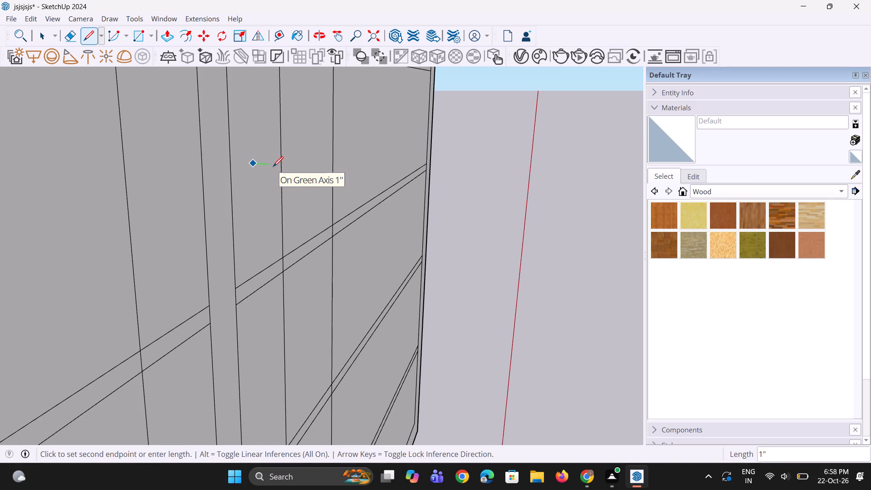
click(273, 167)
Complete the handle path with a vertical line about 2' 8" downward and a short line back toward the gate face.
scroll(275, 215, down, 10)
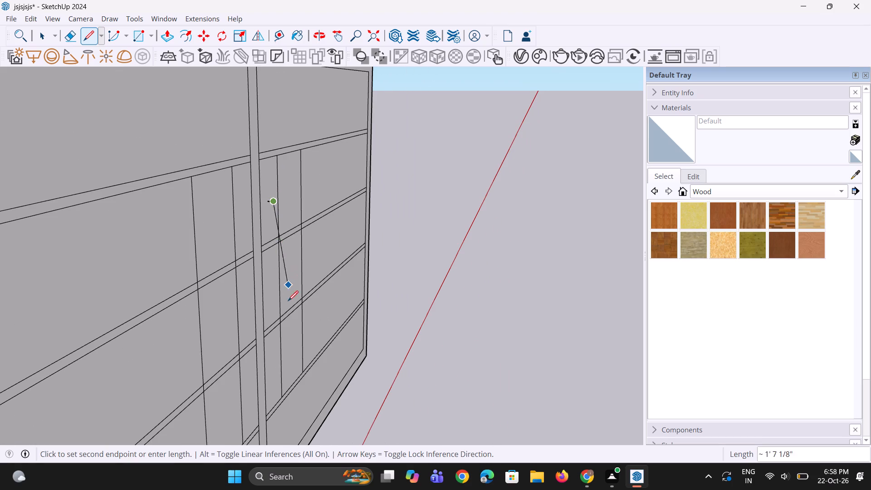
scroll(280, 381, up, 5)
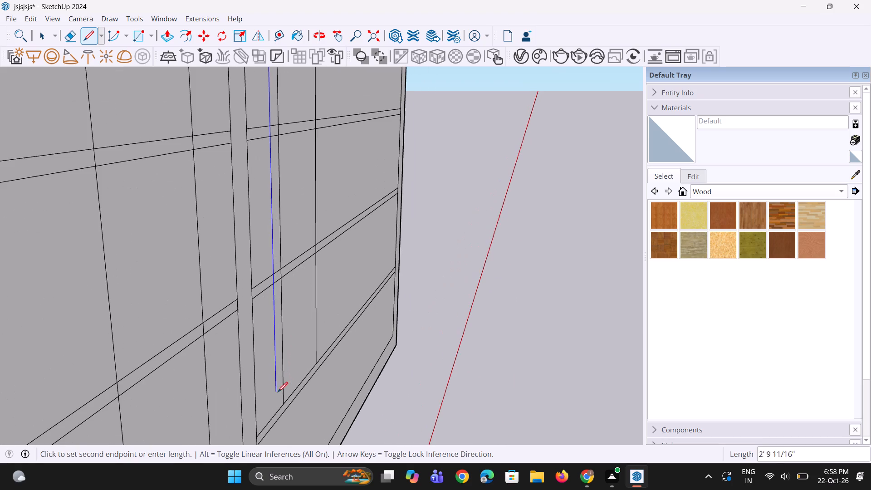
click(269, 373)
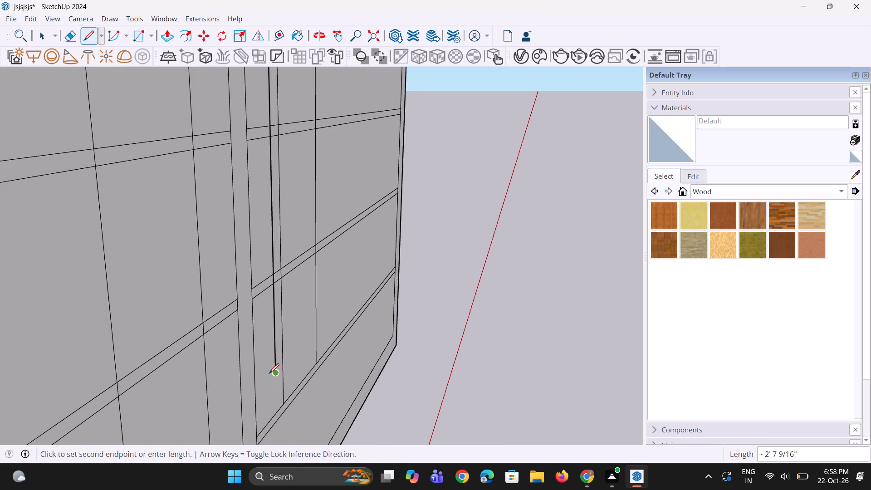
click(266, 369)
middle_drag(289, 390, 206, 365)
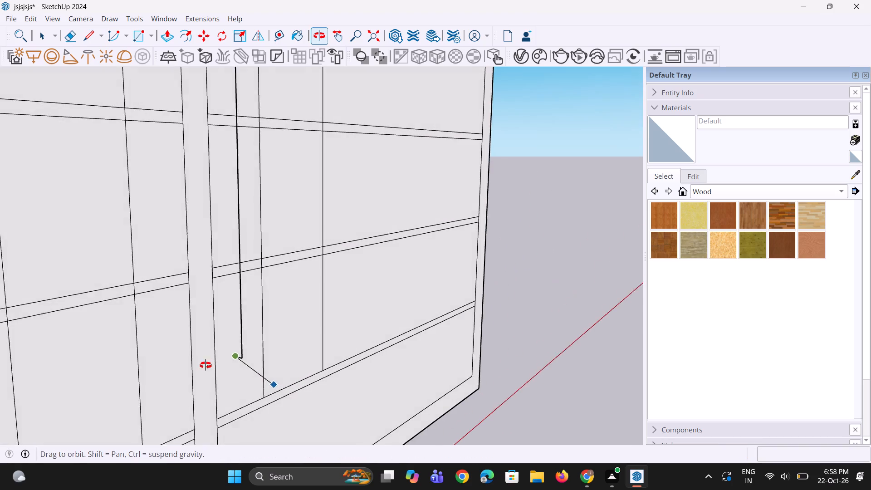
middle_drag(206, 365, 204, 365)
key(space)
middle_drag(254, 367, 159, 363)
scroll(205, 356, down, 4)
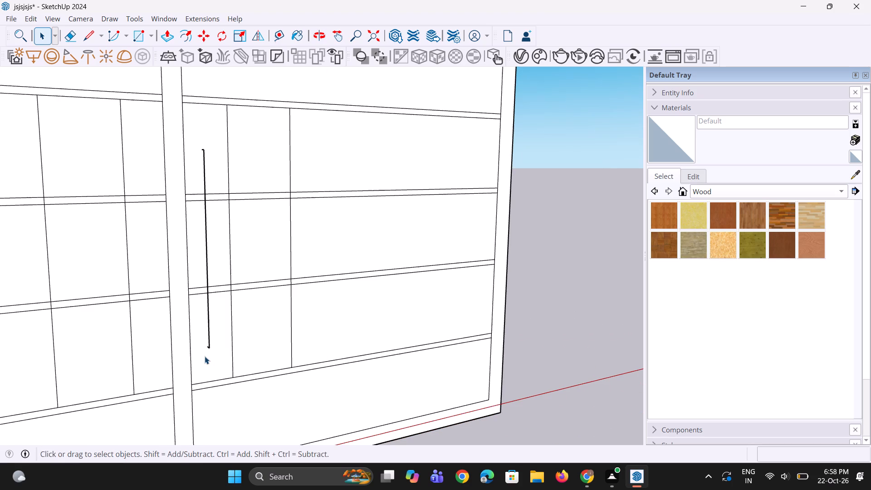
key(space)
key(space)
Draw a small rectangle on the gate face around the upper end of the handle path, where it meets the gate.
scroll(419, 282, down, 4)
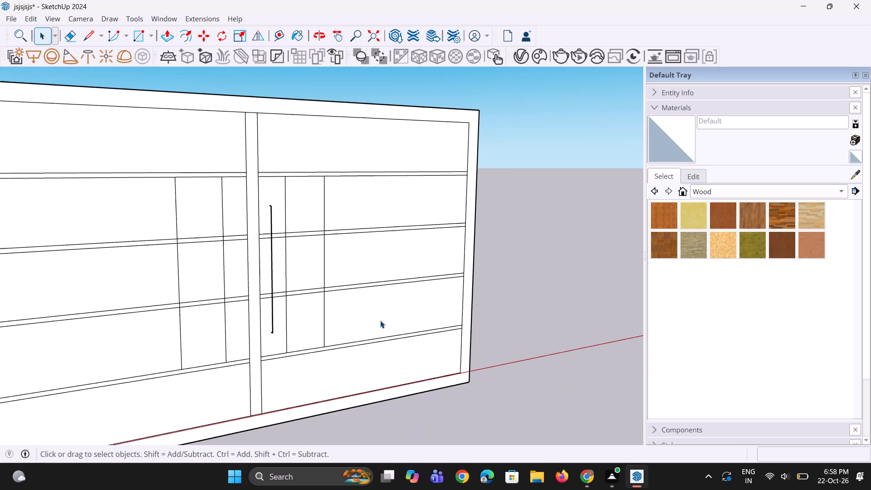
middle_drag(295, 190, 279, 173)
scroll(261, 214, up, 13)
middle_drag(268, 200, 338, 214)
scroll(259, 202, up, 3)
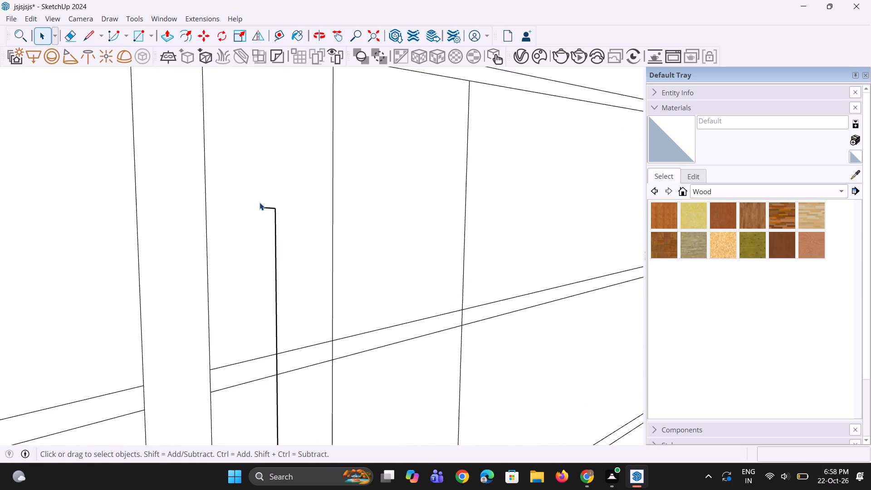
scroll(259, 202, up, 13)
key(r)
click(251, 198)
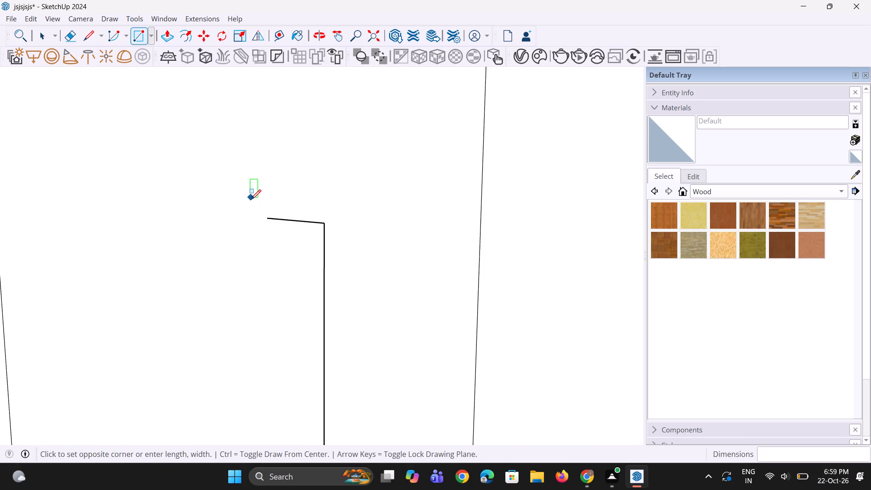
click(301, 239)
middle_drag(298, 239, 250, 230)
key(space)
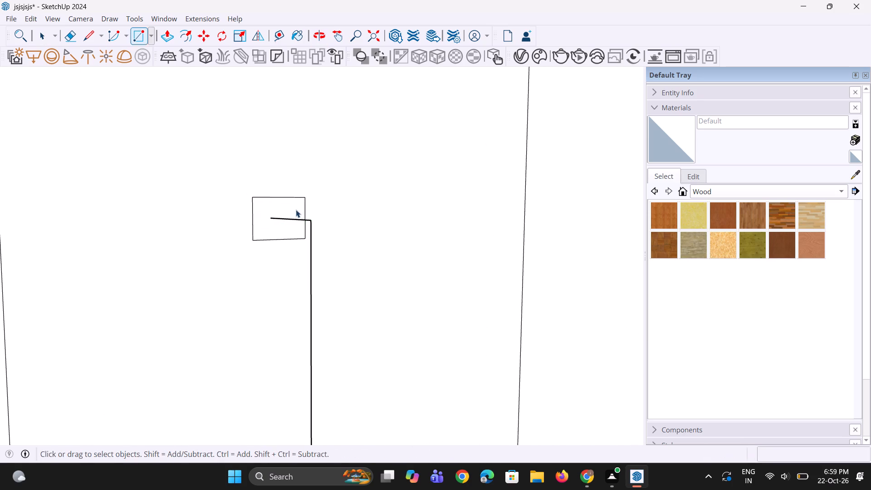
key(space)
Move the small rectangle's right edge about 3/16" inward, toward the end of the handle path.
click(302, 208)
click(306, 212)
scroll(305, 253, up, 5)
key(m)
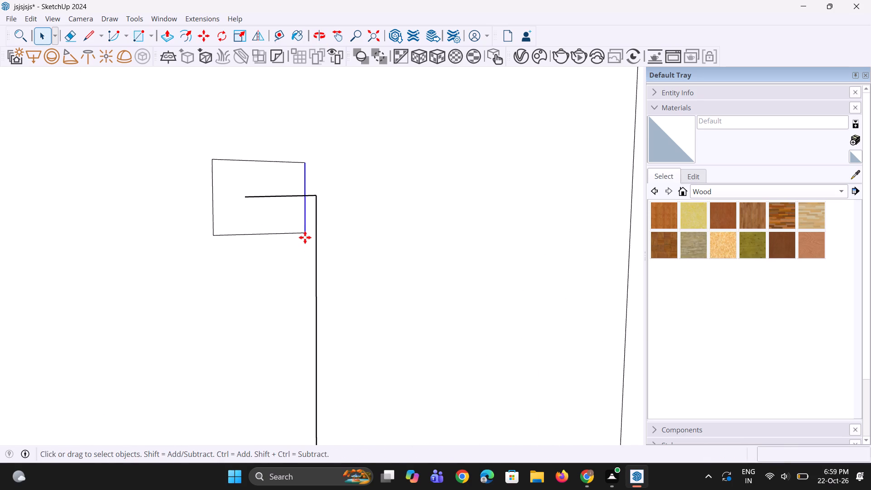
scroll(305, 237, up, 2)
click(304, 234)
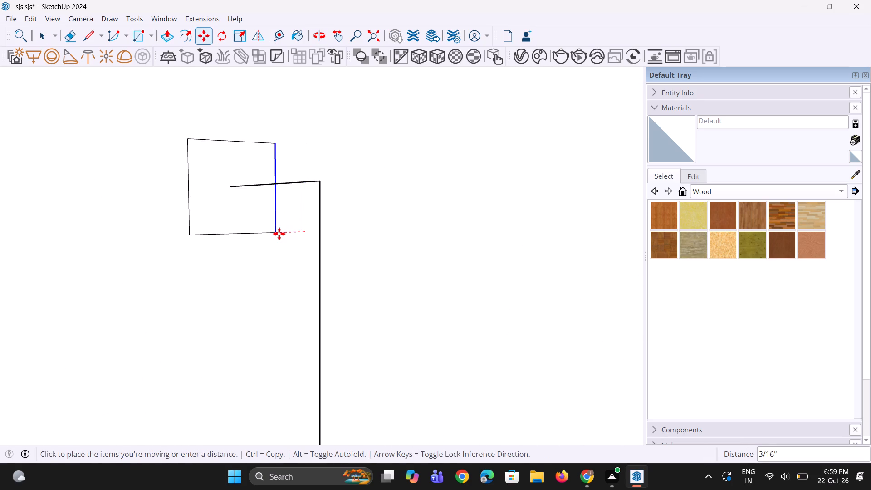
click(277, 234)
key(space)
key(space)
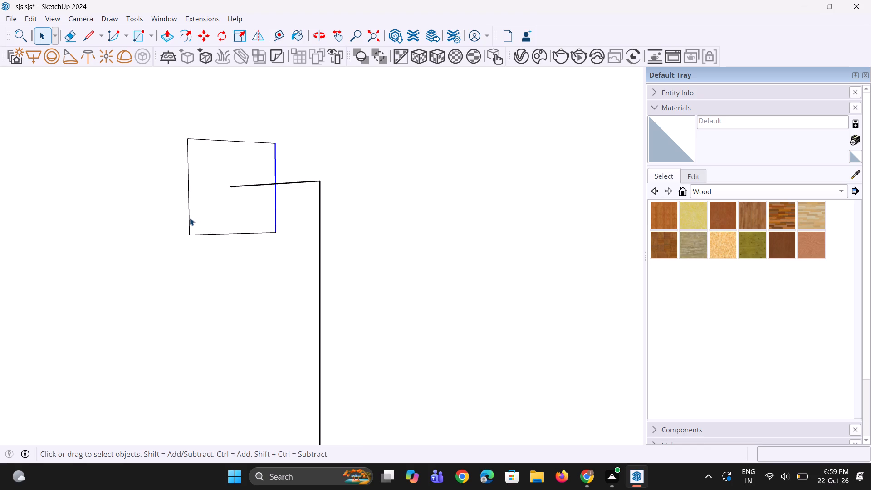
Move the small rectangle's left edge about 1/16" inward, toward the end of the handle path.
click(190, 218)
scroll(184, 225, up, 3)
key(m)
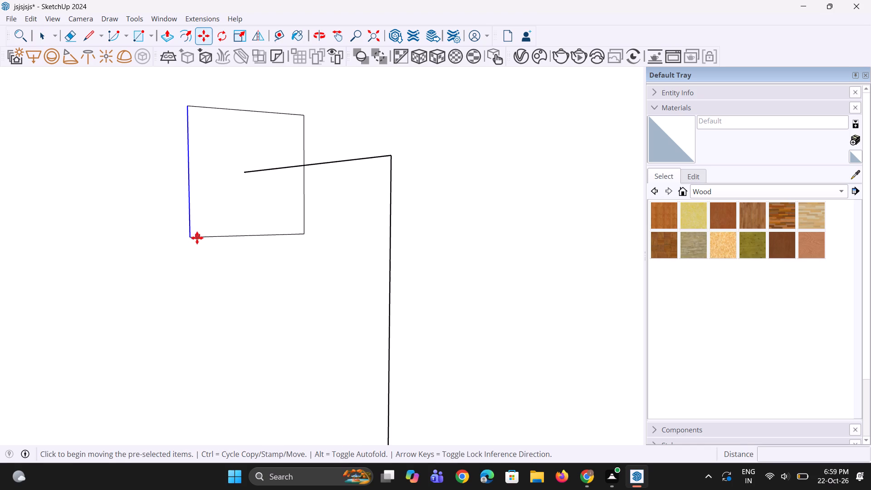
click(193, 237)
click(210, 236)
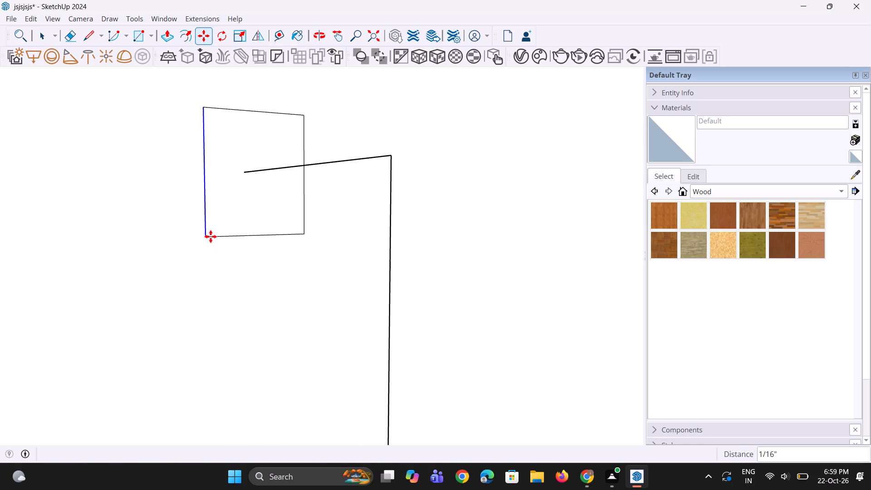
key(space)
key(space)
key(space)
Move the small rectangle's bottom edge slightly upward, closer to the end of the handle path.
scroll(234, 237, down, 3)
click(234, 237)
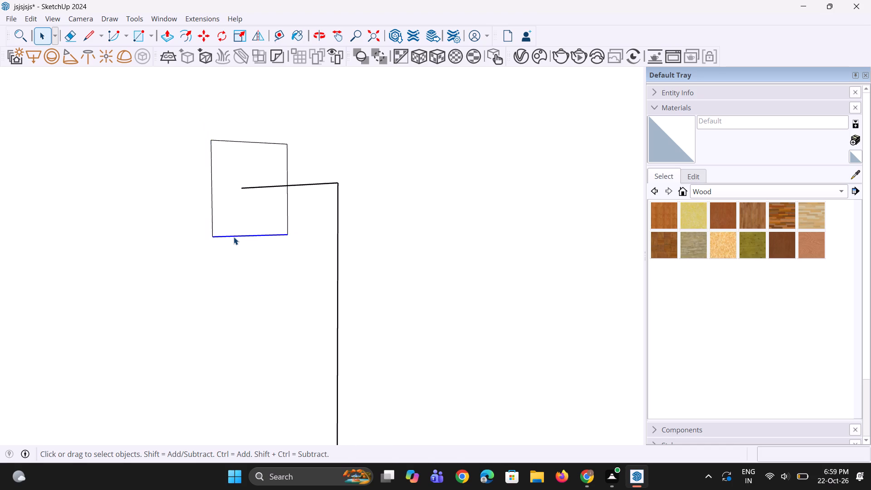
scroll(235, 237, up, 2)
key(m)
scroll(265, 235, up, 1)
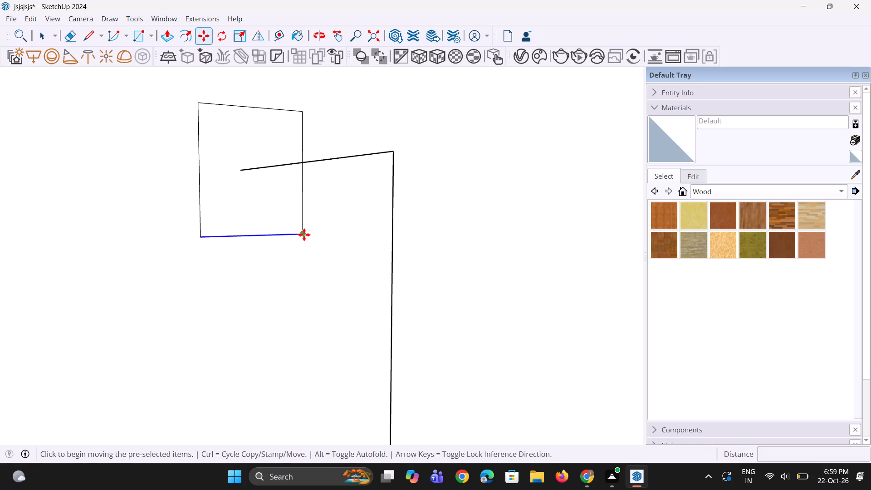
click(304, 235)
click(303, 222)
key(space)
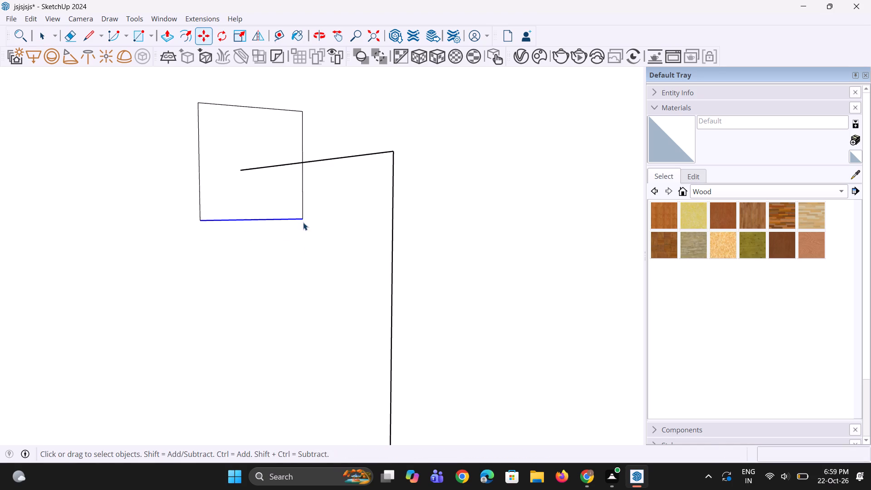
key(space)
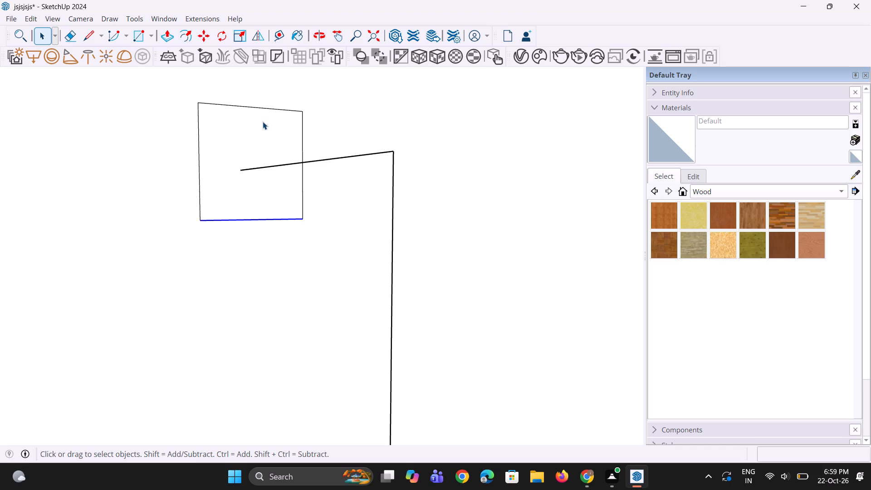
Move the small rectangle's top edge about 1/16" downward, closer to the end of the handle path.
scroll(242, 216, down, 4)
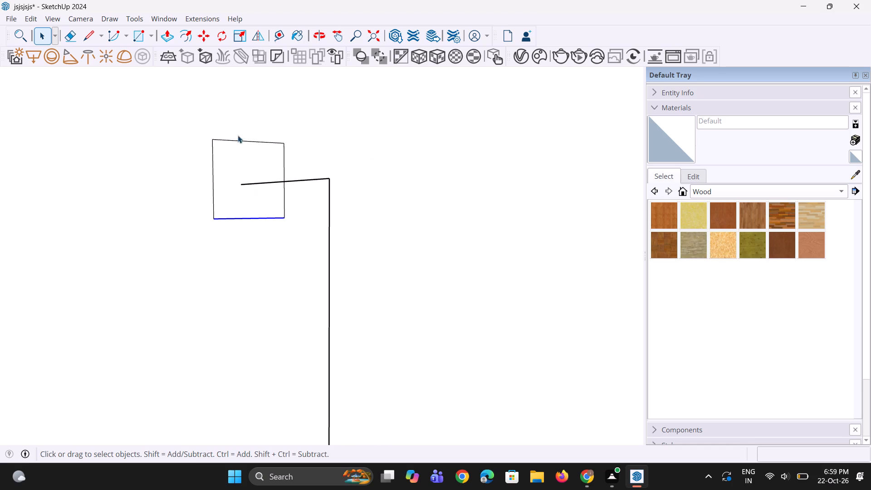
click(223, 141)
scroll(209, 141, up, 4)
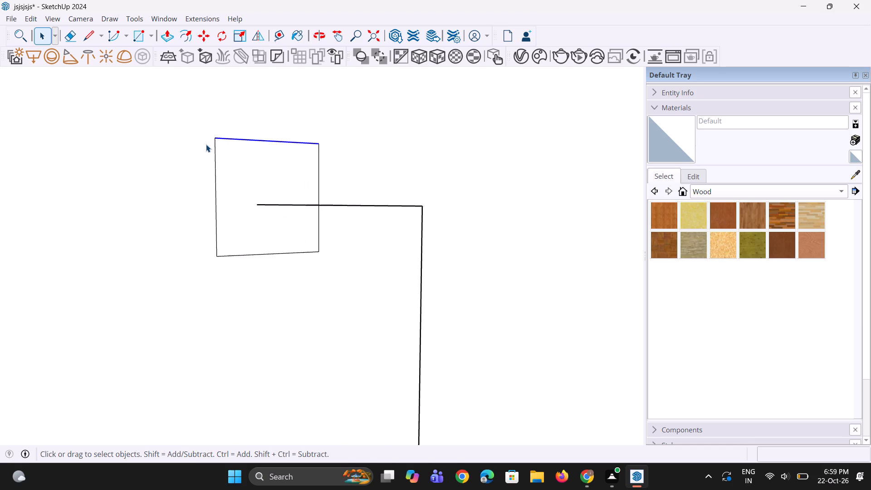
key(m)
scroll(206, 144, up, 2)
click(215, 137)
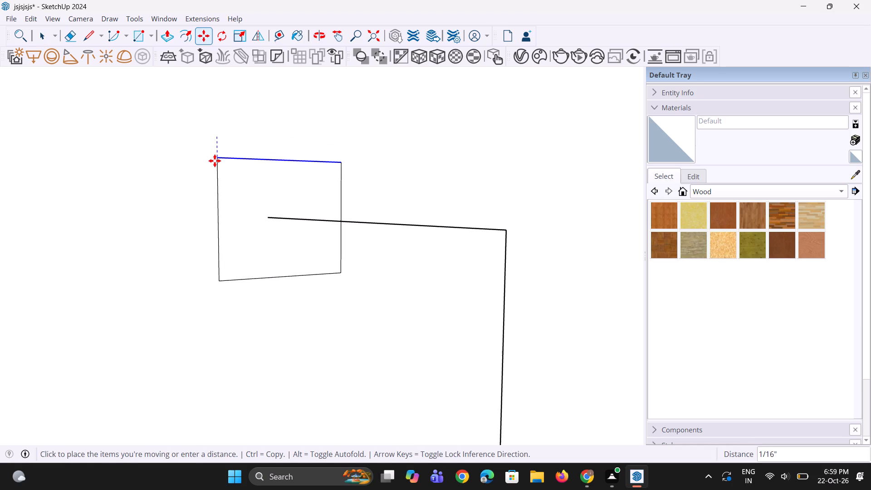
click(215, 163)
Examine the small rectangle's size against the handle path and the surrounding gate strips.
middle_drag(234, 208, 220, 218)
text(b)
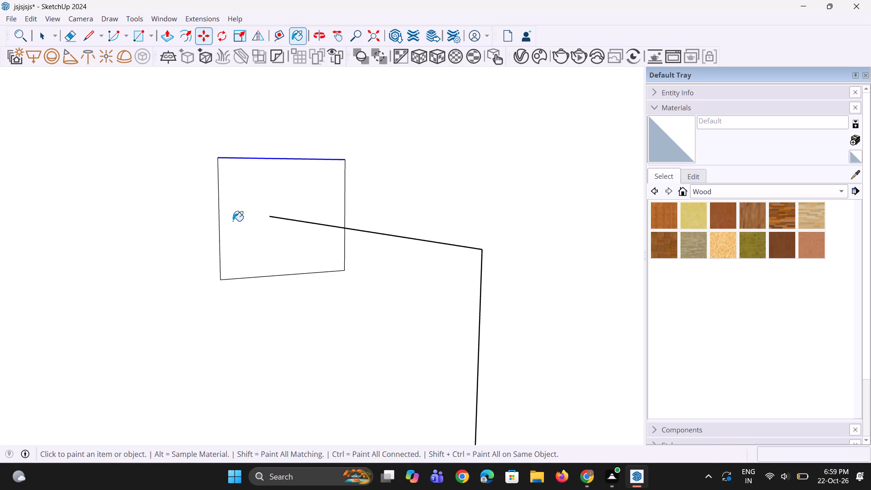
key(space)
key(space)
scroll(238, 238, down, 20)
scroll(238, 238, down, 1)
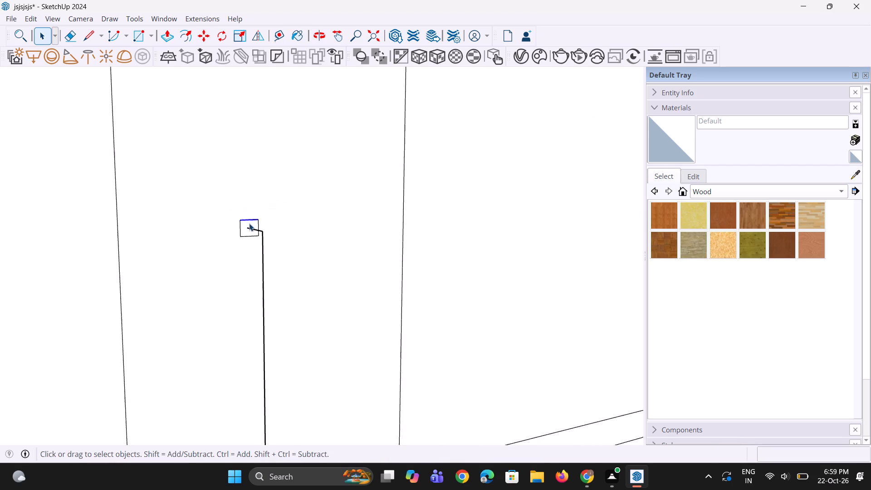
scroll(249, 223, down, 15)
scroll(254, 211, down, 8)
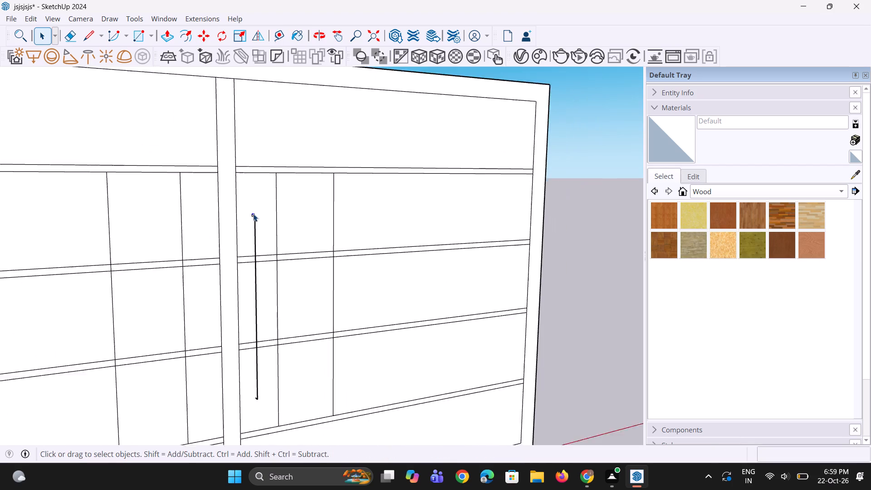
scroll(253, 214, down, 2)
click(561, 230)
Move the small rectangle's top edge about 1/16" upward, away from the end of the handle path.
scroll(284, 238, up, 13)
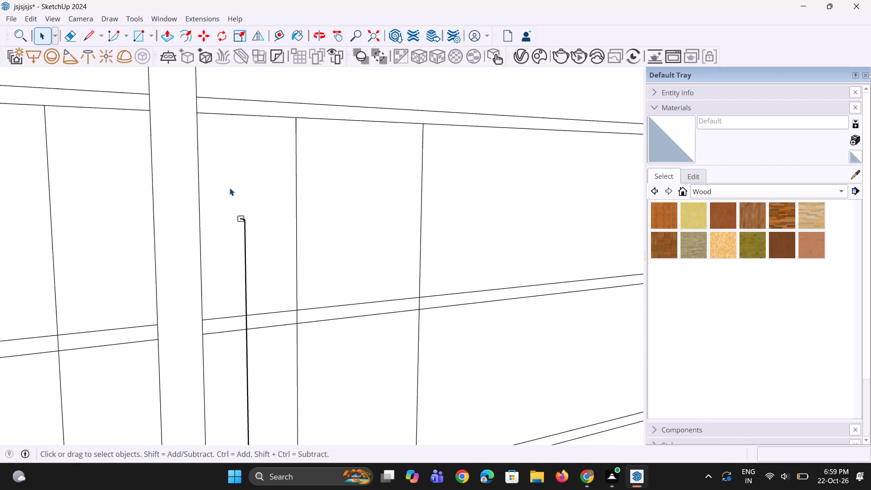
scroll(230, 188, up, 20)
click(231, 213)
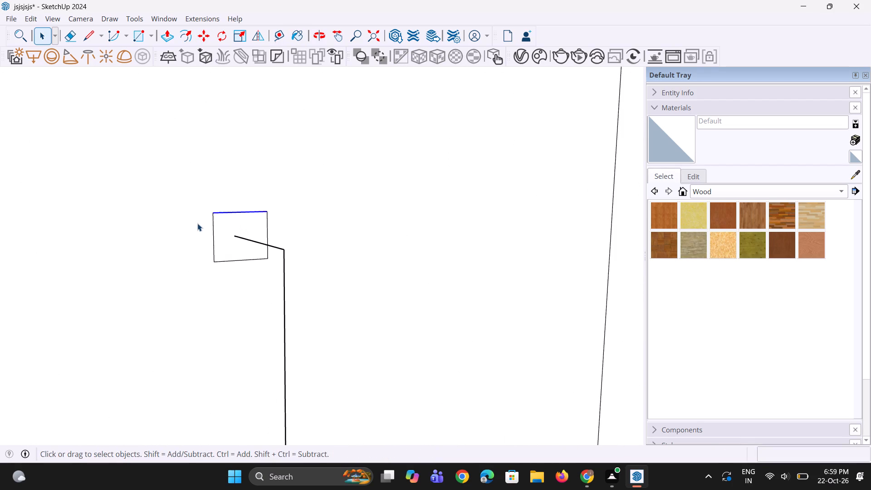
scroll(197, 223, up, 5)
key(m)
scroll(200, 221, up, 4)
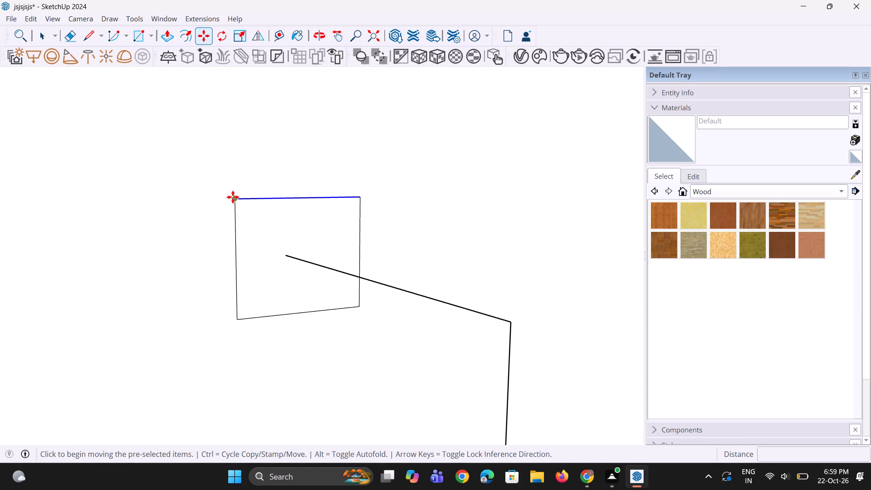
click(236, 198)
click(236, 183)
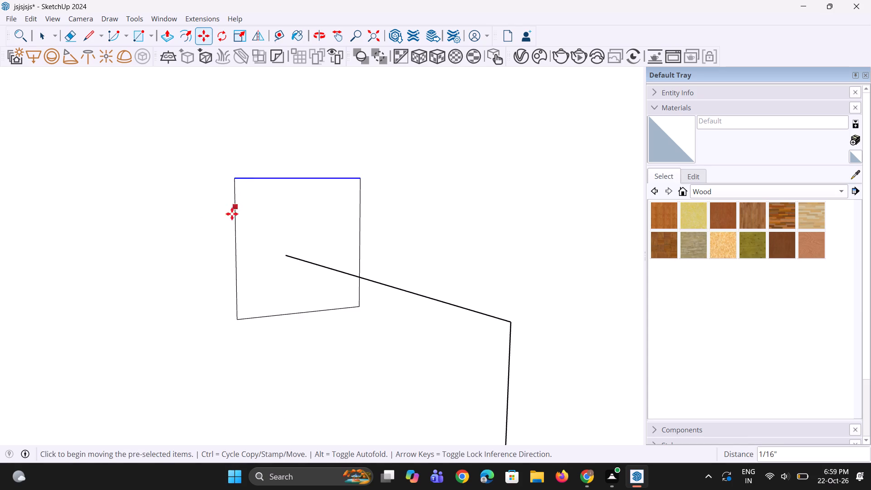
key(space)
Move the small rectangle's left edge about 1/16" outward, away from the end of the handle path.
click(258, 316)
scroll(254, 320, up, 2)
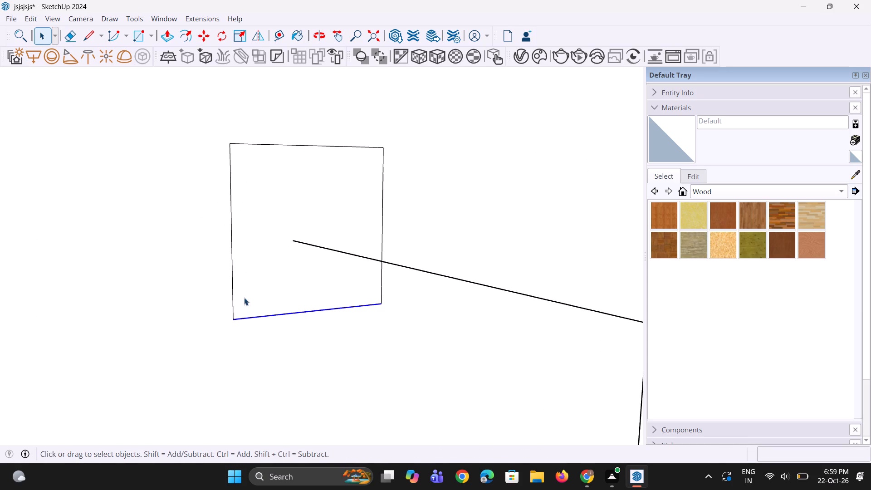
click(230, 282)
click(233, 296)
scroll(234, 308, up, 1)
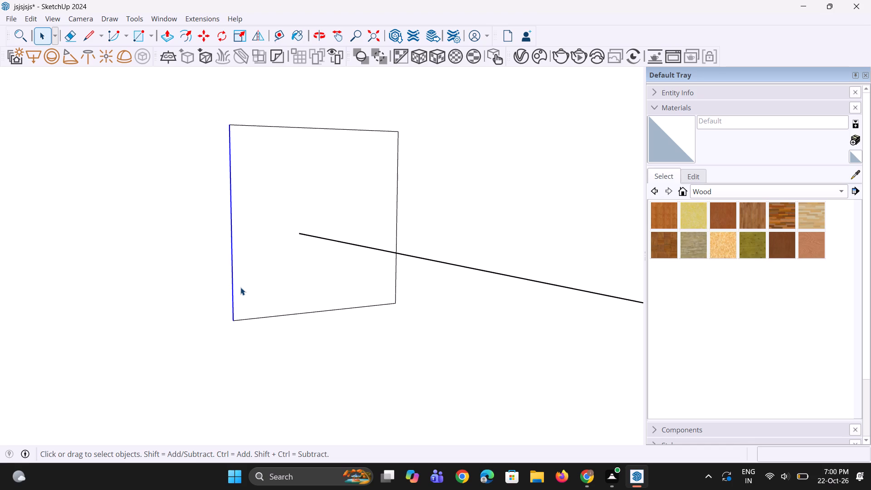
scroll(240, 287, up, 1)
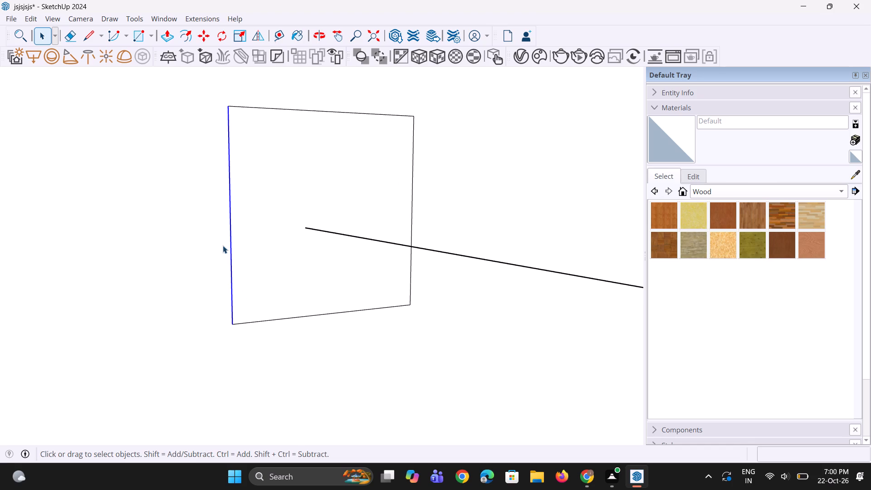
scroll(276, 298, down, 4)
middle_drag(265, 294, 195, 299)
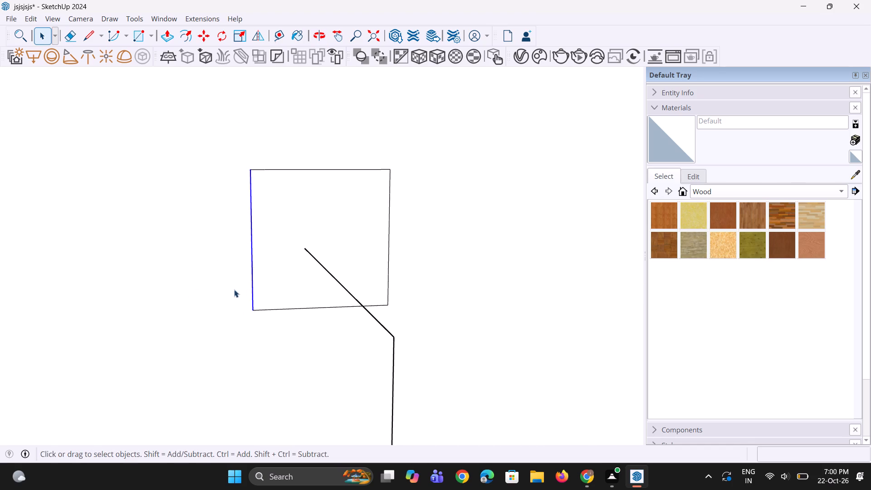
scroll(235, 289, up, 4)
key(m)
scroll(258, 306, up, 1)
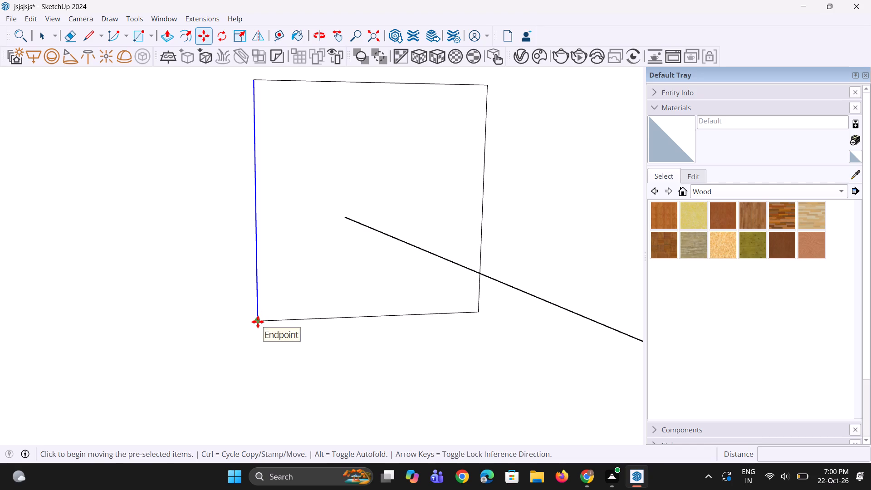
click(258, 322)
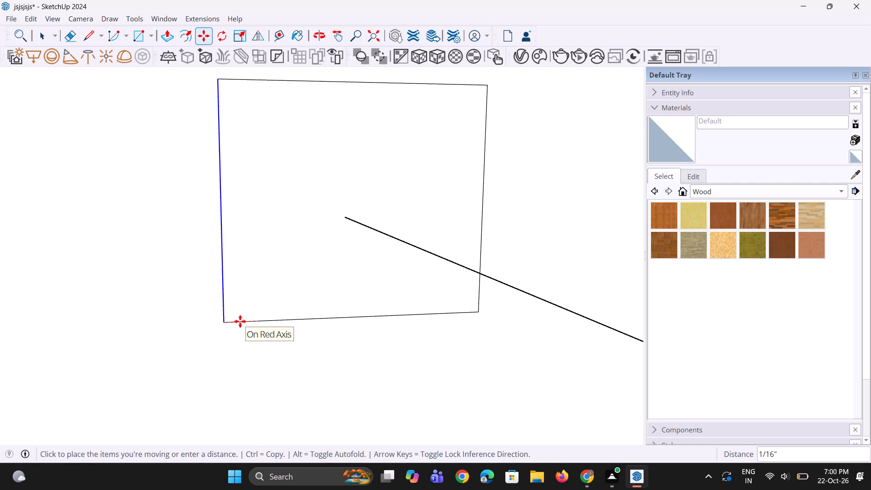
click(240, 321)
middle_drag(296, 320, 186, 316)
key(space)
key(space)
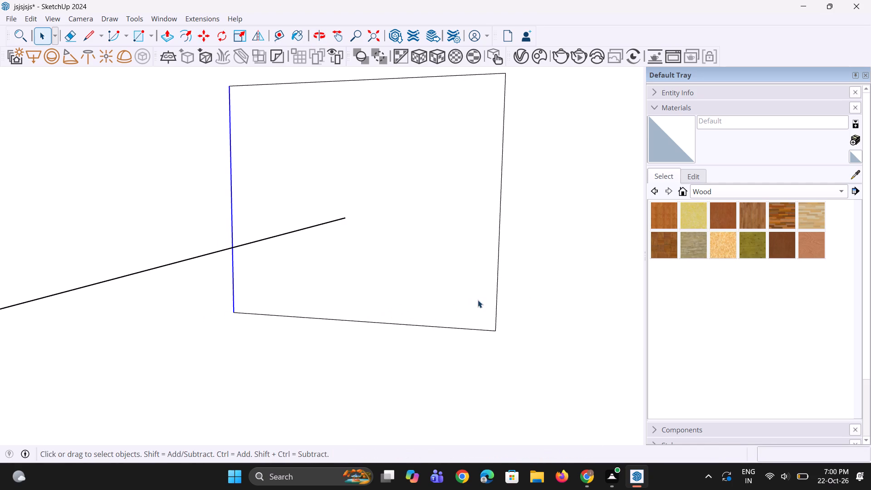
Move the small rectangle's right edge about 1/16" outward, away from the end of the handle path.
click(495, 308)
scroll(488, 328, up, 2)
key(m)
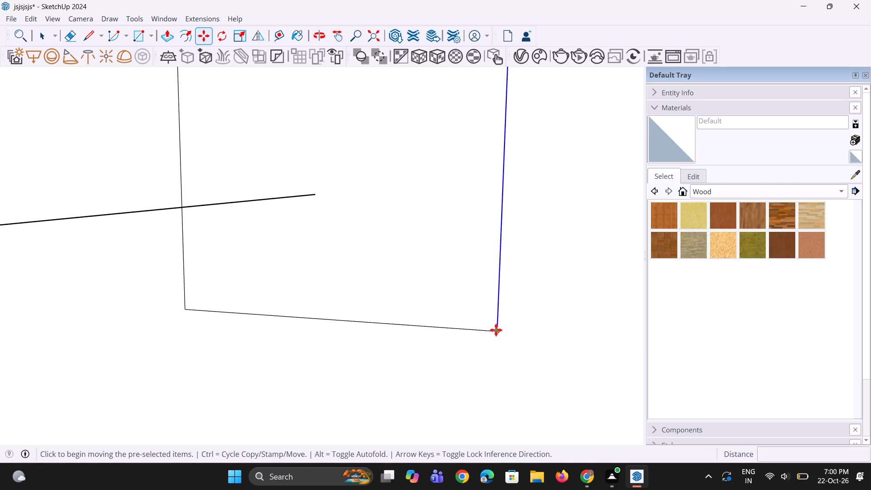
click(496, 329)
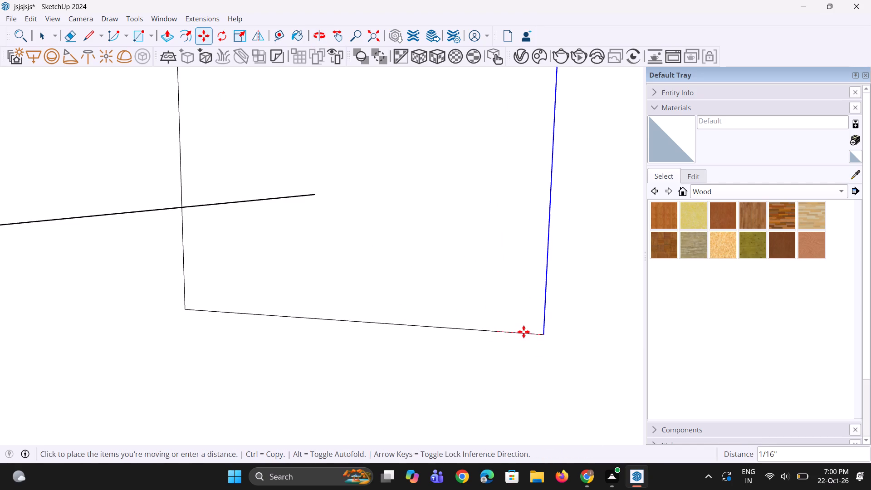
click(524, 332)
scroll(408, 354, down, 5)
key(space)
key(space)
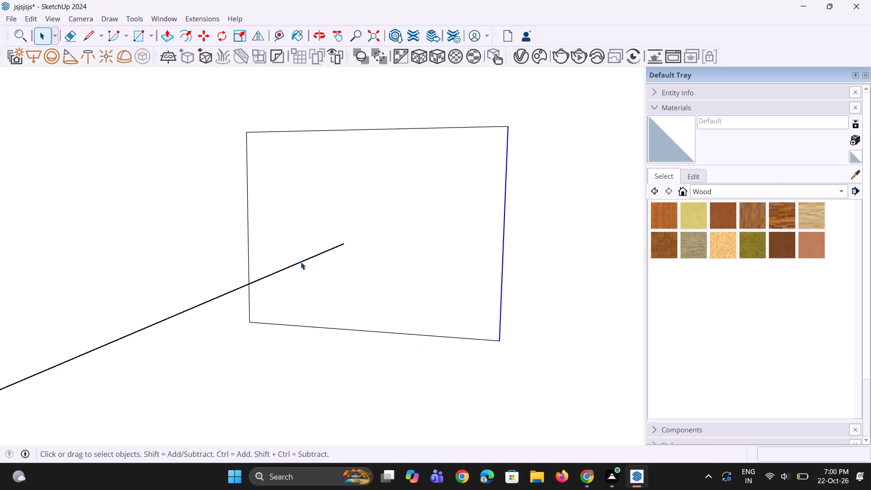
Select the short upper segment of the handle path that ends inside the small rectangle.
click(301, 261)
scroll(314, 284, down, 10)
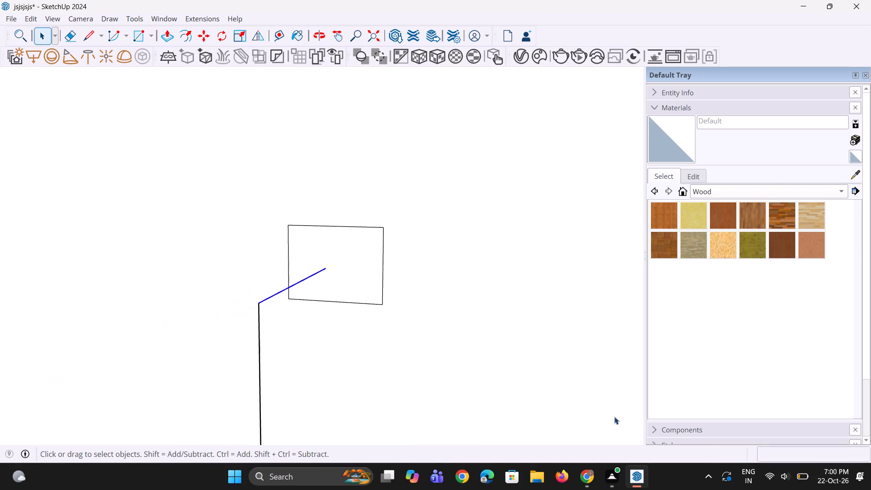
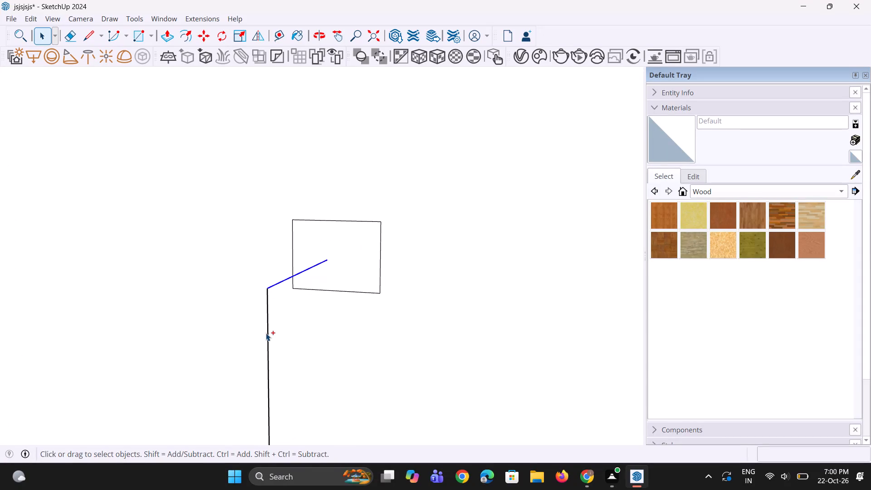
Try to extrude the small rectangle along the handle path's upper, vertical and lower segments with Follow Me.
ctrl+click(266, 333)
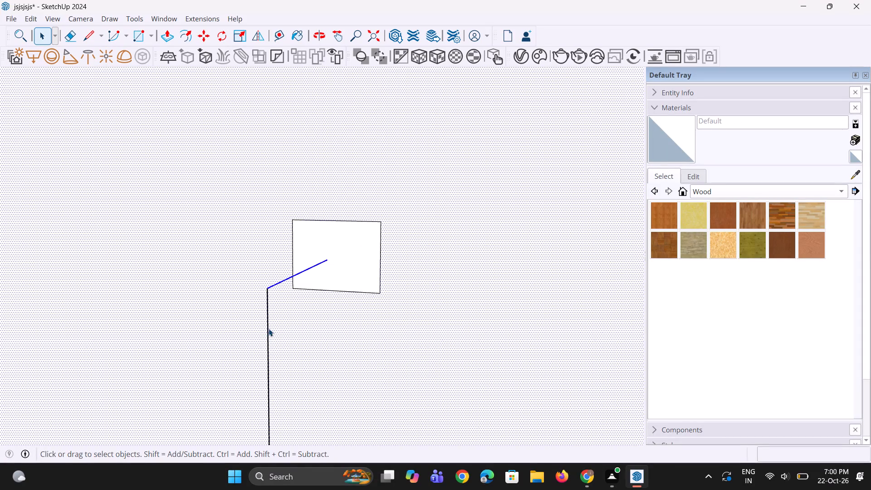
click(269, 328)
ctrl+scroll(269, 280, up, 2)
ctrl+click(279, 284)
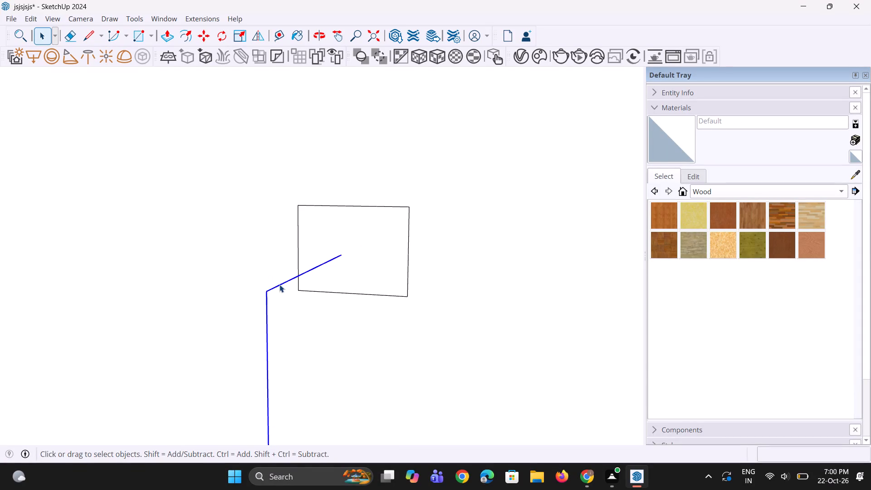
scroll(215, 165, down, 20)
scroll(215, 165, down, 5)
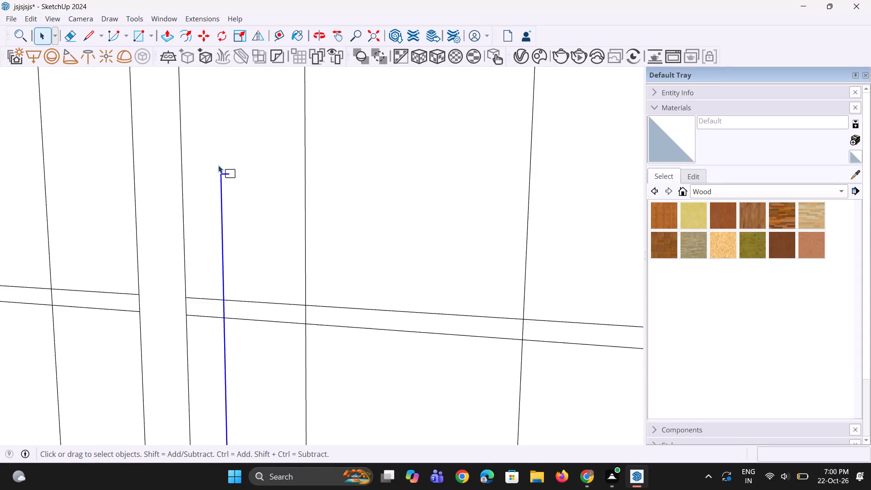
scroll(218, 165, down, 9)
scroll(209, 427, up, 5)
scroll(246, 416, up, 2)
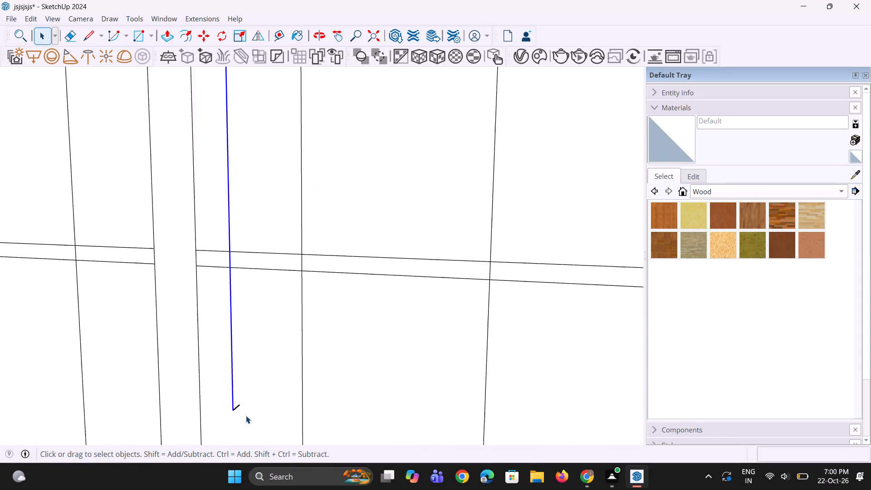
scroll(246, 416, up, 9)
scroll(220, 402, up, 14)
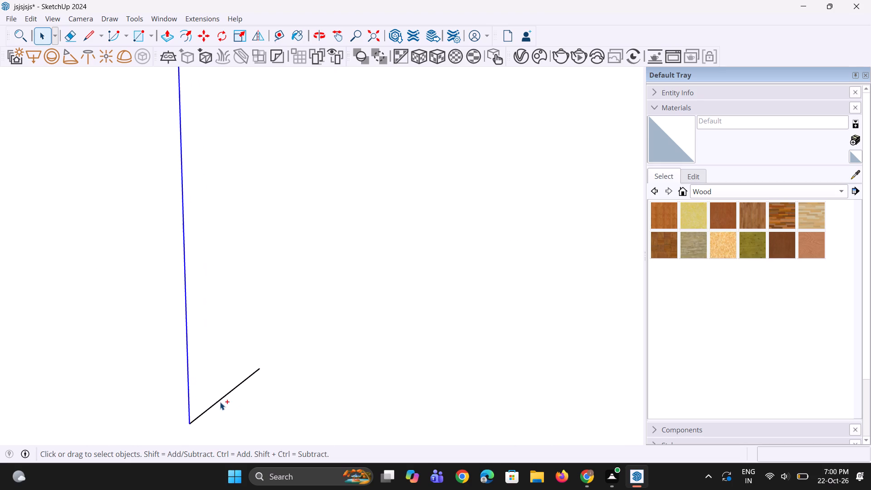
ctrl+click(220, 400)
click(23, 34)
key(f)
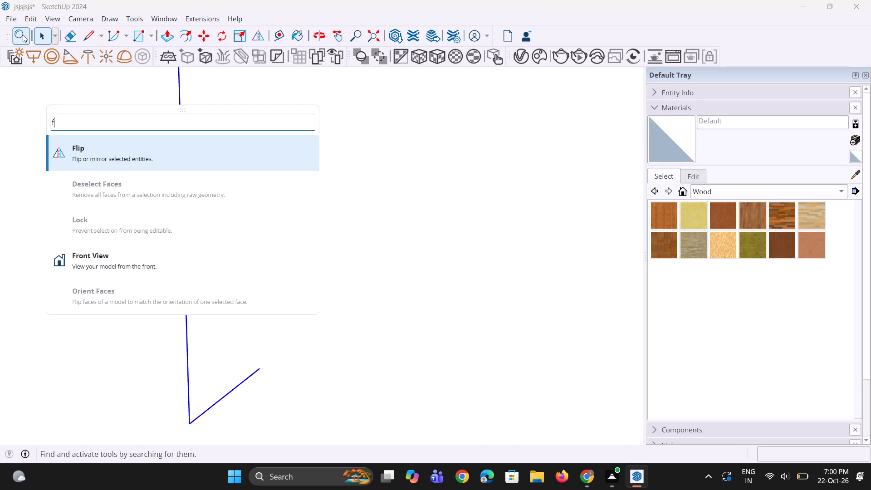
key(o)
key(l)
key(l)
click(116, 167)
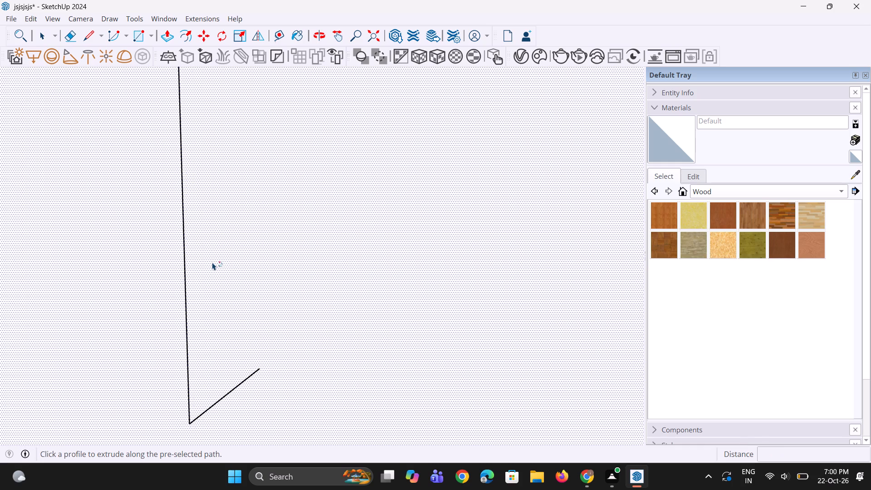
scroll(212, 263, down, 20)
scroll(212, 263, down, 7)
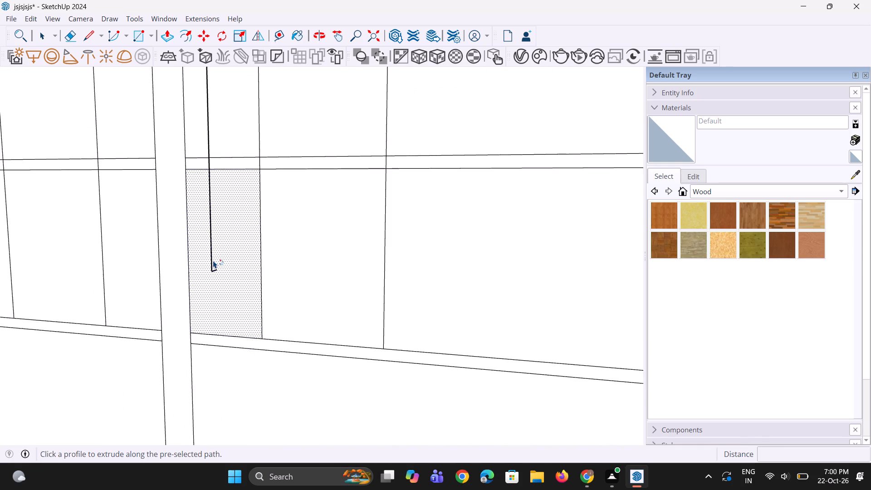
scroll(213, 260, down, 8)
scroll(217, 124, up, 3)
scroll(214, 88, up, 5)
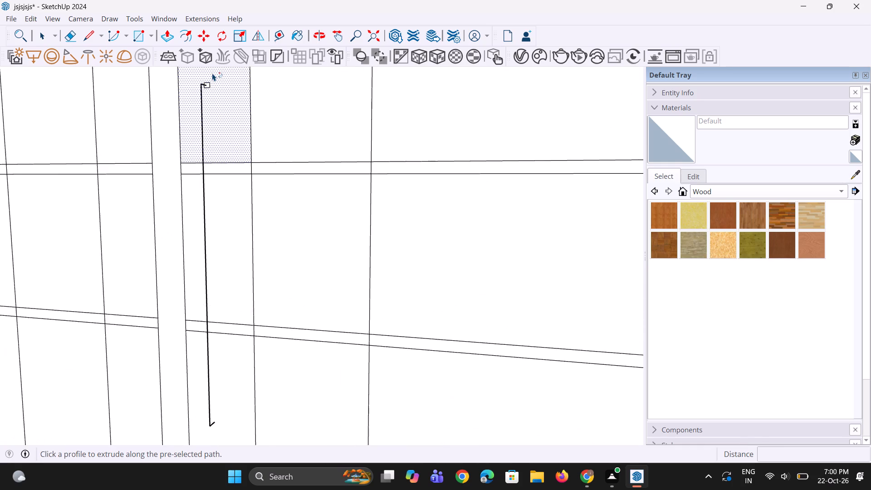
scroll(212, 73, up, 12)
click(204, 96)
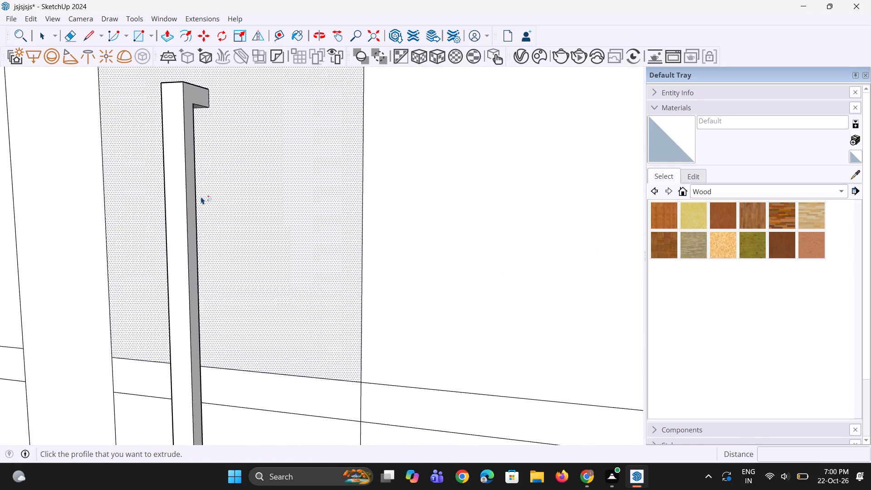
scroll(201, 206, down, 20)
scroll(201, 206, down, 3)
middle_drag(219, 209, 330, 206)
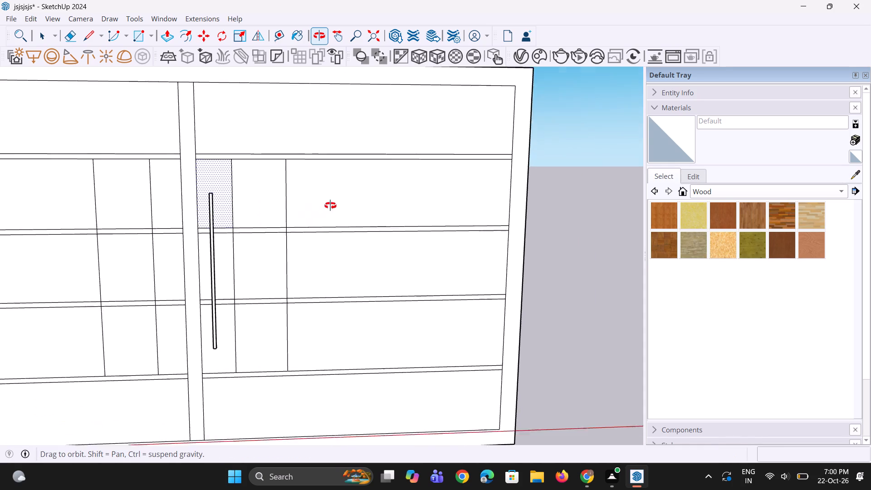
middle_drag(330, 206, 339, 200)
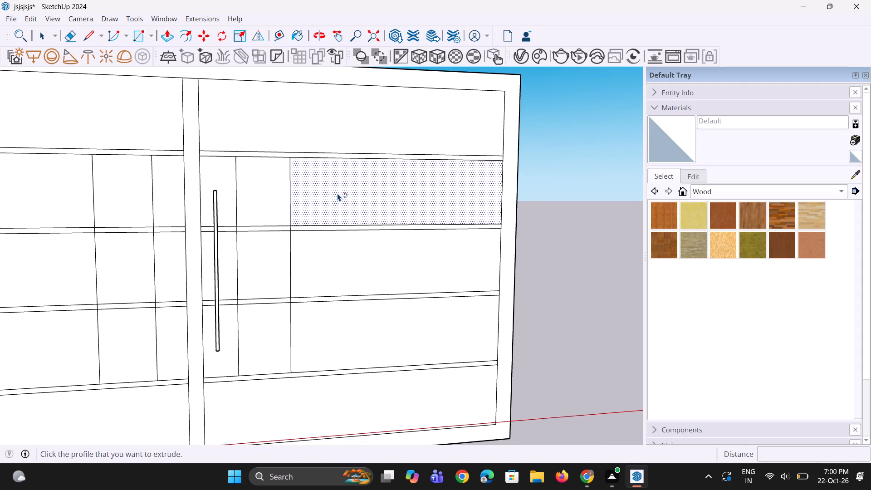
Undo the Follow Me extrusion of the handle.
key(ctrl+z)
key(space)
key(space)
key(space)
Copy the three-segment handle path with its small rectangle across the gate's central post onto the other leaf, about 8 13/16" away.
scroll(224, 186, up, 3)
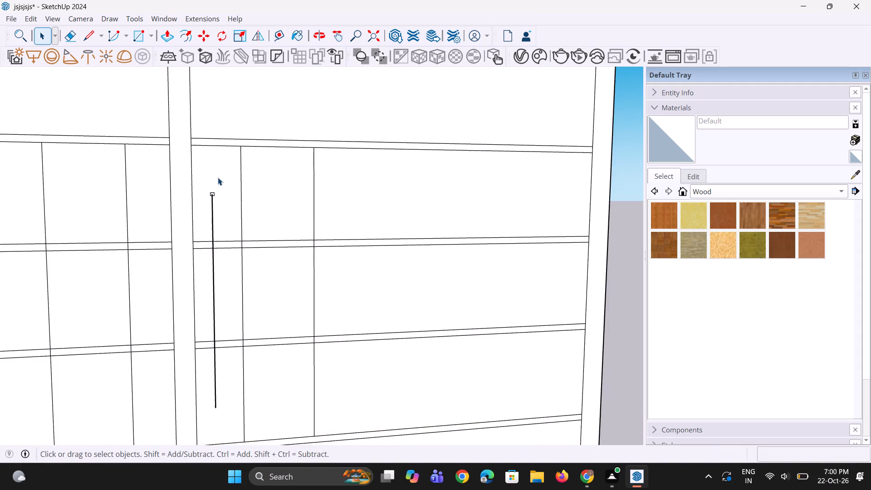
scroll(218, 177, up, 13)
middle_drag(220, 205, 264, 199)
scroll(200, 182, up, 6)
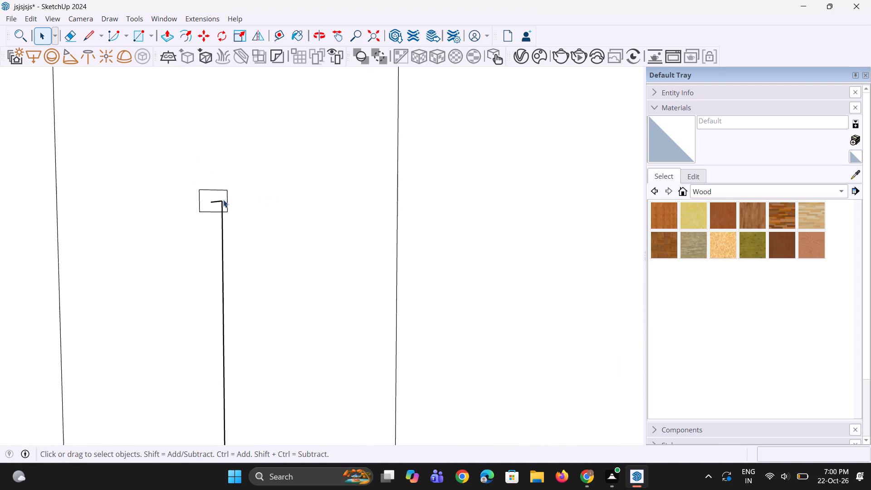
click(219, 202)
scroll(219, 202, up, 1)
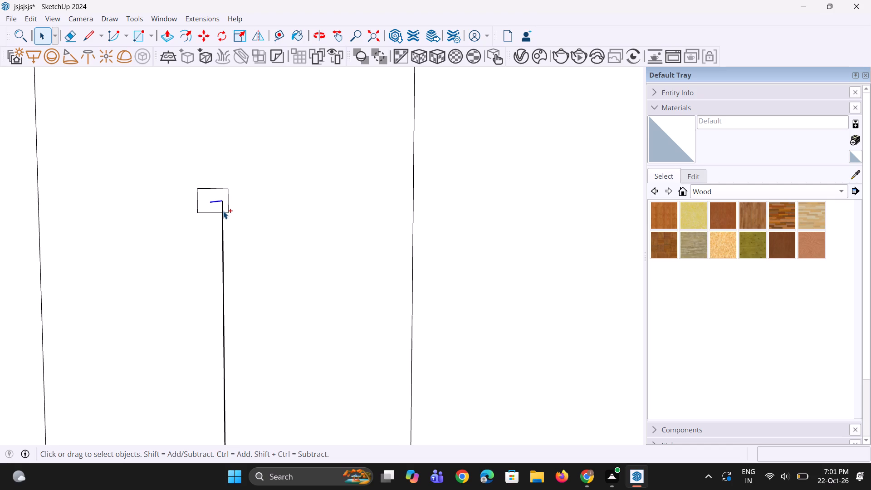
ctrl+click(223, 211)
scroll(217, 182, down, 18)
scroll(217, 176, down, 11)
scroll(226, 277, up, 10)
scroll(207, 318, down, 1)
scroll(206, 324, up, 4)
scroll(211, 316, up, 20)
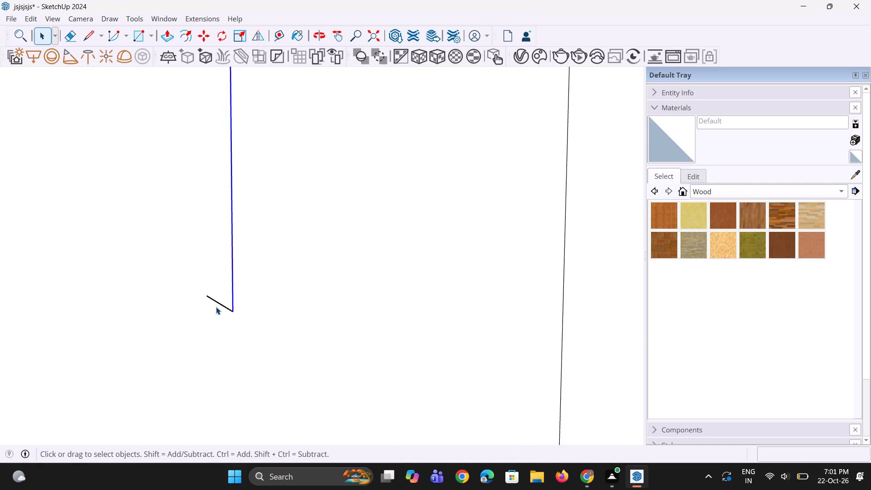
ctrl+scroll(224, 303, up, 3)
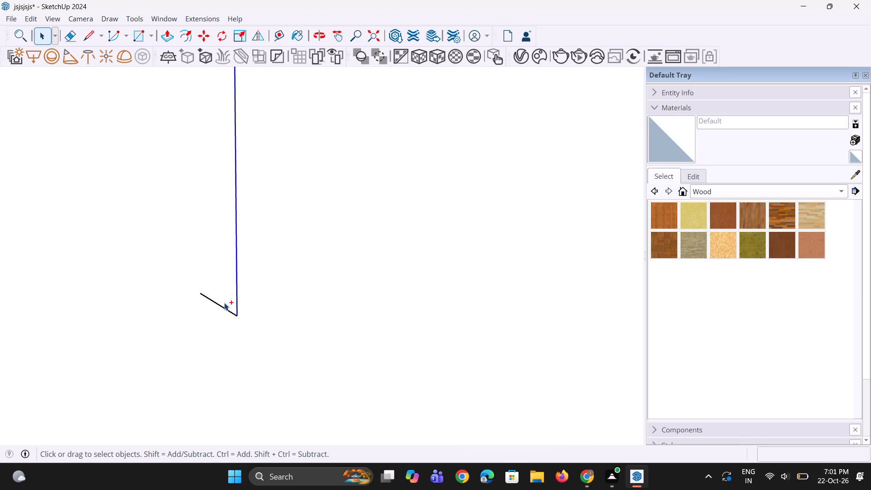
ctrl+click(225, 309)
scroll(228, 314, down, 4)
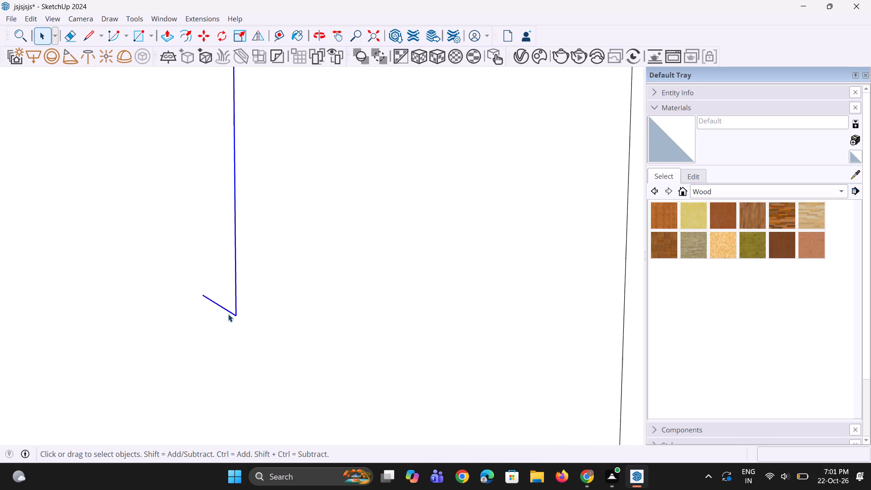
scroll(228, 314, down, 19)
scroll(236, 304, down, 9)
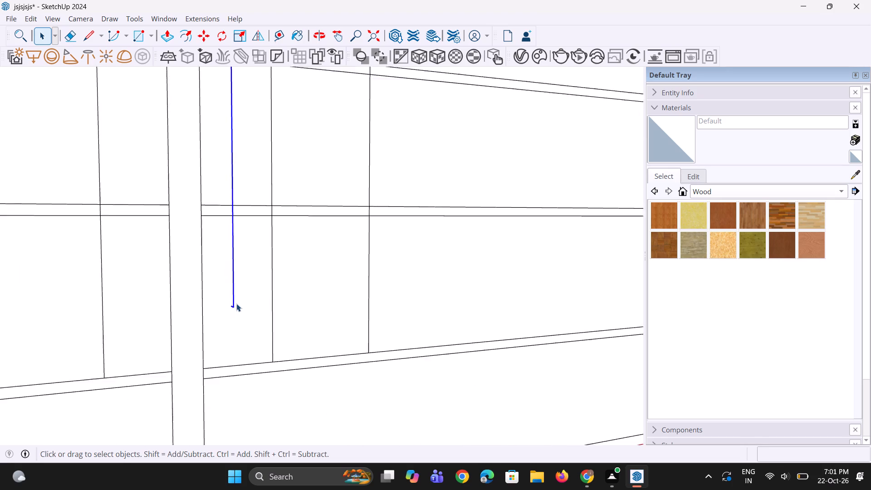
scroll(236, 304, down, 14)
scroll(252, 228, up, 12)
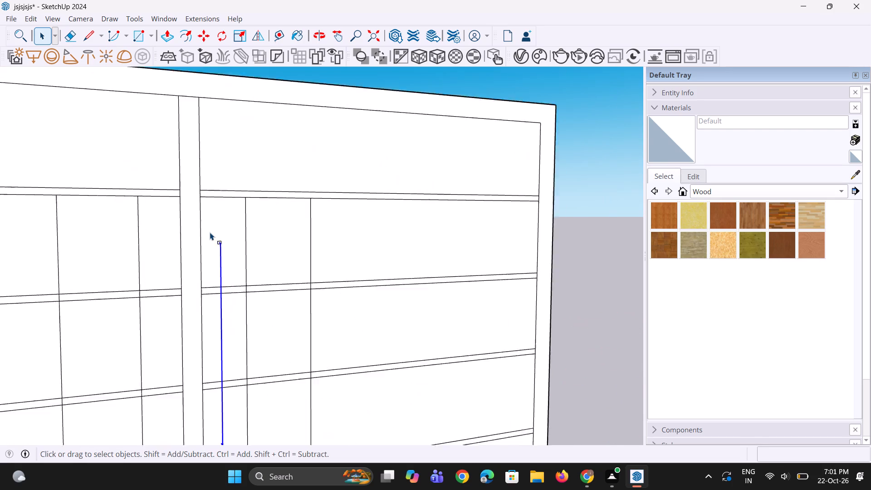
scroll(210, 232, up, 20)
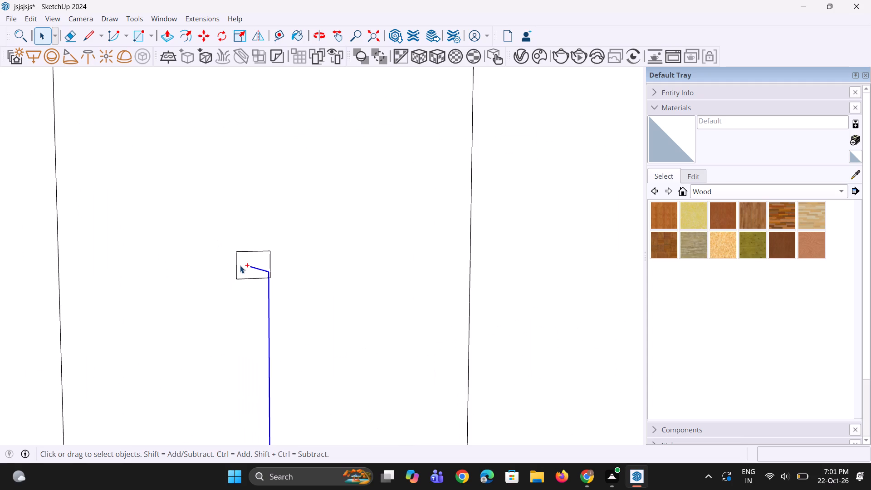
ctrl+click(240, 265)
key(m)
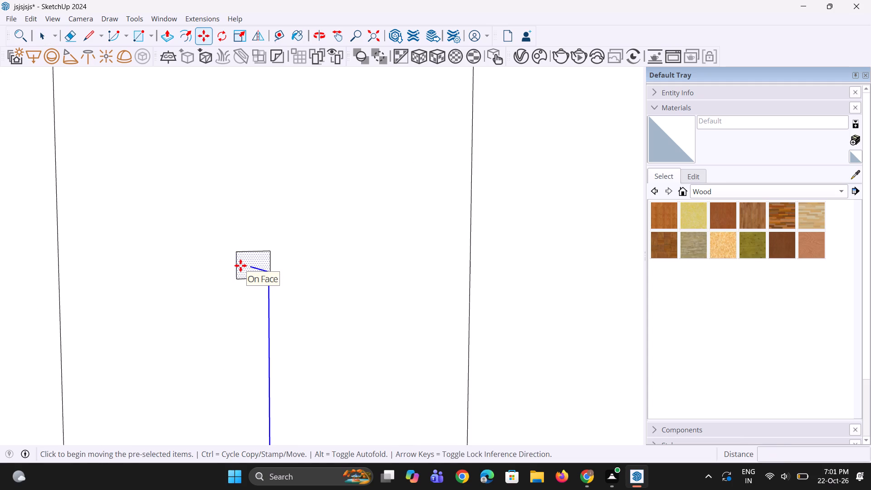
click(240, 265)
scroll(217, 272, down, 9)
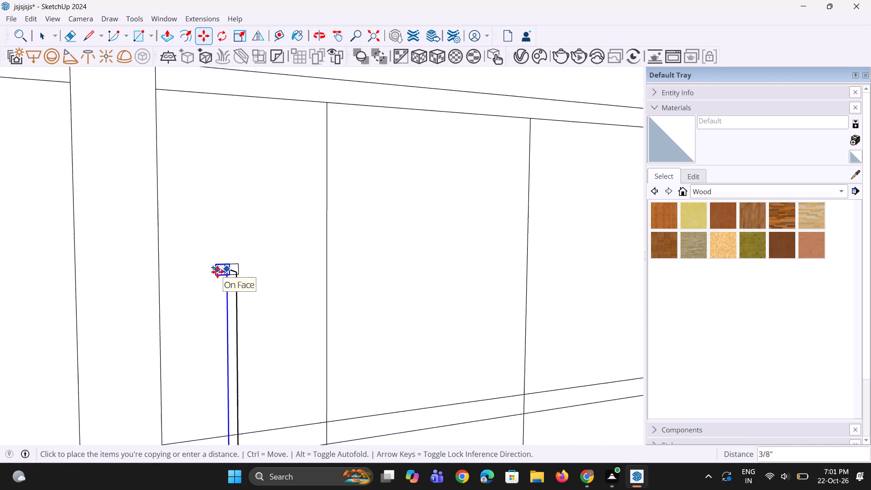
scroll(217, 272, down, 14)
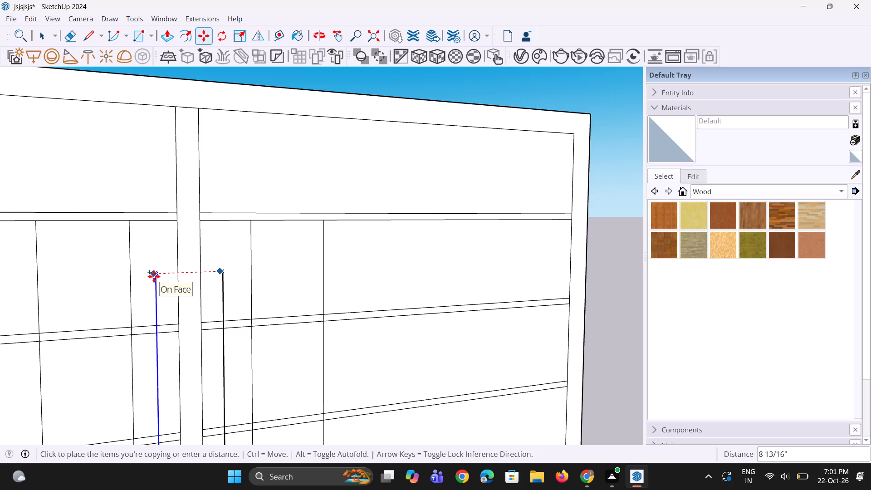
click(154, 276)
middle_drag(173, 274, 203, 273)
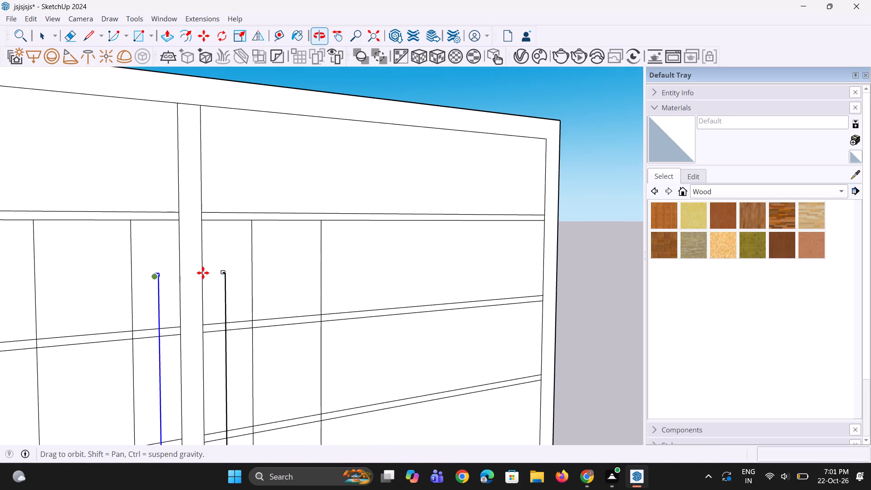
key(space)
key(space)
click(353, 86)
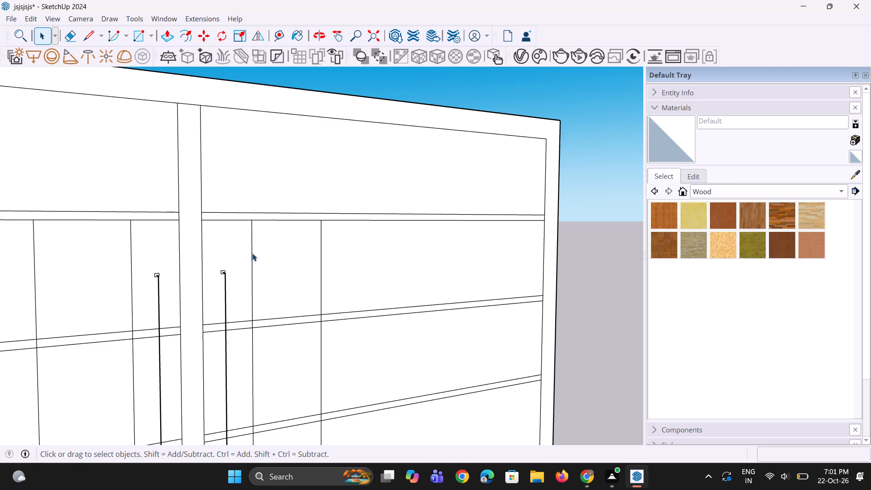
Save the model.
key(ctrl+s)
scroll(230, 257, up, 8)
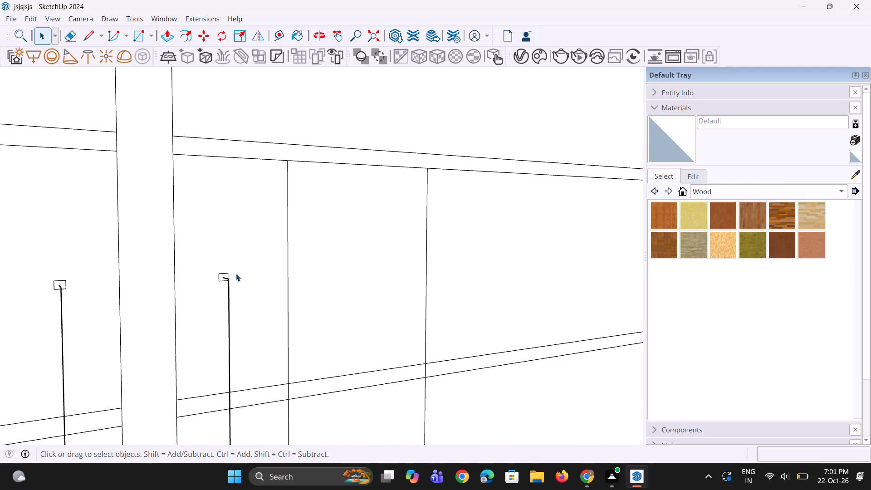
scroll(240, 271, up, 6)
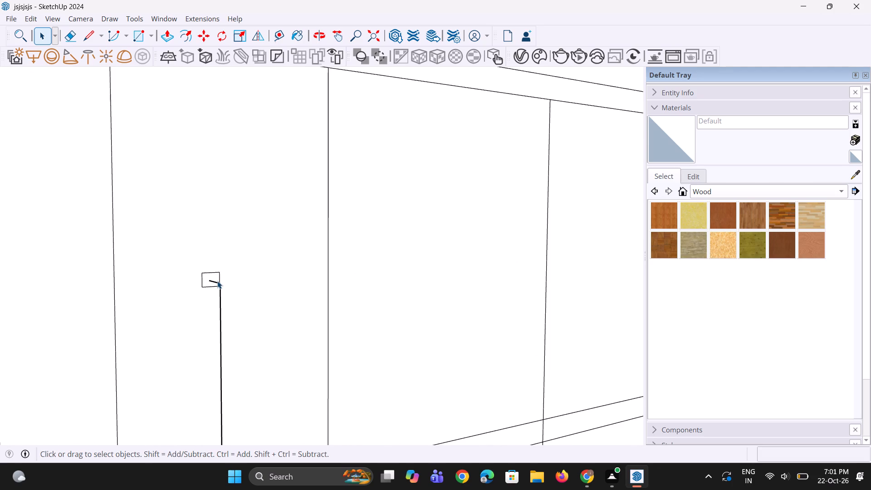
scroll(217, 281, up, 2)
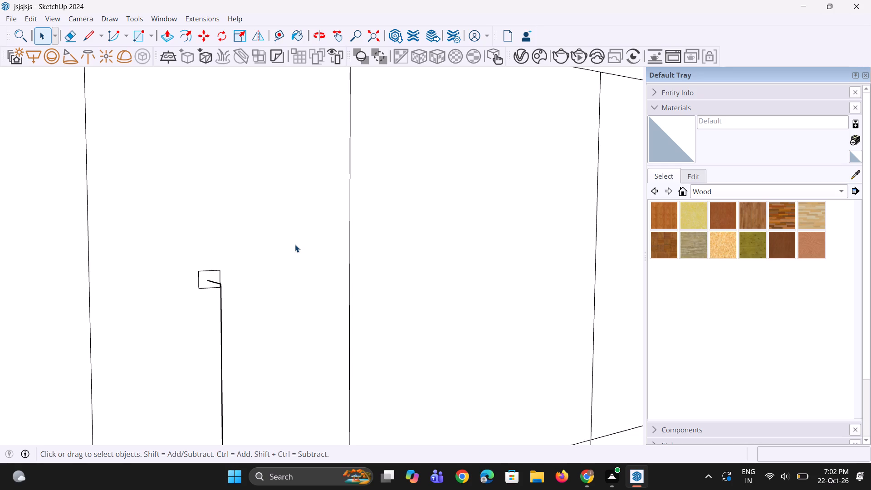
key(ctrl+s)
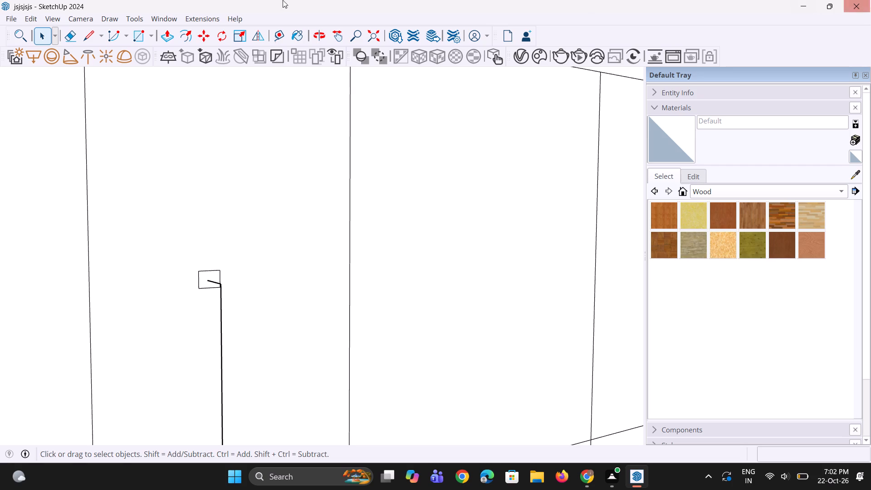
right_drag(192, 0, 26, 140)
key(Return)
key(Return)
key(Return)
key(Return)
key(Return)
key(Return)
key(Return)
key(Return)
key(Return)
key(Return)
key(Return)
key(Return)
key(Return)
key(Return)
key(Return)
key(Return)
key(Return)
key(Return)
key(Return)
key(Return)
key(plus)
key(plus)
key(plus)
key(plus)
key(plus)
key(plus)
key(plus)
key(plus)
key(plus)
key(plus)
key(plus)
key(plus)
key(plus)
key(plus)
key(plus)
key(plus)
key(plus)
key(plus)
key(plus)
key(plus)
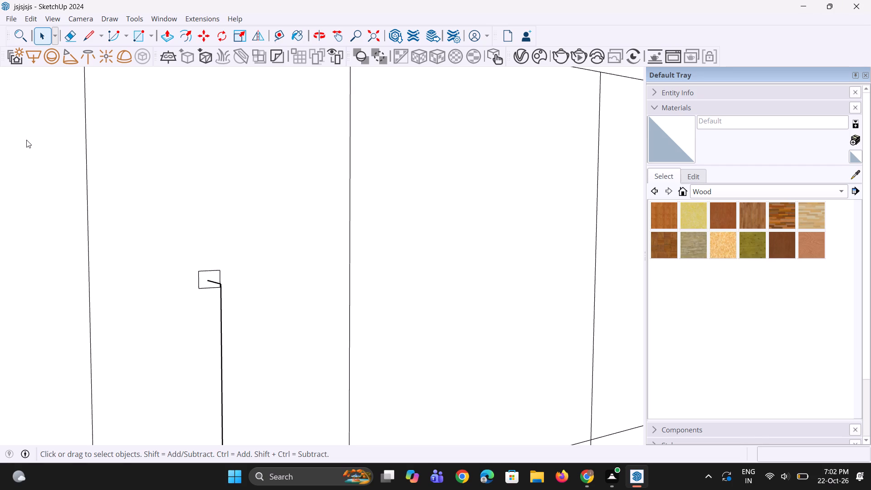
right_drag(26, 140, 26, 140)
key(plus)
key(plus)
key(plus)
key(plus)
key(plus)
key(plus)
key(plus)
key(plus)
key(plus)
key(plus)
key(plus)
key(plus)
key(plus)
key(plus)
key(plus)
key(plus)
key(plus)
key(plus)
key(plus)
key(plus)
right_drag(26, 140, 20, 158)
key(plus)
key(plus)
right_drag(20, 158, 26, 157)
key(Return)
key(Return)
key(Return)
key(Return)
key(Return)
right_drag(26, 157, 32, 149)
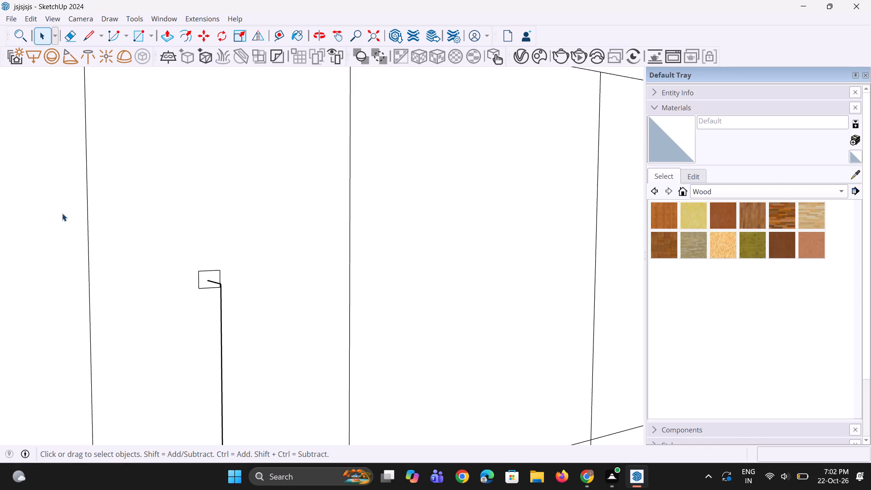
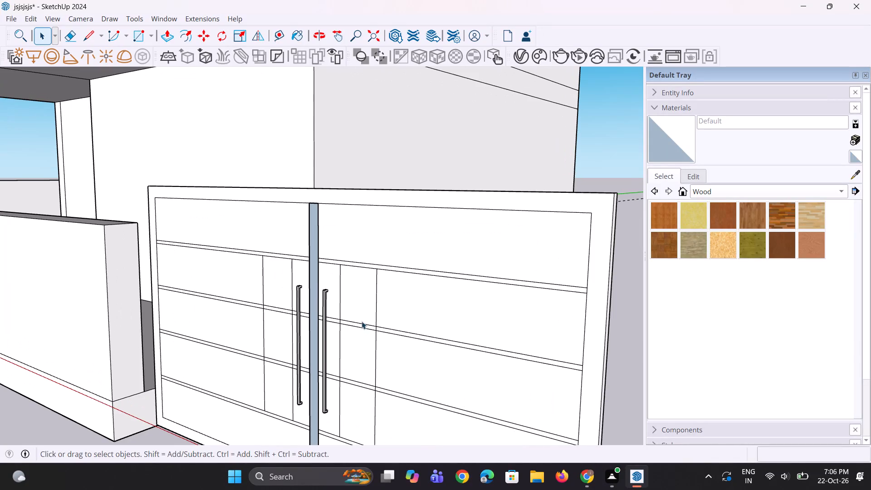
Push/Pull all segments of the vertical panel on the gate's right-hand leaf outward by 1", including the narrow rail strips crossing it.
key(p)
click(366, 307)
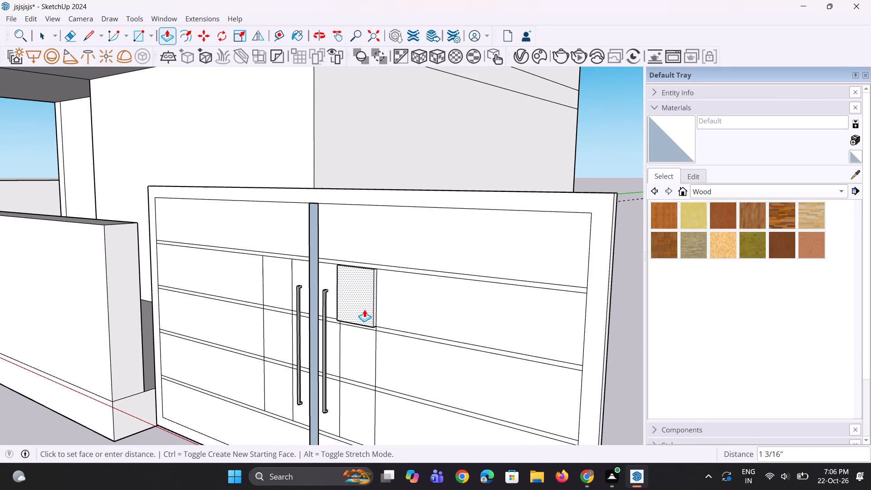
key(1)
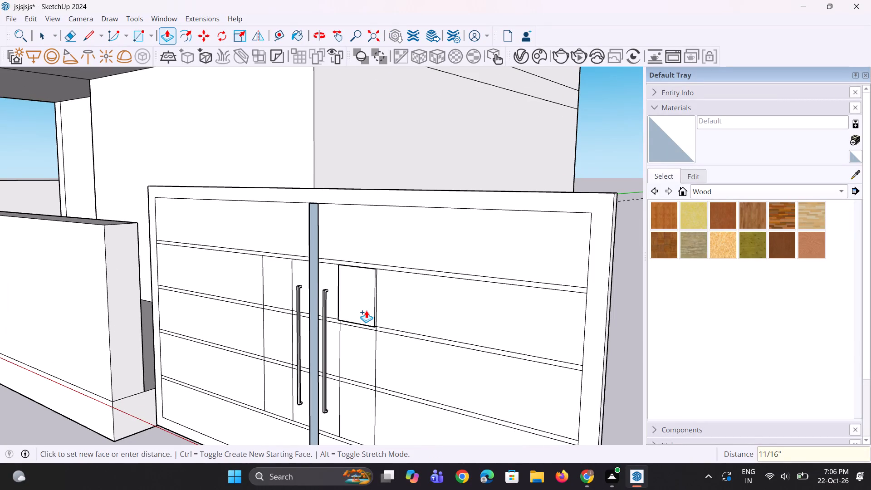
key(1)
key(shift+quotedbl)
key(Return)
scroll(369, 326, up, 2)
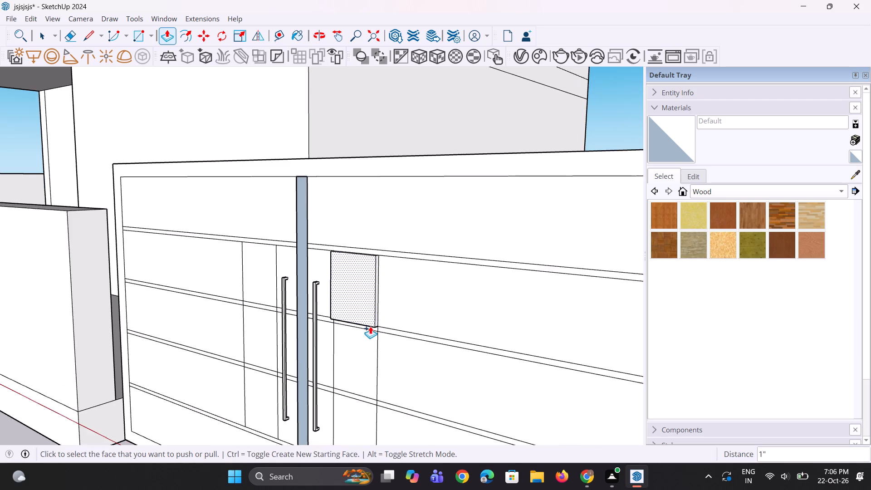
scroll(370, 326, up, 5)
double_click(372, 330)
double_click(366, 359)
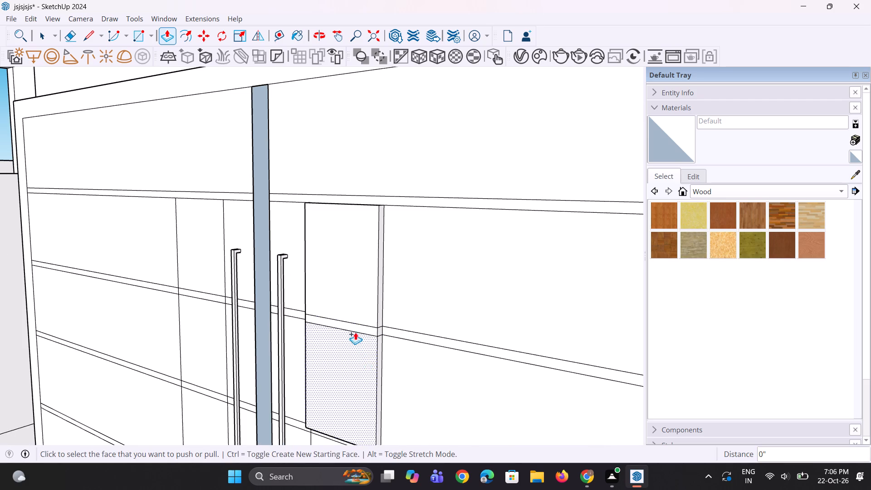
scroll(319, 305, down, 11)
scroll(346, 365, up, 9)
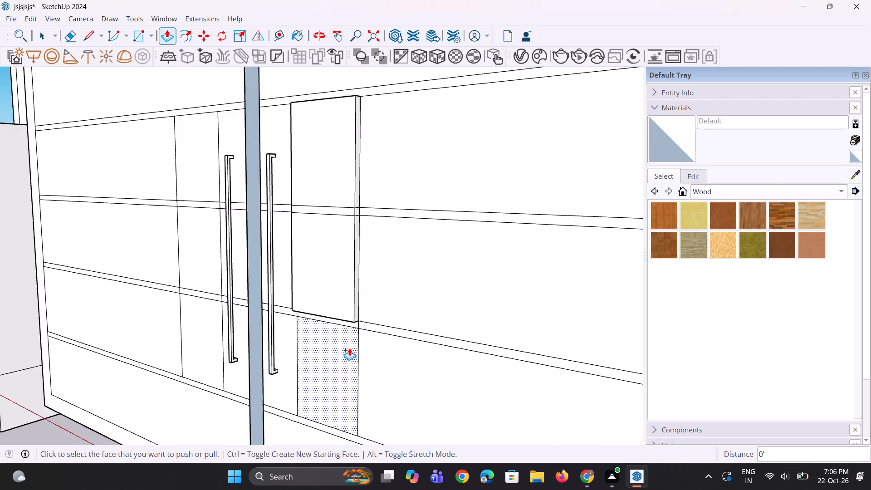
scroll(349, 339, up, 3)
double_click(357, 322)
double_click(341, 361)
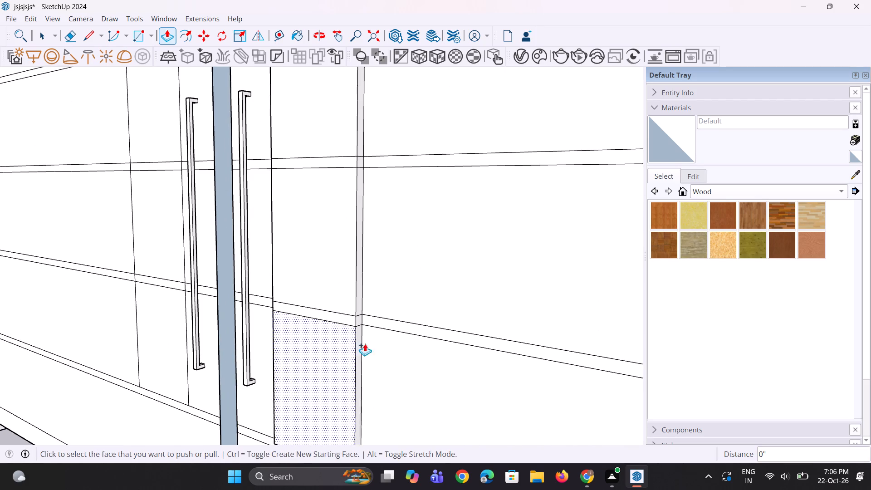
Push/Pull all segments of the matching vertical panel on the left-hand leaf outward by the same 1", rail strips included.
scroll(379, 332, down, 4)
scroll(445, 316, down, 5)
scroll(254, 350, up, 3)
scroll(295, 336, up, 4)
double_click(295, 336)
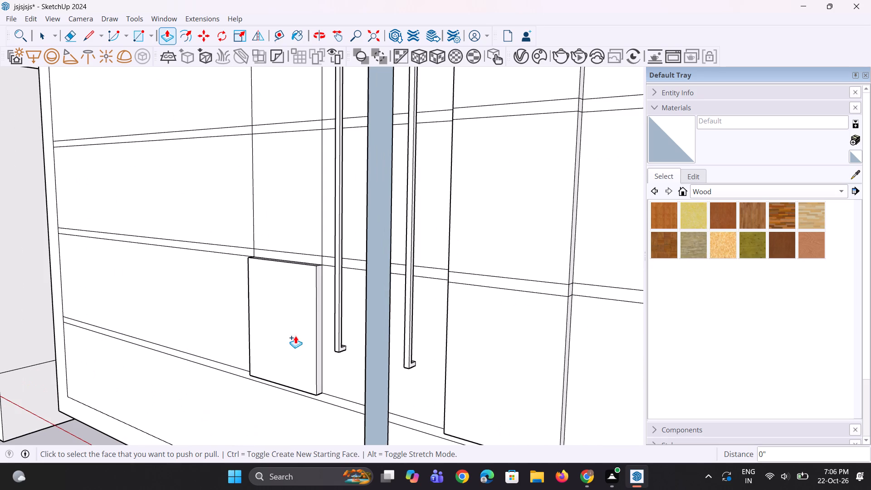
double_click(312, 260)
double_click(306, 233)
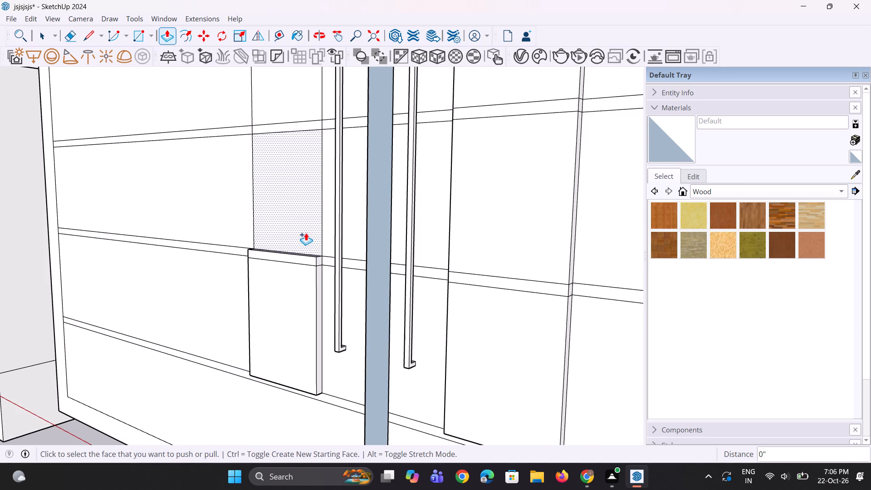
double_click(314, 128)
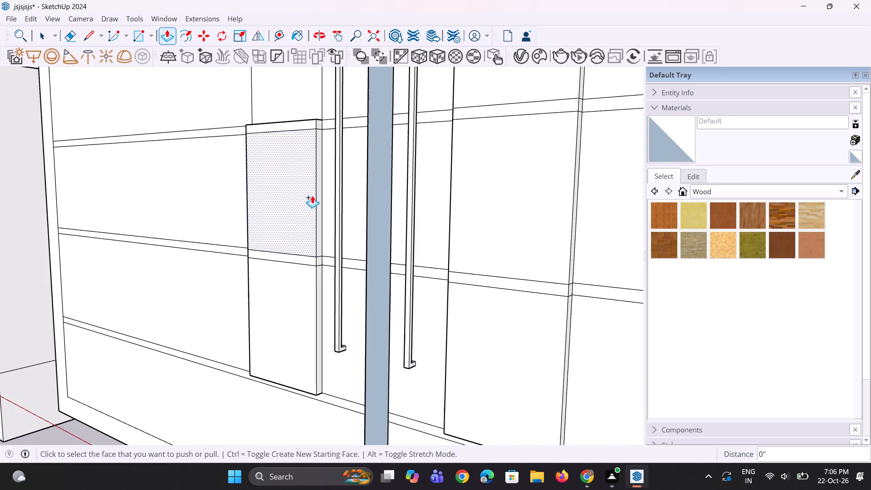
scroll(305, 261, down, 8)
double_click(299, 146)
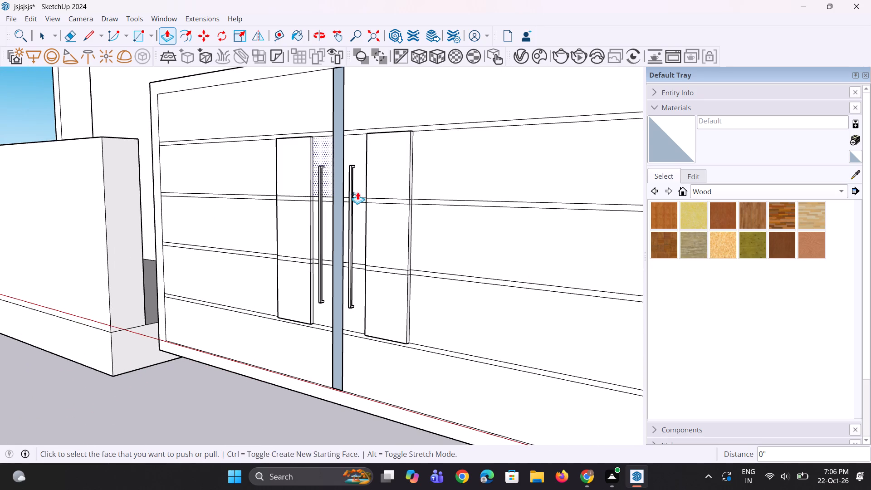
Erase the leftover horizontal rail lines crossing the front face of the right-hand leaf's raised panel.
scroll(369, 193, up, 9)
key(e)
click(406, 208)
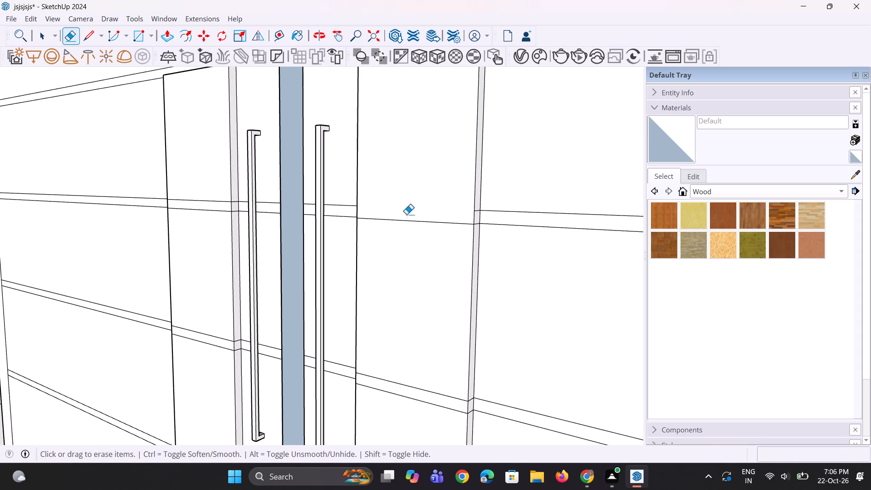
click(408, 221)
click(418, 387)
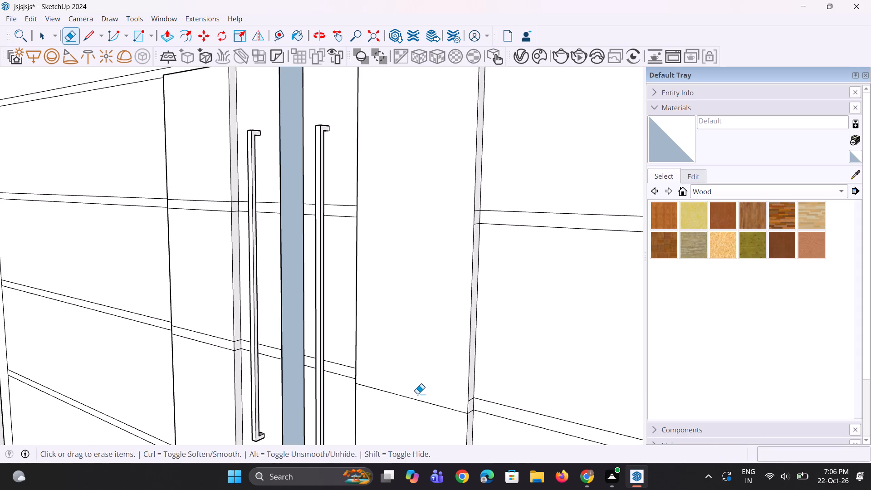
click(416, 396)
click(409, 399)
Erase the short rail lines on the outer side face of the right-hand leaf's raised panel.
scroll(403, 312, down, 4)
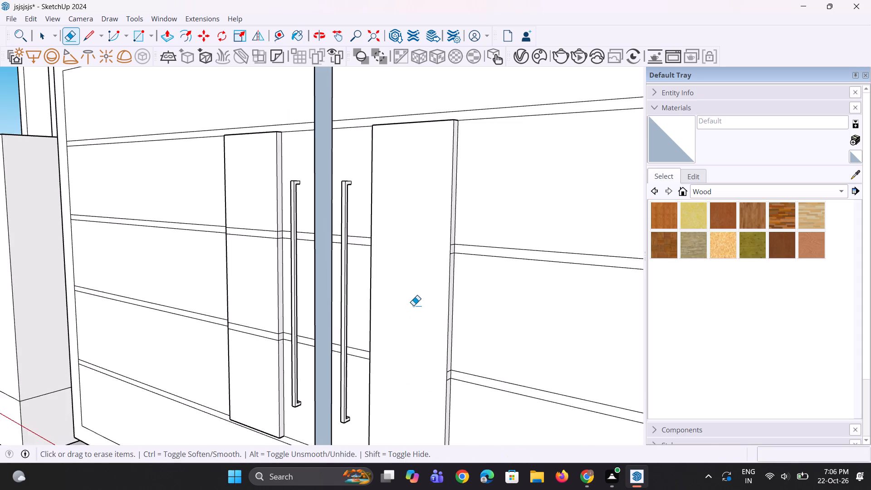
scroll(413, 305, down, 5)
scroll(431, 347, up, 17)
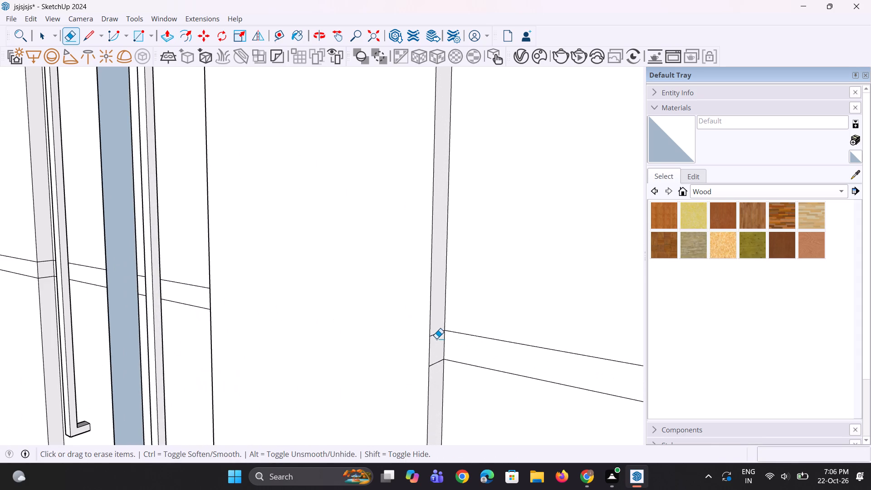
click(436, 338)
click(436, 336)
click(435, 365)
scroll(435, 365, down, 6)
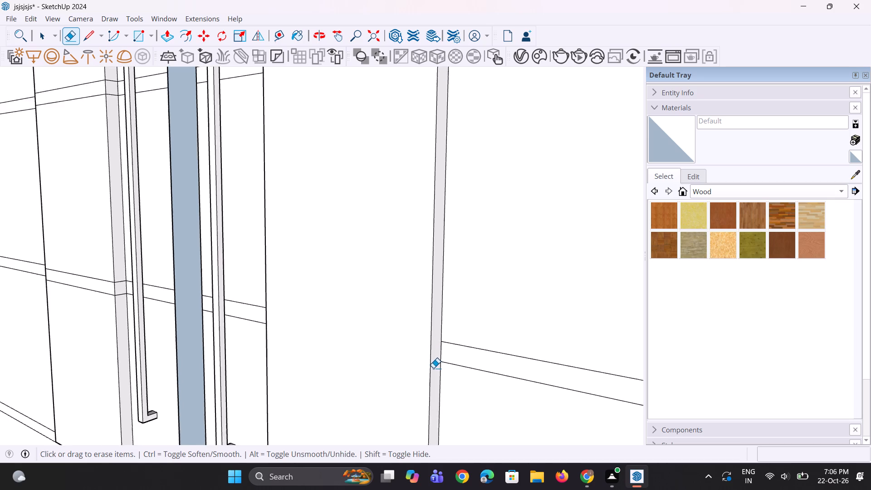
scroll(433, 368, down, 9)
scroll(446, 218, up, 16)
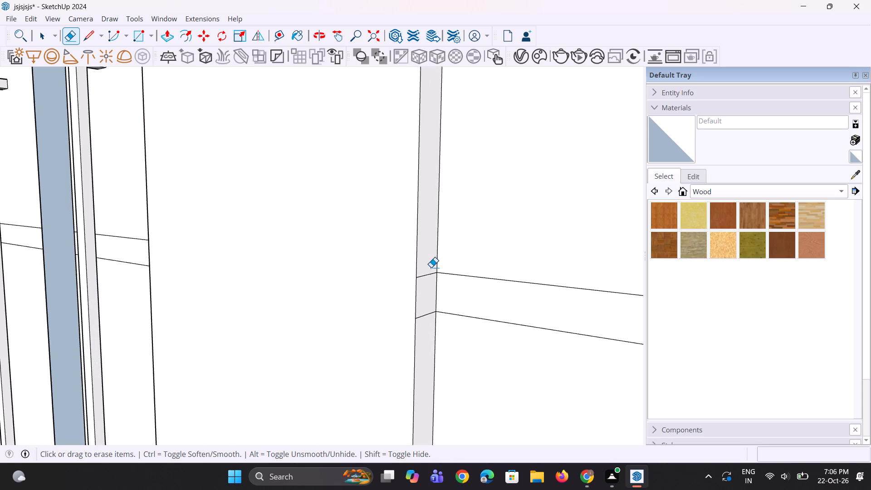
drag(425, 274, 419, 318)
Erase the leftover horizontal rail lines crossing the front face of the left-hand leaf's raised panel.
scroll(431, 304, down, 12)
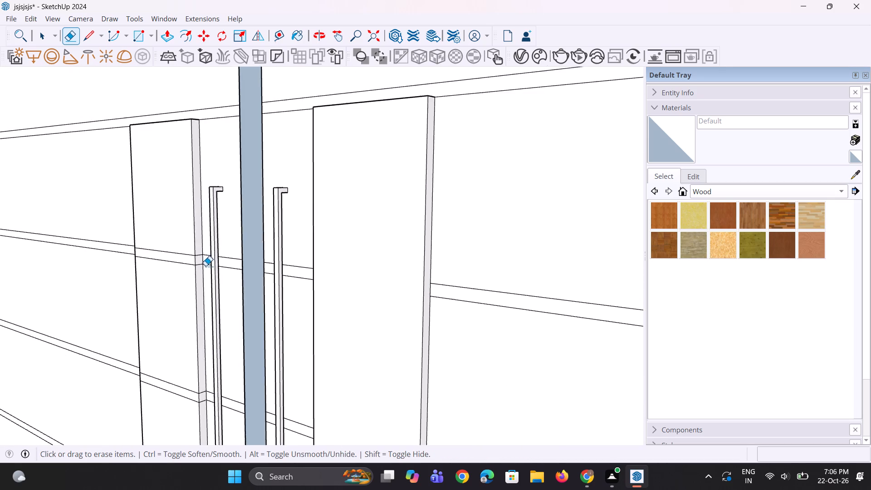
scroll(194, 262, up, 3)
drag(183, 247, 181, 278)
scroll(190, 236, down, 5)
scroll(184, 326, up, 4)
drag(177, 339, 175, 345)
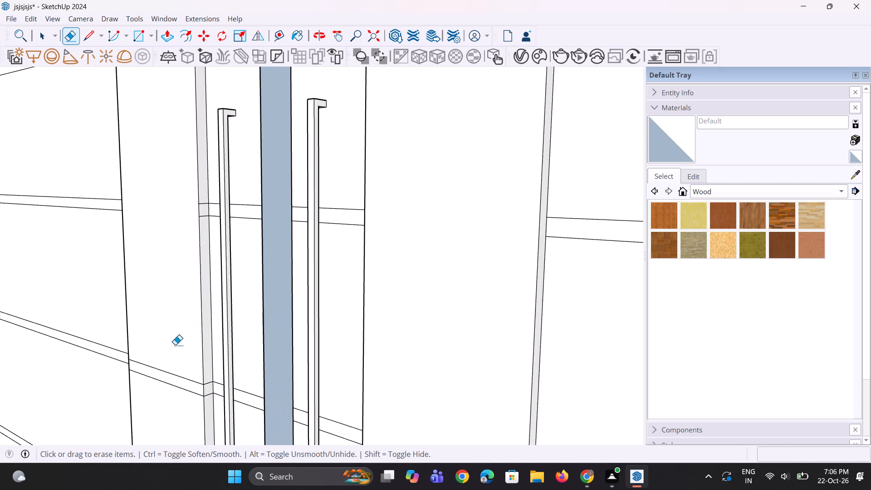
drag(175, 345, 174, 412)
Erase the short rail lines on the left-hand raised panel's side face that faces the central post.
scroll(196, 327, down, 11)
scroll(237, 322, up, 9)
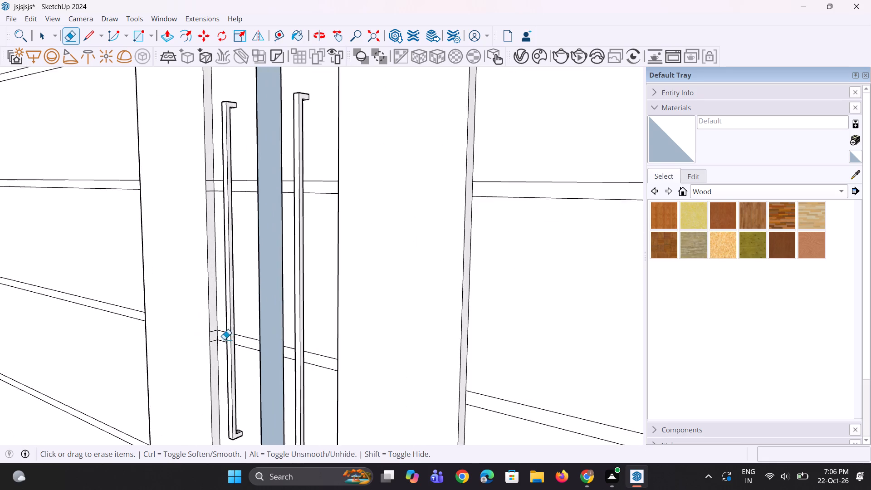
scroll(224, 339, up, 14)
drag(210, 321, 212, 373)
scroll(215, 371, down, 6)
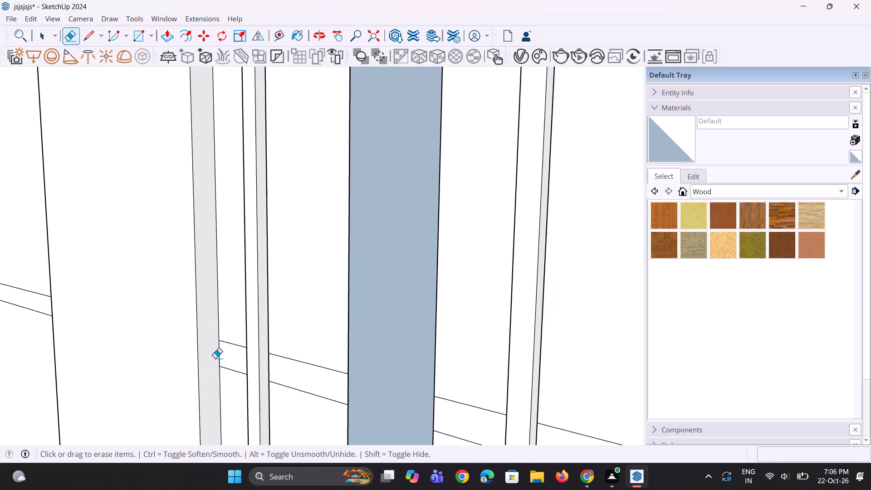
scroll(213, 334, down, 12)
scroll(219, 211, up, 14)
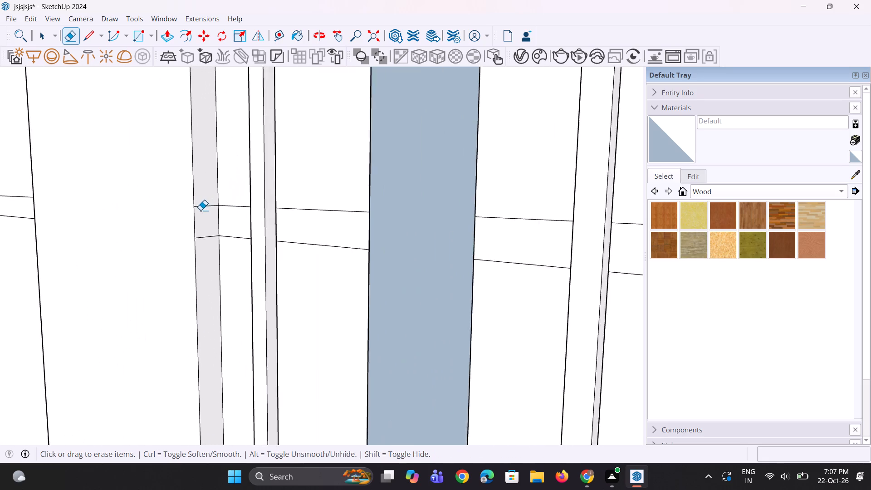
scroll(201, 210, up, 2)
drag(201, 200, 201, 247)
drag(209, 245, 210, 281)
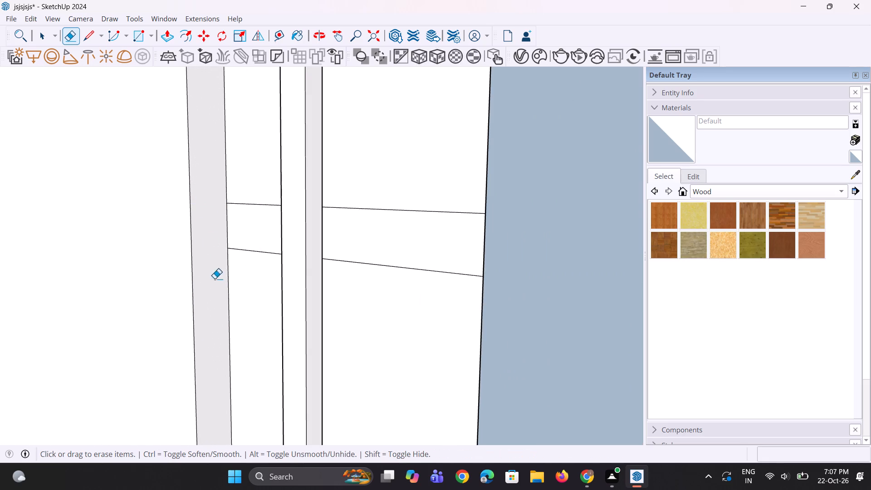
Erase the short rail lines on the right-hand raised panel's side face that faces the central post.
scroll(302, 269, down, 5)
middle_drag(307, 274, 609, 287)
scroll(602, 228, up, 2)
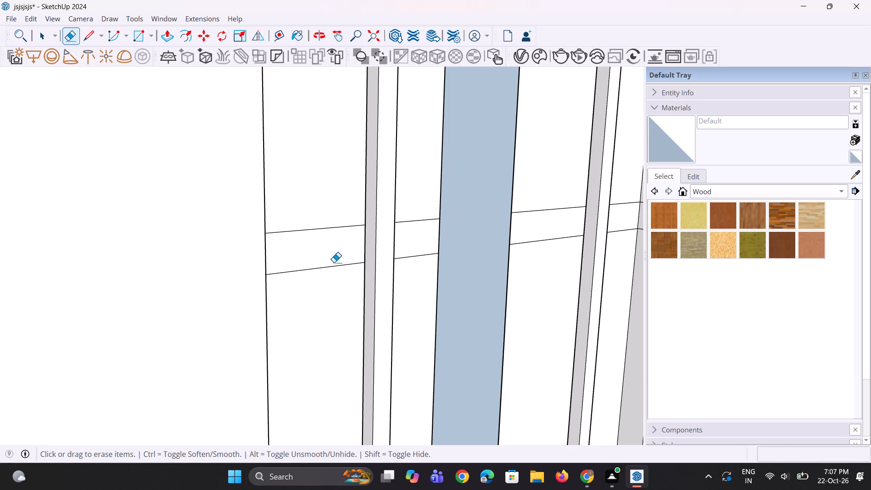
scroll(329, 265, down, 13)
scroll(542, 247, up, 4)
scroll(422, 255, up, 3)
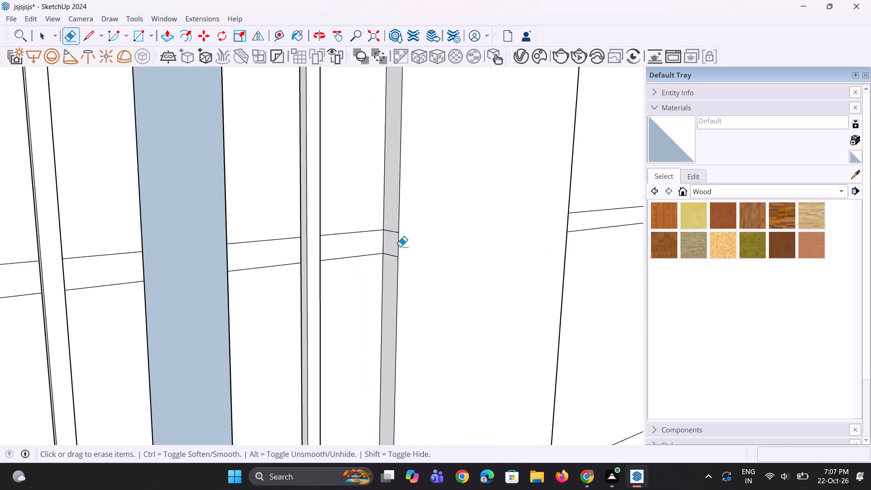
scroll(400, 246, up, 7)
drag(395, 222, 399, 241)
click(390, 265)
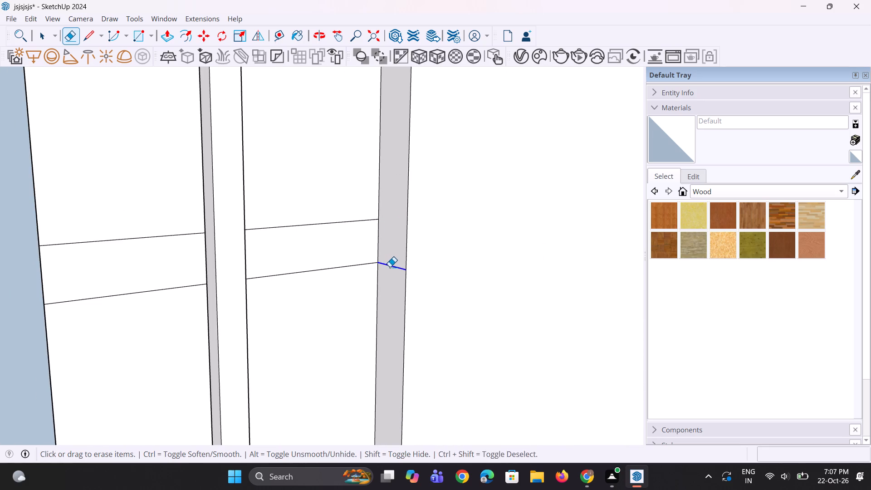
scroll(393, 236, down, 16)
middle_drag(392, 308, 435, 332)
scroll(366, 384, up, 2)
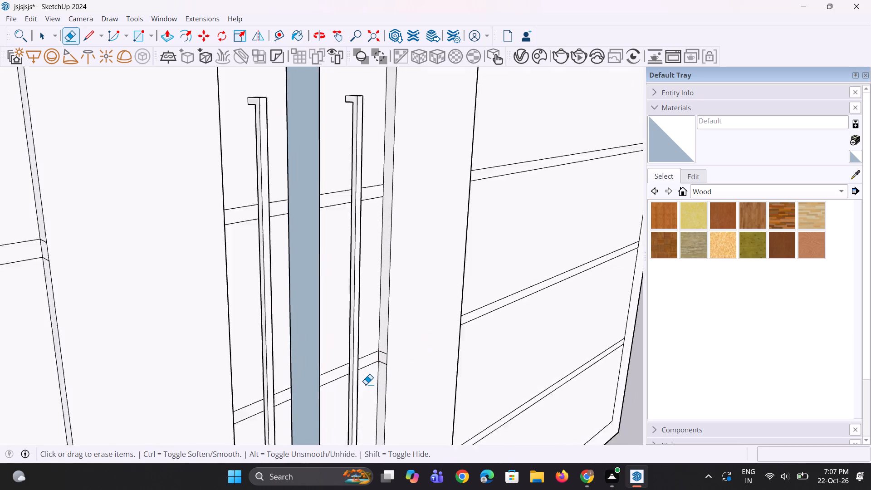
scroll(366, 384, up, 10)
drag(389, 333, 390, 369)
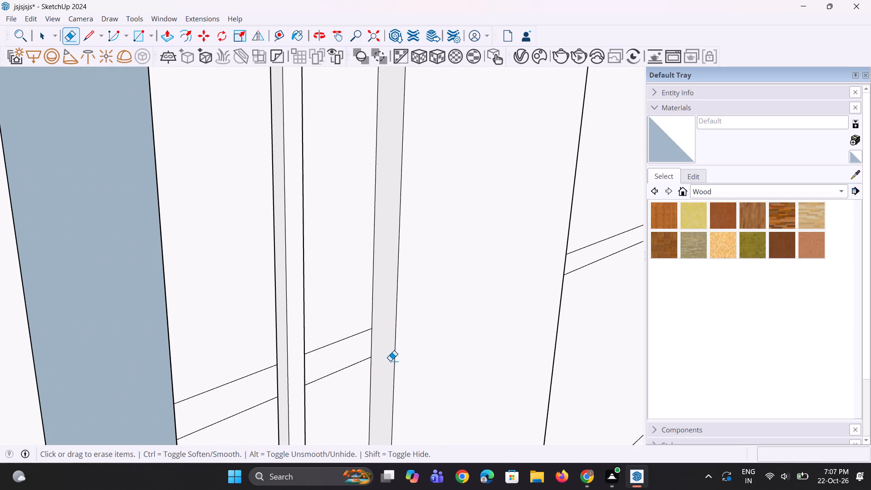
Erase the short rail lines on the outer side face of the left-hand leaf's raised panel.
scroll(371, 307, down, 17)
scroll(245, 338, up, 3)
scroll(230, 200, up, 11)
drag(205, 176, 208, 209)
drag(208, 216, 208, 234)
scroll(252, 183, down, 10)
middle_drag(195, 364, 265, 344)
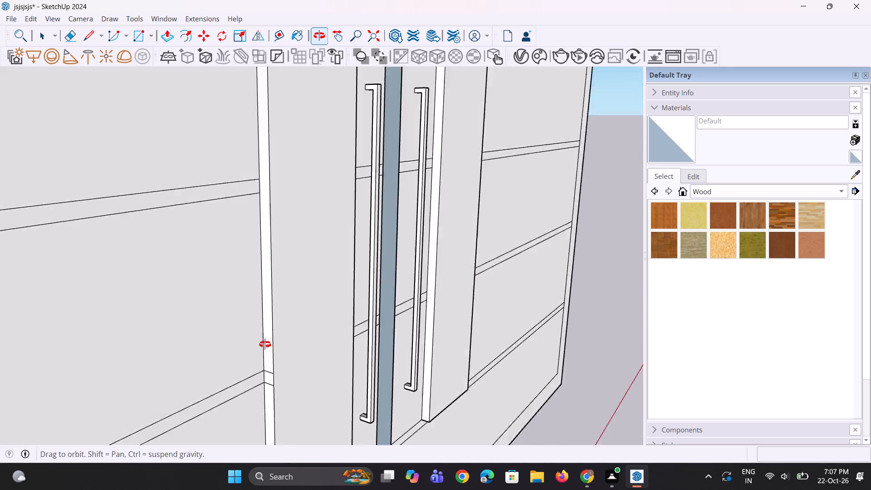
middle_drag(265, 344, 279, 337)
scroll(268, 396, up, 8)
drag(318, 349, 317, 383)
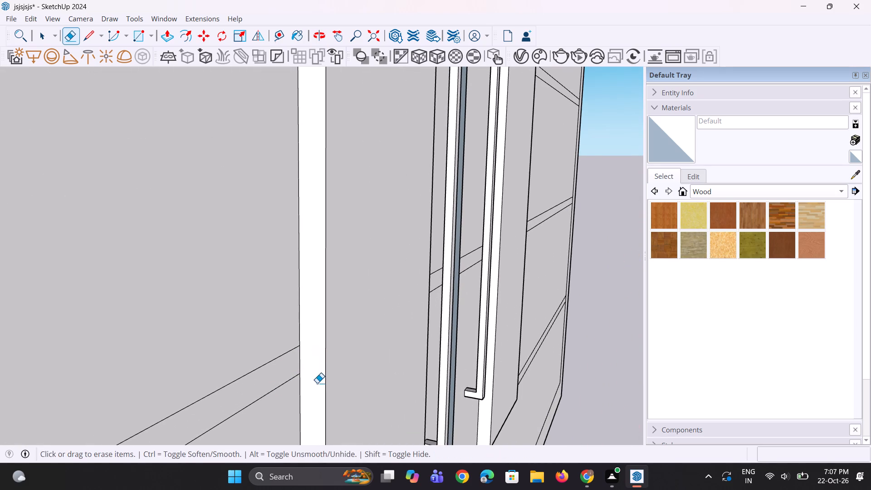
Examine the gate's cleaned-up raised panels, handles and the top of the central post from several angles.
scroll(303, 343, up, 3)
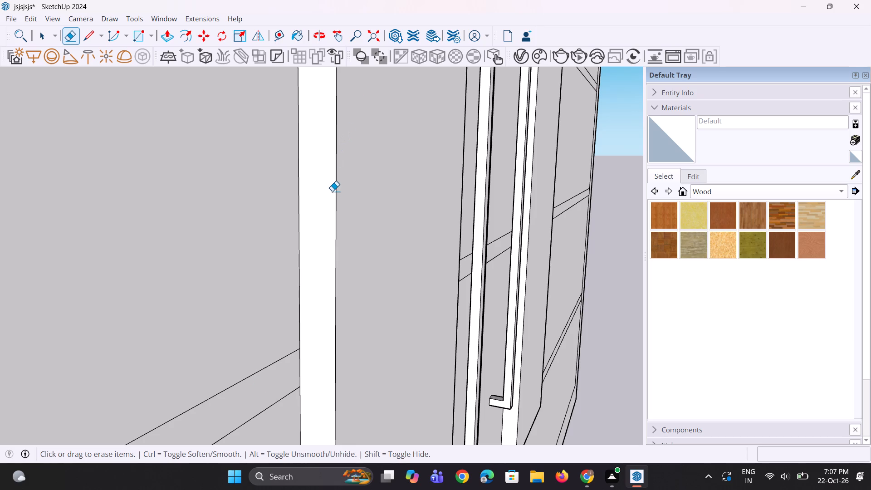
middle_drag(316, 154, 269, 154)
scroll(259, 168, down, 12)
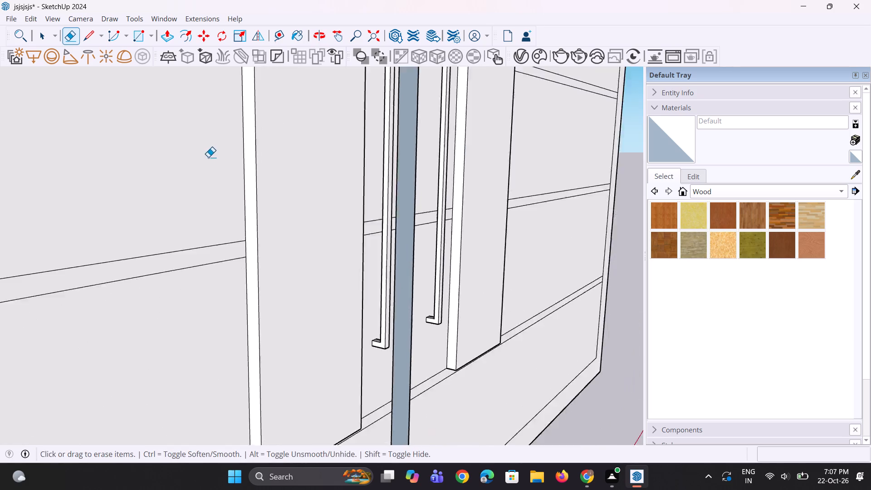
scroll(208, 157, down, 6)
middle_drag(513, 372, 426, 354)
scroll(451, 362, down, 6)
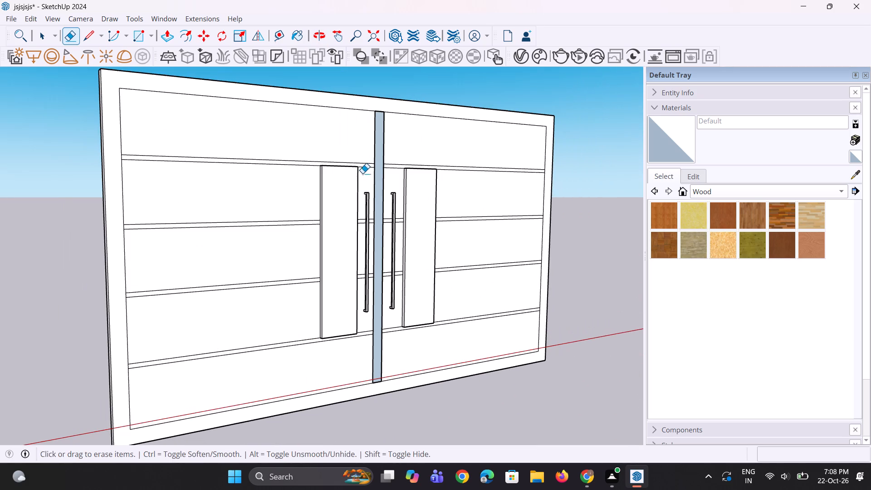
scroll(330, 124, up, 2)
scroll(391, 163, up, 1)
middle_drag(391, 163, 355, 256)
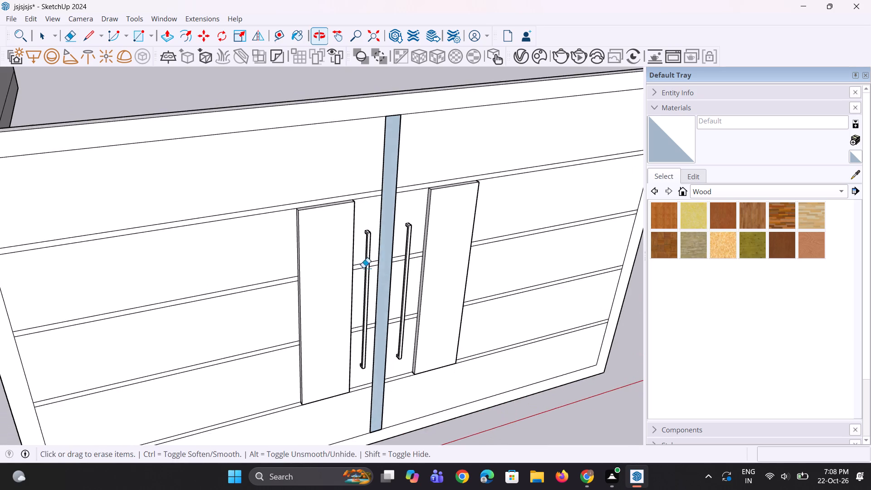
scroll(390, 270, down, 6)
middle_drag(377, 278, 343, 350)
scroll(420, 116, up, 3)
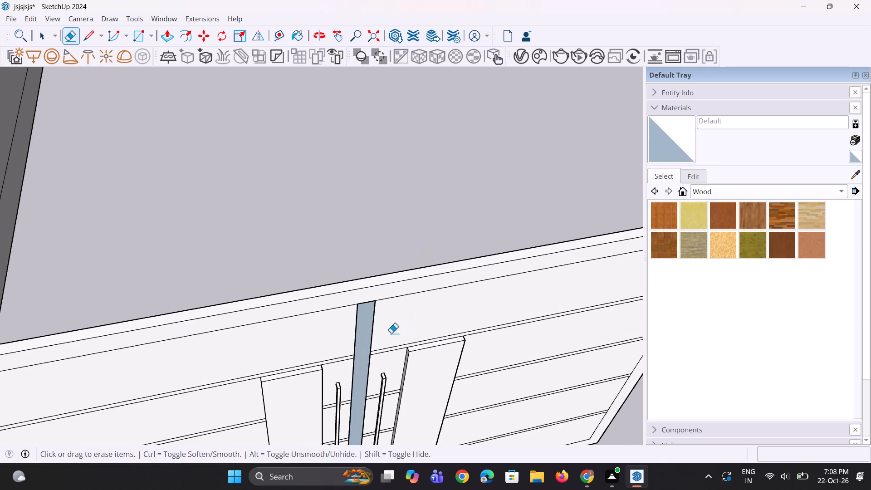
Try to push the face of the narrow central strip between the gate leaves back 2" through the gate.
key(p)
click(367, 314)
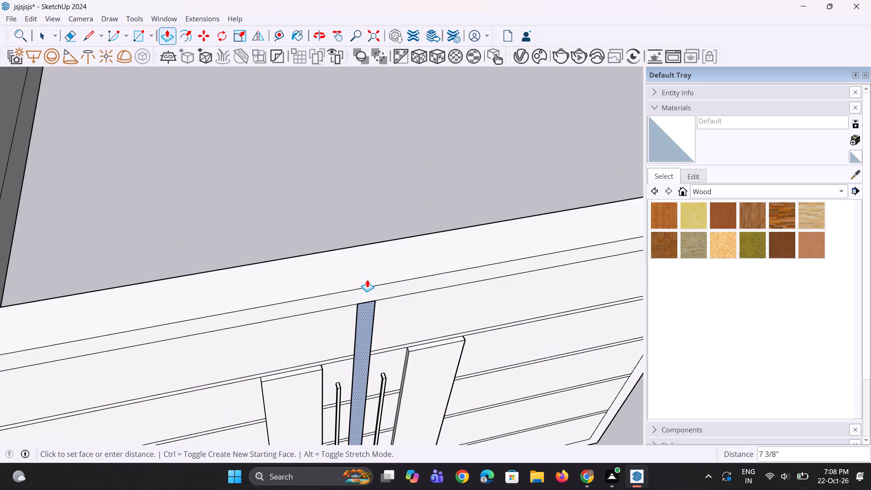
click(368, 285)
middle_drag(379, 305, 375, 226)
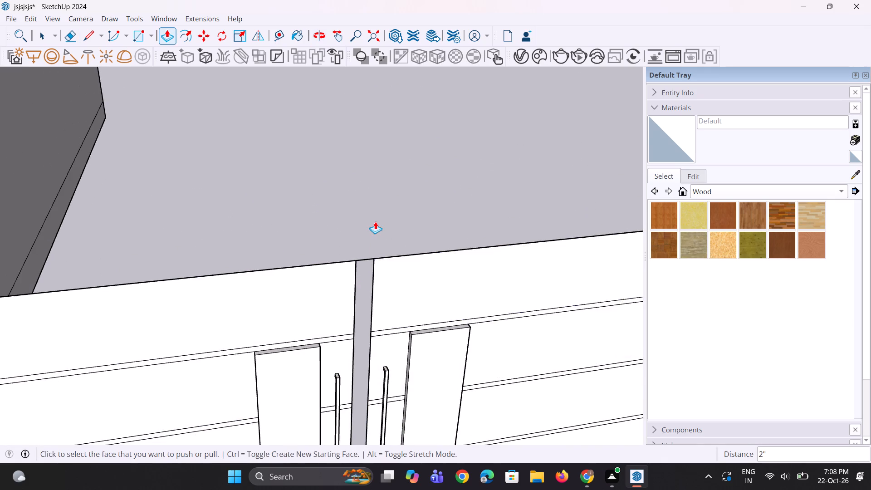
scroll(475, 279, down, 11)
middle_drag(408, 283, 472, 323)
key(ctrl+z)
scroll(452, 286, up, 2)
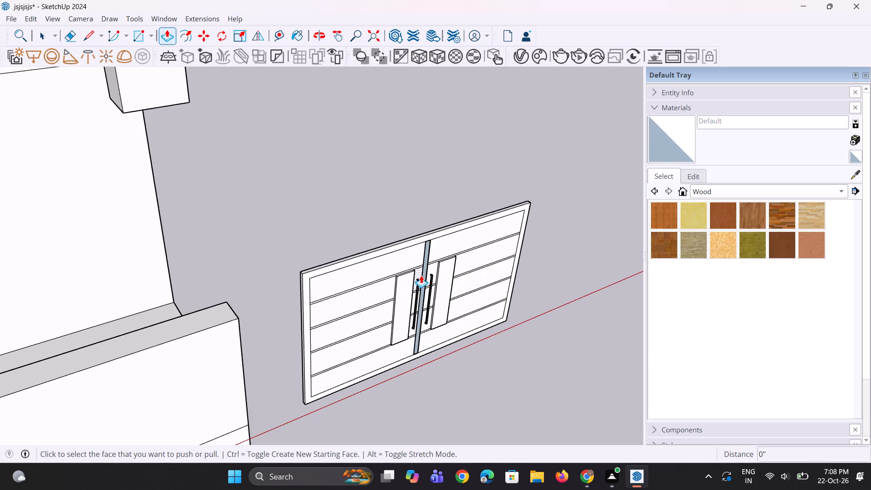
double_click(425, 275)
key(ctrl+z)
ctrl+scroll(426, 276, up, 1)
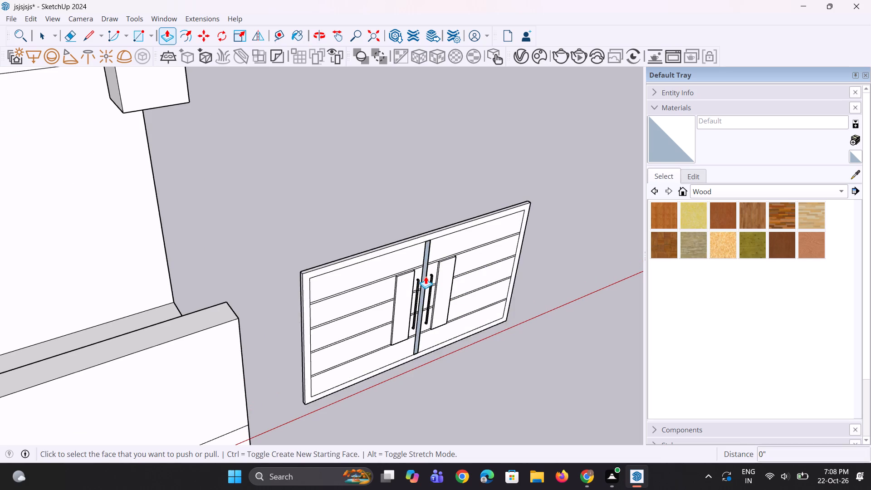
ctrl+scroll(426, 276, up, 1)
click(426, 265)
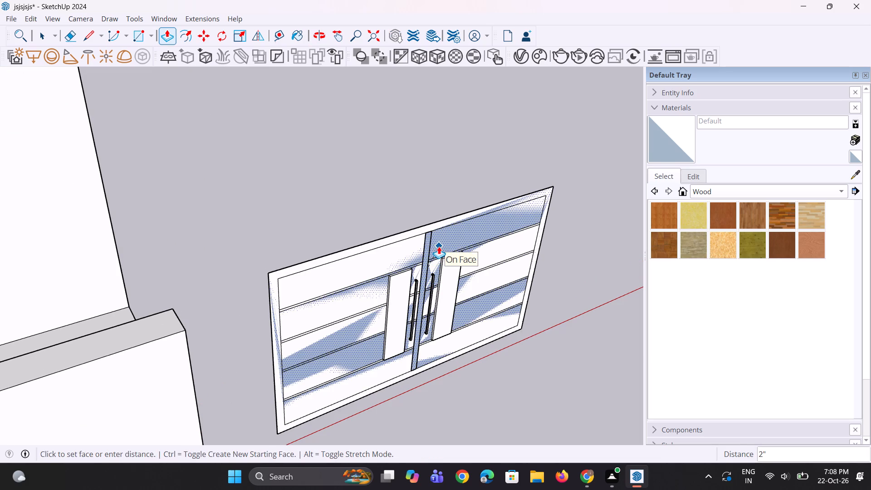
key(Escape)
Delete the face of the narrow vertical central strip between the two gate leaves.
scroll(431, 248, up, 8)
scroll(484, 289, down, 6)
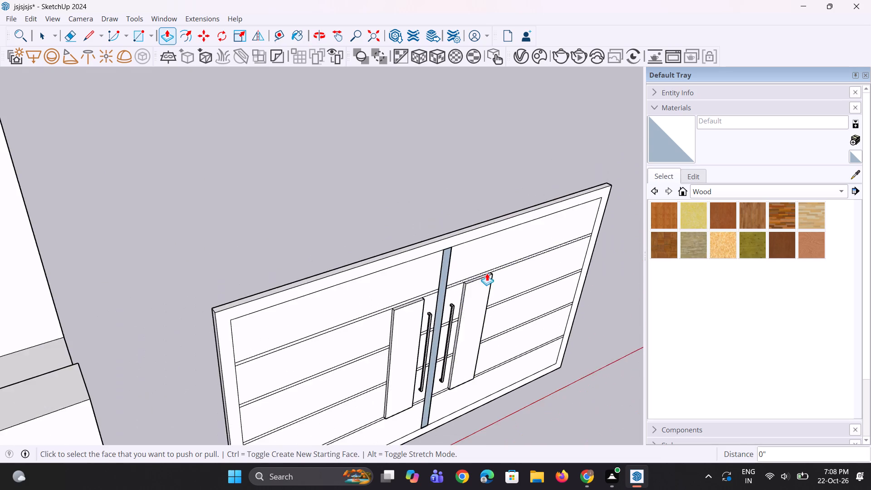
scroll(487, 273, down, 4)
middle_drag(496, 288, 448, 264)
scroll(464, 337, up, 4)
middle_drag(440, 408, 412, 323)
scroll(437, 398, up, 1)
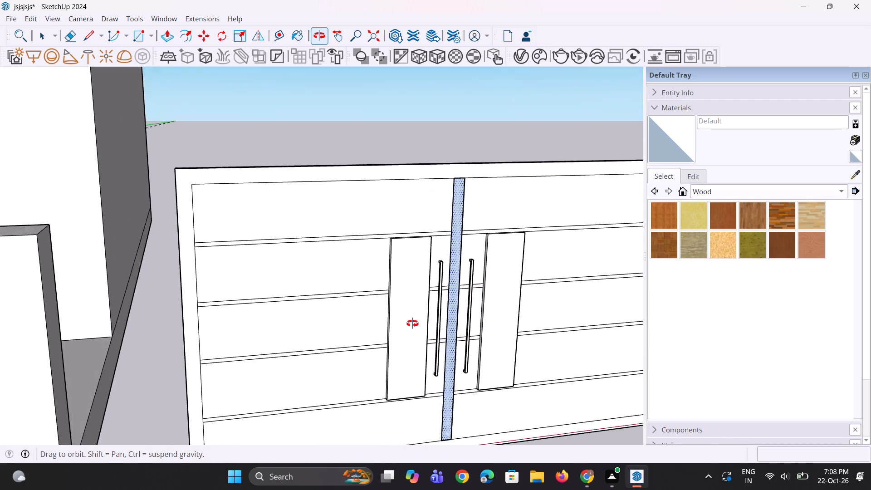
middle_drag(412, 323, 390, 307)
scroll(440, 294, up, 2)
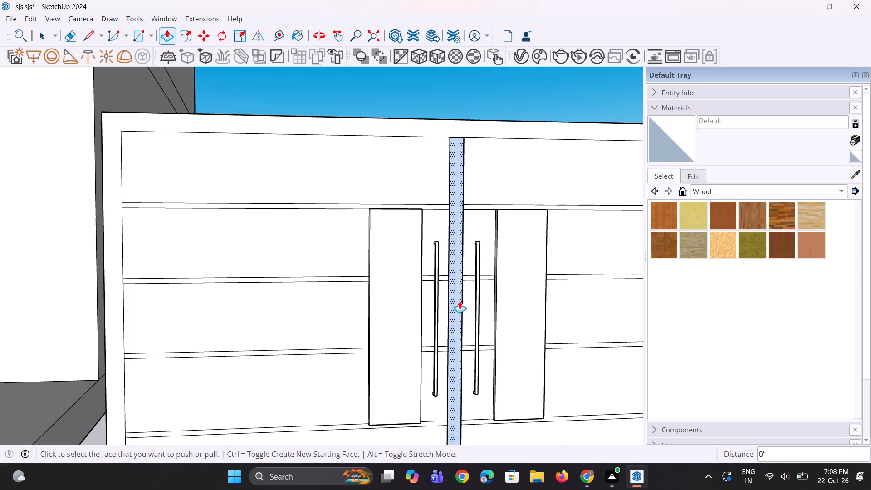
key(space)
click(456, 298)
key(Delete)
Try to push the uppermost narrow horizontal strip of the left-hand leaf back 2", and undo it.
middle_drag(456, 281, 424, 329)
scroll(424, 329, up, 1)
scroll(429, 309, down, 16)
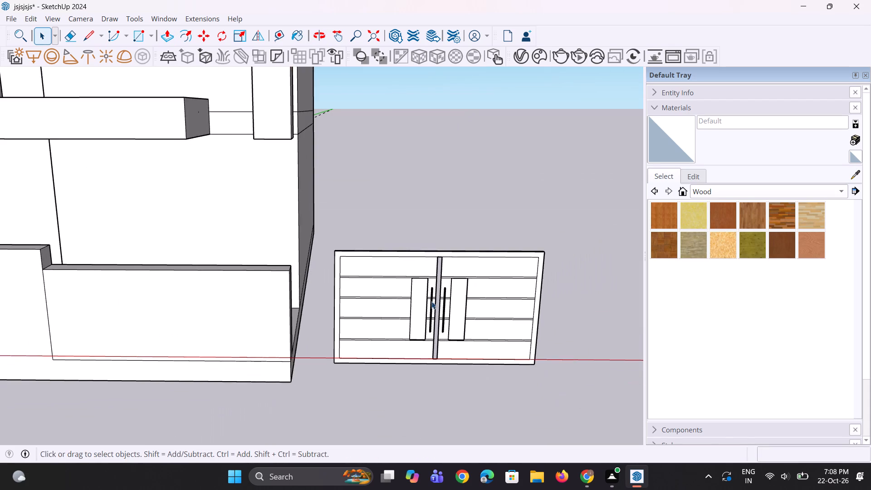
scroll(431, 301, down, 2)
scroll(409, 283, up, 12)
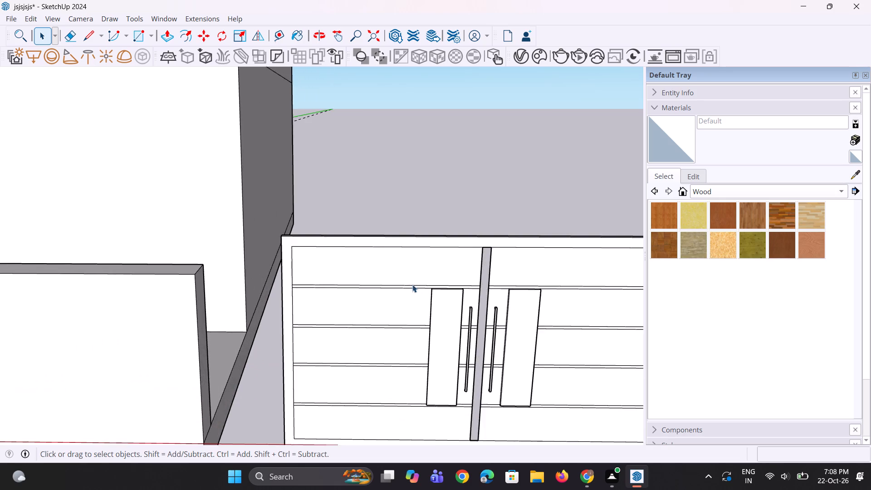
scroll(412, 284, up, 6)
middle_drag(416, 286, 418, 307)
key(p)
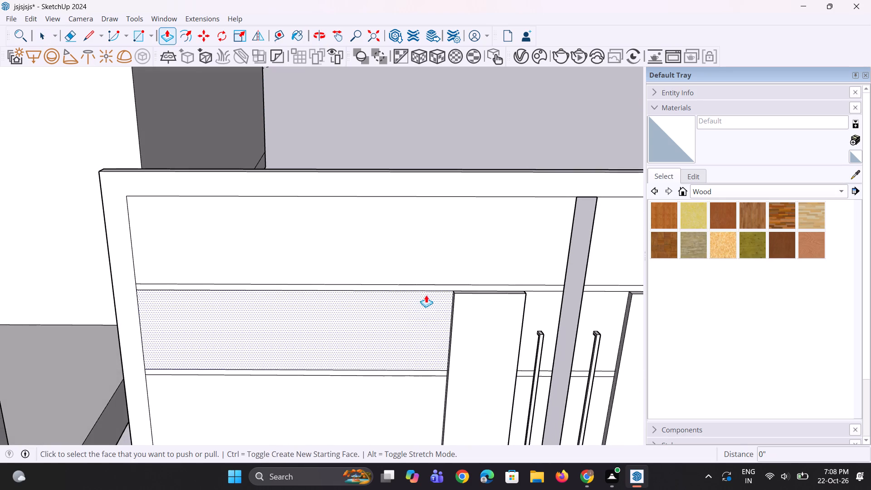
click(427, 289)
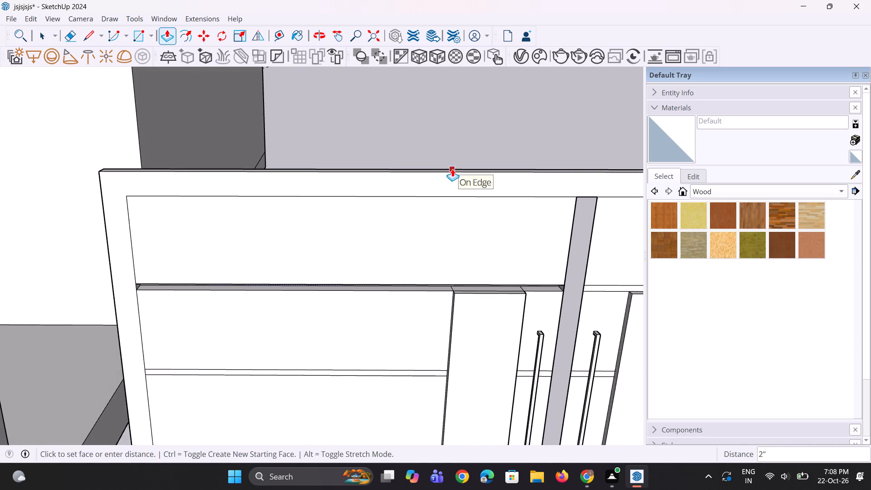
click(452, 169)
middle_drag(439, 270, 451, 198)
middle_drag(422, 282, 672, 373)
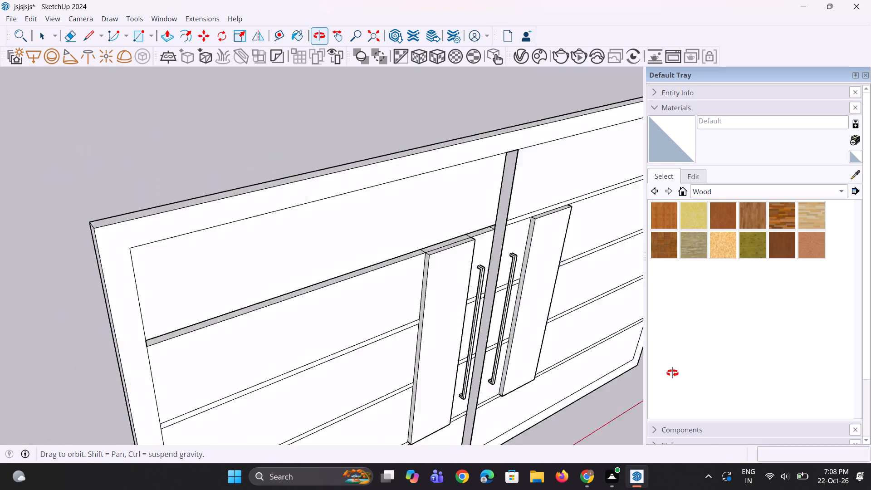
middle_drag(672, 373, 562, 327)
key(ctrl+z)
Push the uppermost narrow horizontal strip of the left-hand leaf back 2" to the gate's rear edge.
scroll(552, 147, down, 5)
middle_drag(494, 184, 473, 261)
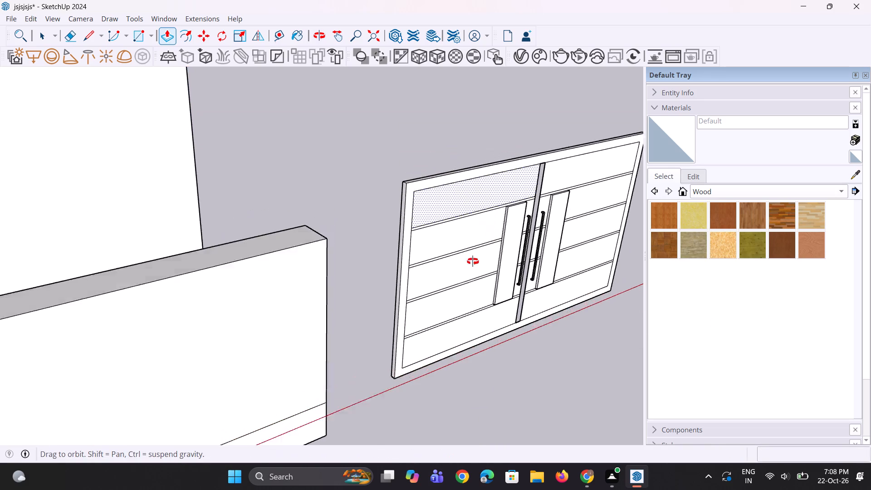
middle_drag(473, 261, 470, 266)
scroll(474, 233, up, 6)
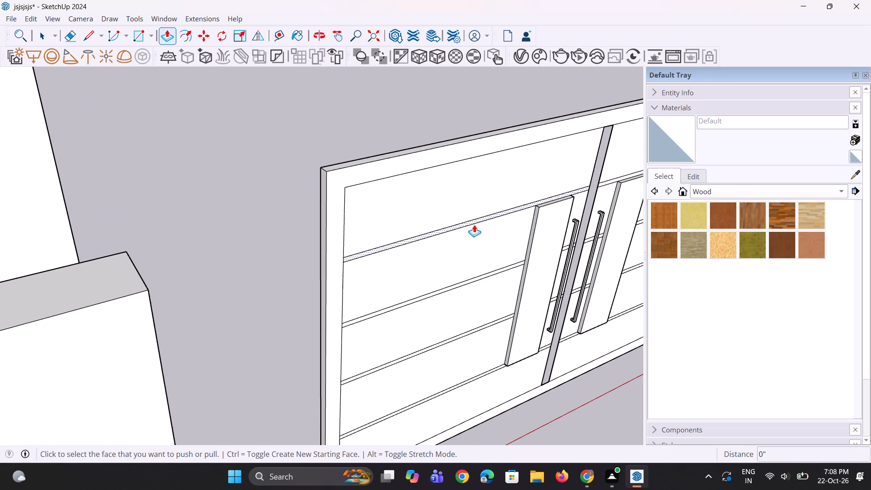
click(474, 221)
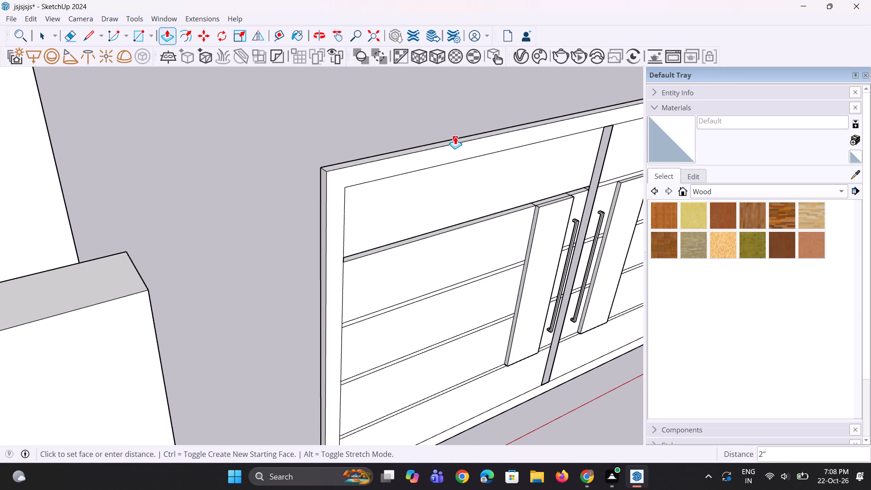
click(455, 137)
Delete the face at the bottom of the left-hand leaf's uppermost recessed strip.
middle_drag(423, 254, 372, 181)
scroll(421, 254, up, 1)
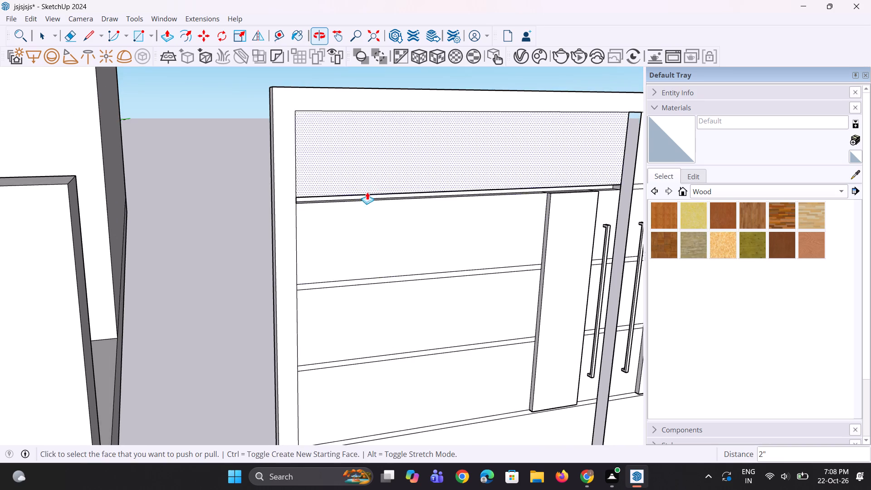
scroll(356, 200, up, 2)
key(space)
click(355, 197)
scroll(356, 197, up, 2)
key(Delete)
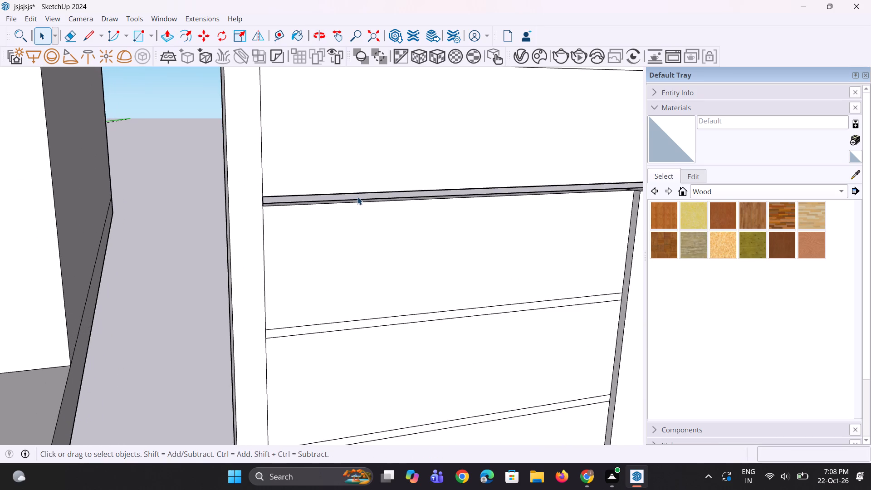
Push the three remaining long horizontal strips of the left-hand leaf back by the same 2" depth.
middle_drag(358, 196, 309, 189)
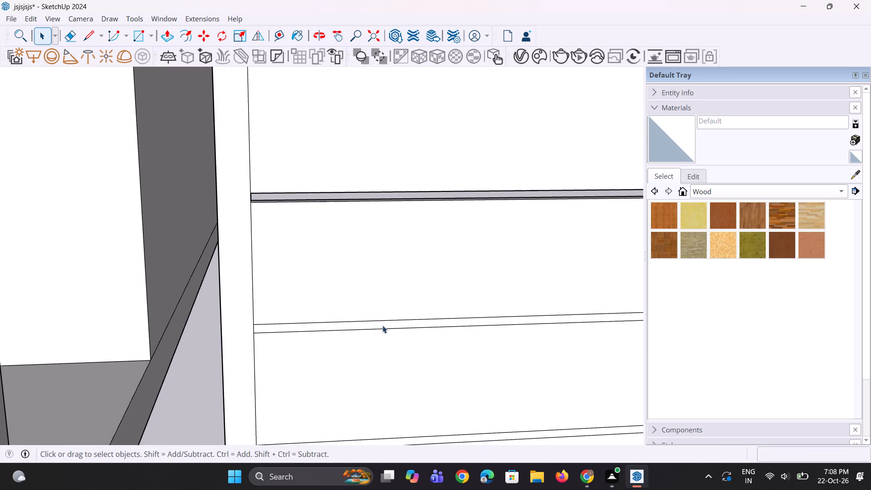
key(p)
double_click(392, 323)
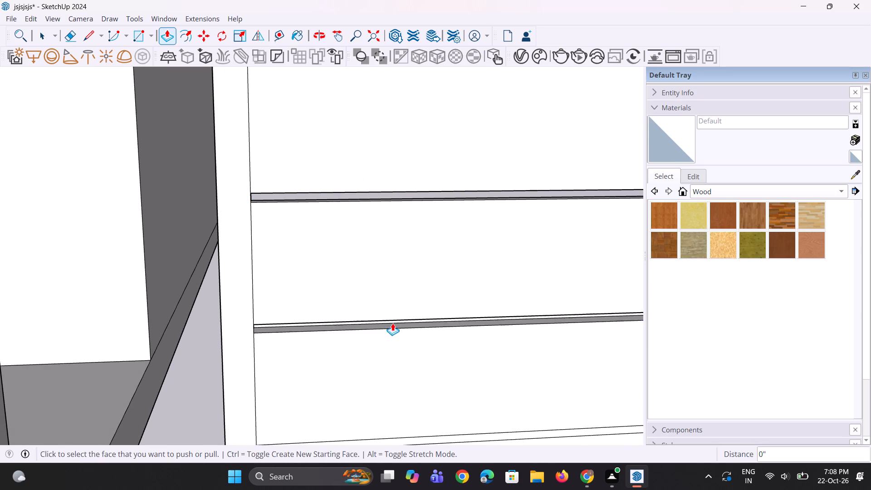
scroll(336, 176, down, 8)
scroll(441, 332, up, 6)
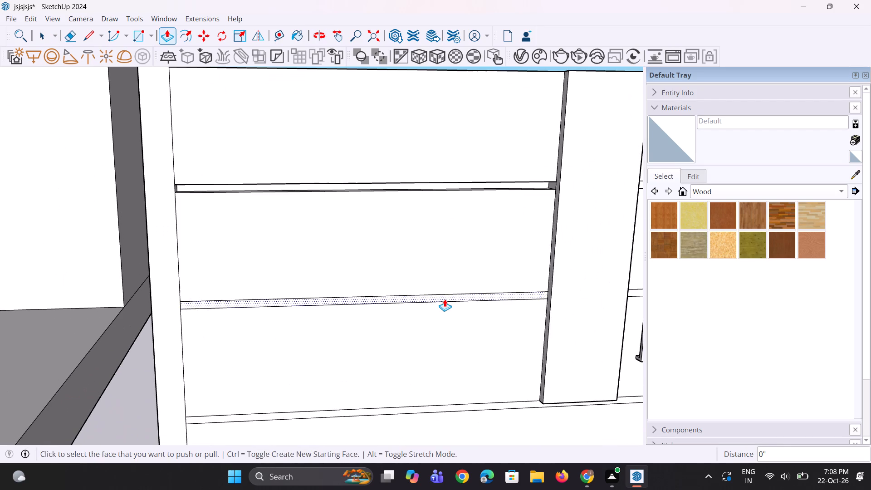
double_click(445, 299)
double_click(504, 405)
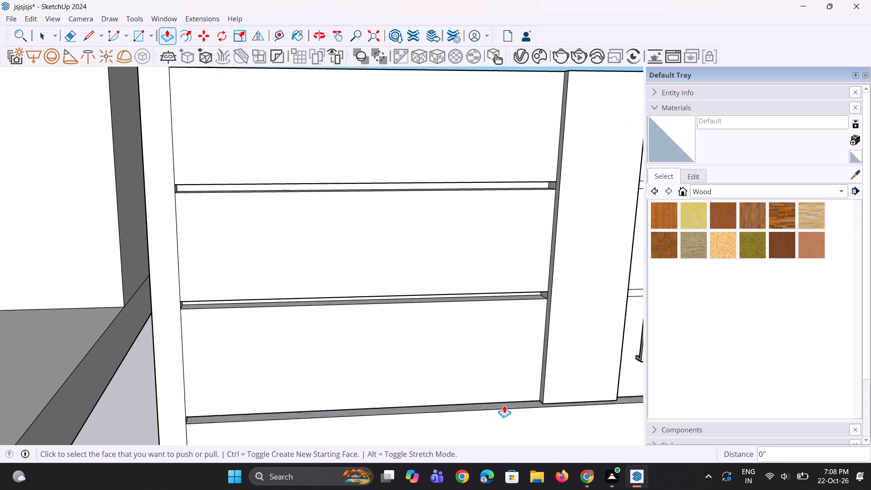
Push the four long horizontal strips of the right-hand leaf back by the same 2" depth.
scroll(307, 252, down, 10)
scroll(556, 213, up, 3)
scroll(546, 176, up, 3)
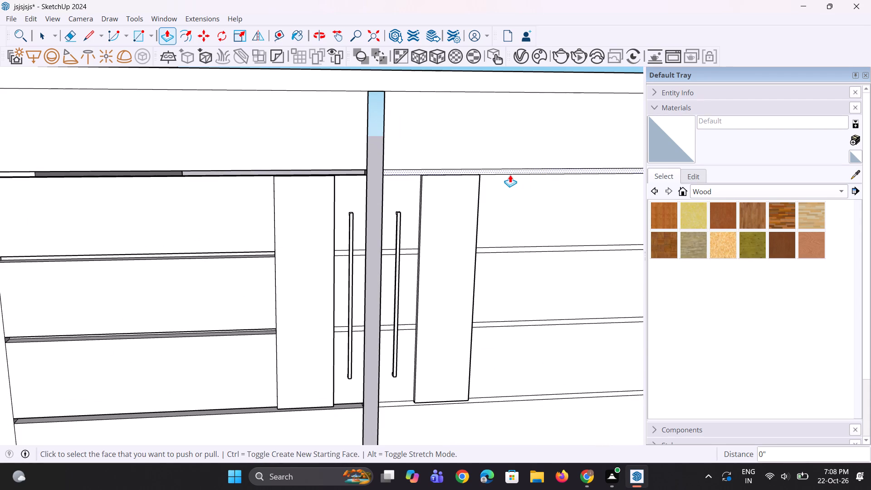
double_click(511, 171)
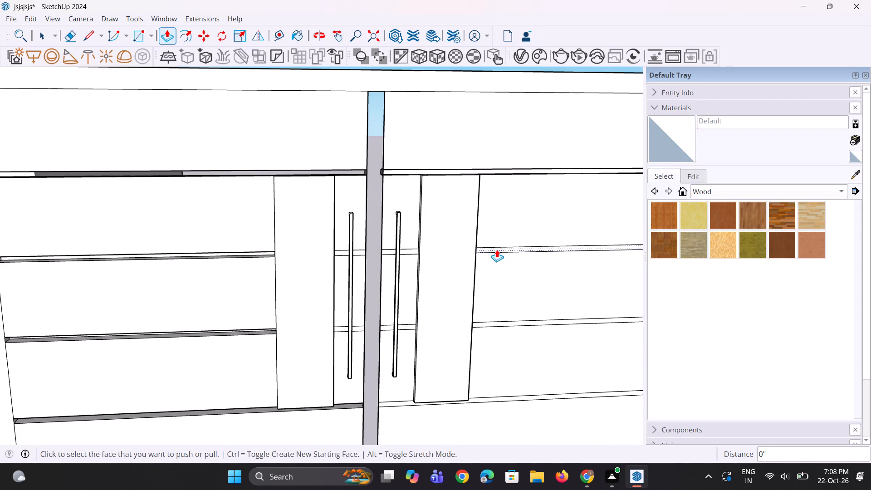
double_click(497, 250)
double_click(501, 323)
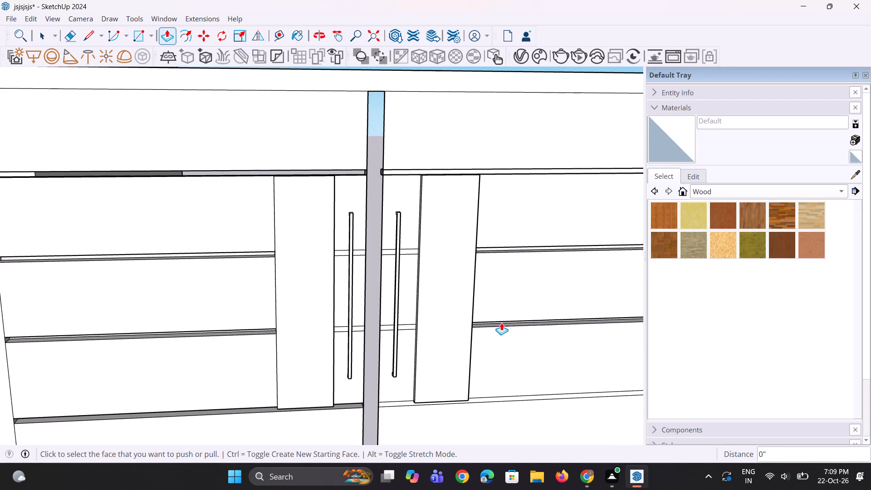
double_click(512, 399)
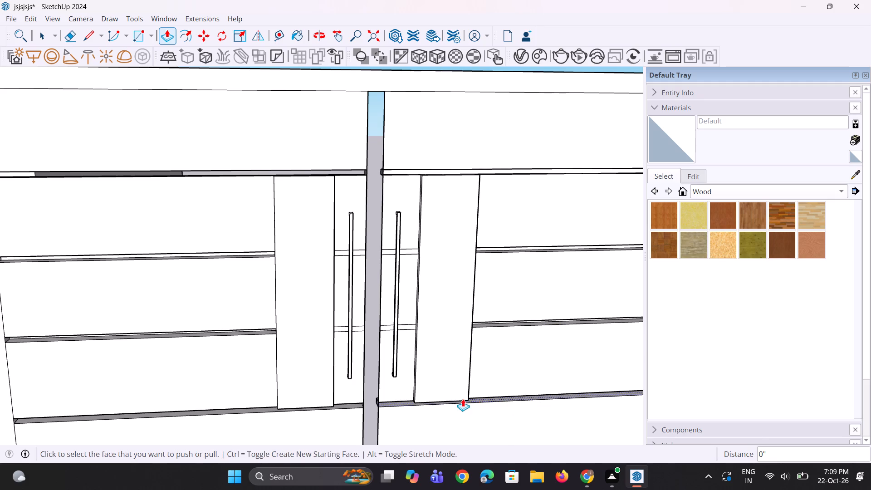
Push the two short strips behind the right-hand handle, between the central gap and the raised panel, back 2".
scroll(407, 324, up, 3)
double_click(408, 327)
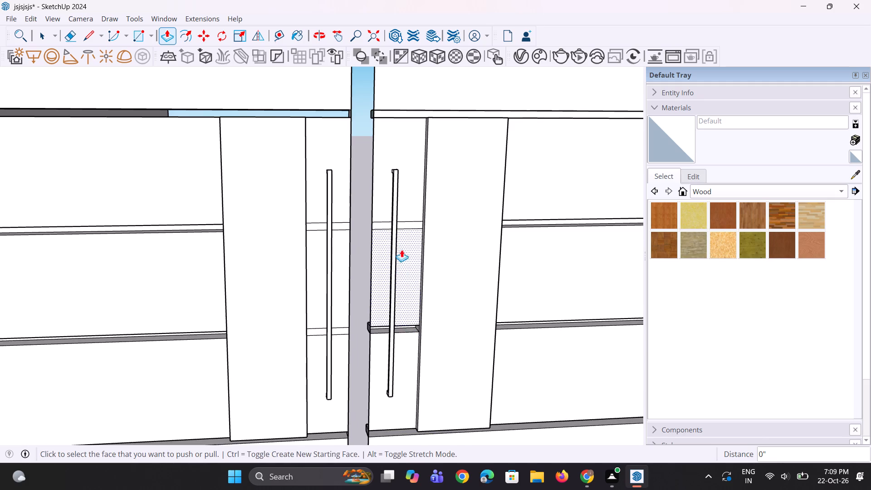
scroll(401, 235, up, 1)
double_click(402, 223)
Push the two short strips behind the left-hand handle, between the raised panel and the central gap, back 2".
scroll(301, 231, up, 2)
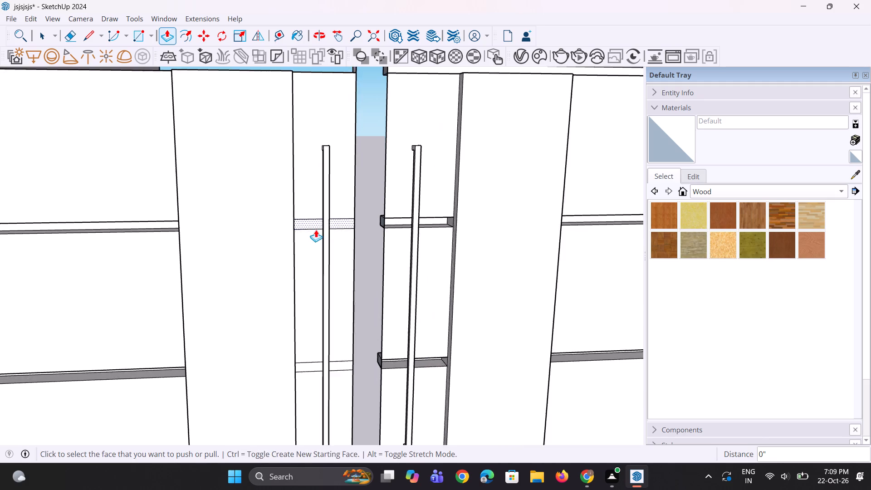
middle_drag(326, 236, 460, 270)
scroll(451, 252, down, 5)
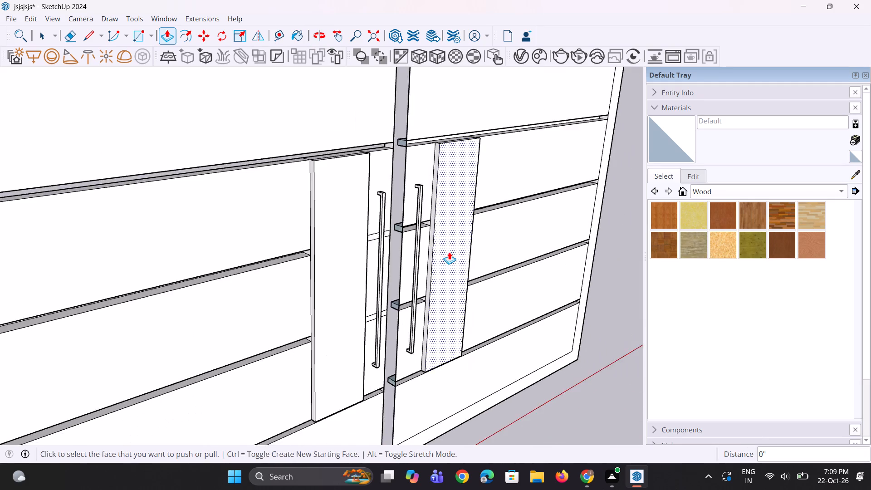
scroll(446, 243, down, 10)
middle_drag(322, 225, 498, 322)
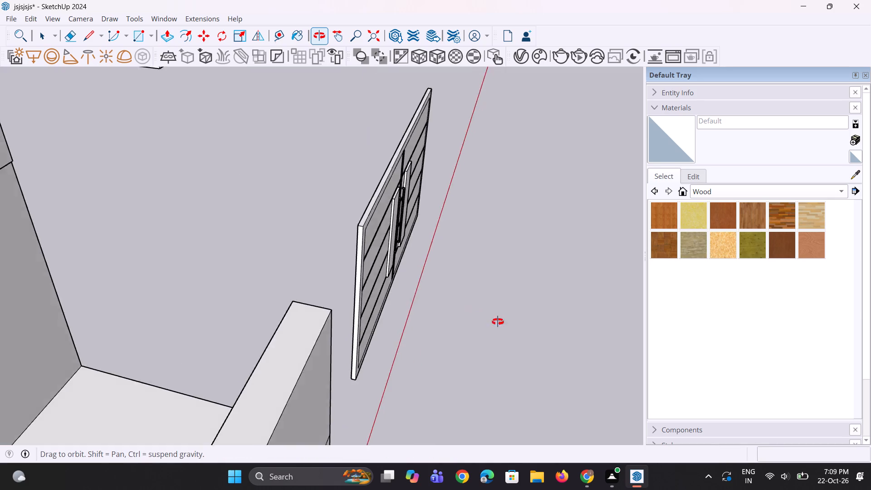
middle_drag(498, 322, 270, 178)
scroll(373, 268, up, 14)
double_click(415, 270)
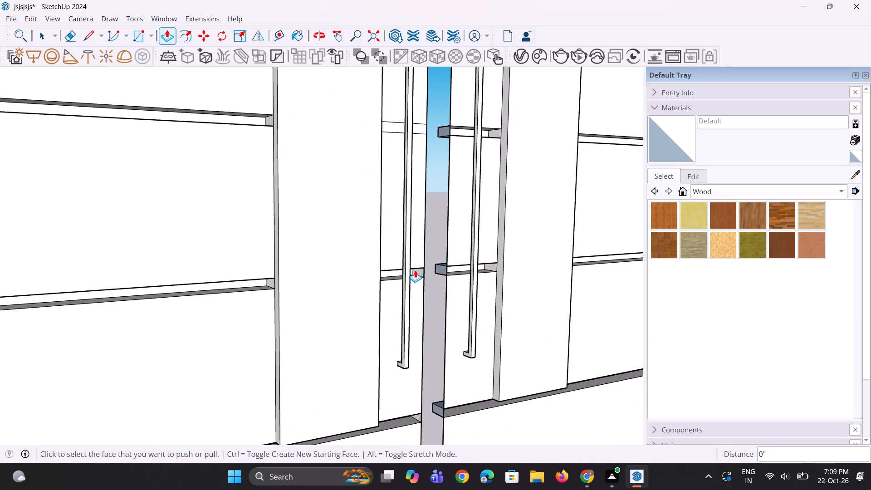
double_click(420, 126)
Delete the recessed face of the right-hand leaf's lowest horizontal strip.
middle_drag(444, 151, 415, 169)
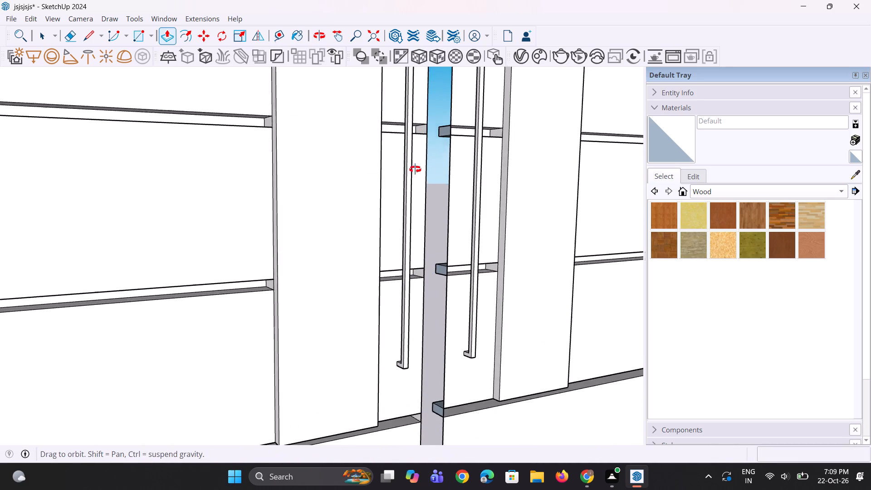
middle_drag(415, 169, 372, 200)
scroll(378, 196, down, 5)
key(space)
key(space)
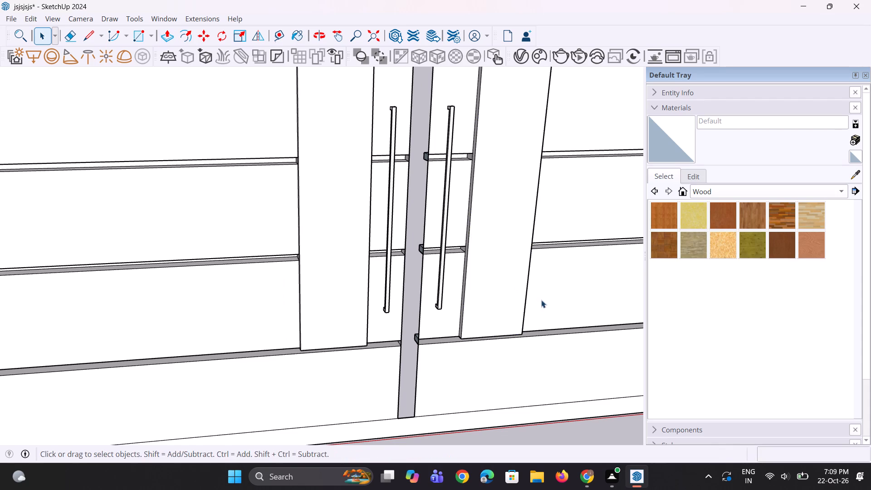
middle_drag(554, 333, 513, 201)
scroll(546, 333, up, 3)
click(571, 354)
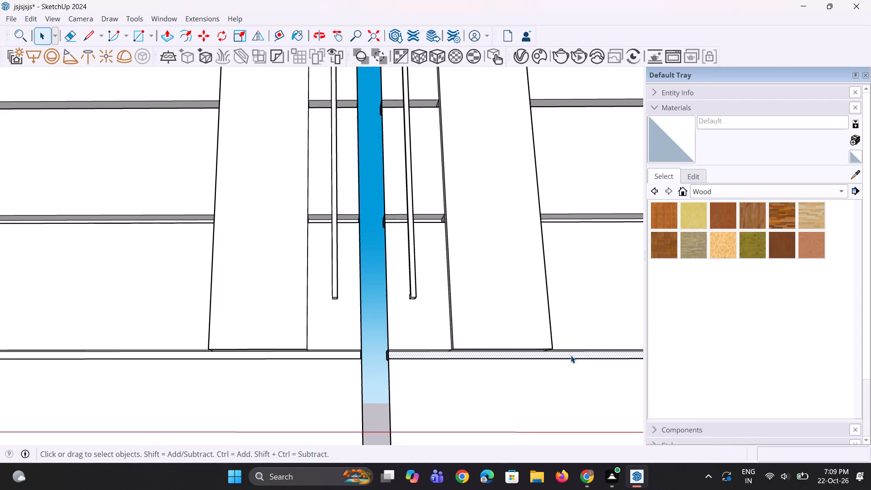
key(Delete)
middle_drag(532, 235, 528, 327)
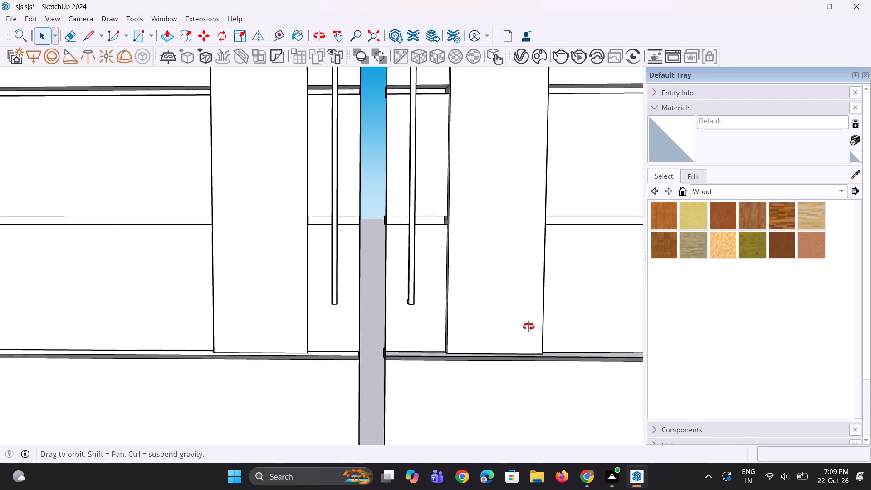
Delete the recessed faces of the right-hand leaf's two middle long strips, outside the raised panel.
middle_drag(528, 327, 529, 328)
scroll(588, 238, up, 2)
click(598, 220)
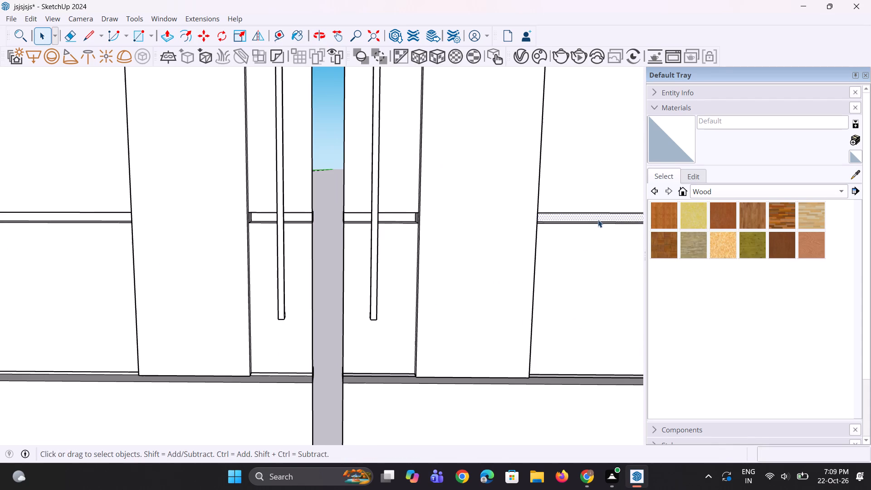
key(Delete)
scroll(401, 277, down, 9)
scroll(546, 181, up, 8)
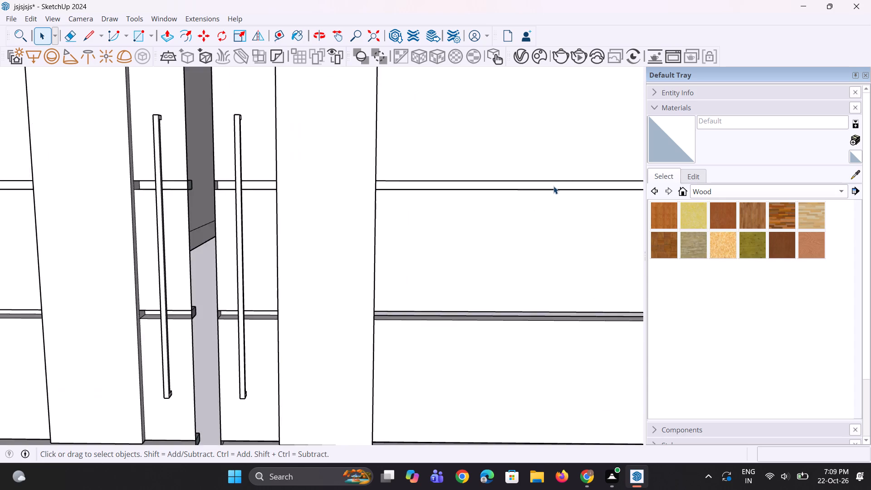
scroll(553, 186, up, 2)
click(553, 186)
key(Delete)
Delete the recessed faces of the two short strips behind the right-hand handle.
click(147, 186)
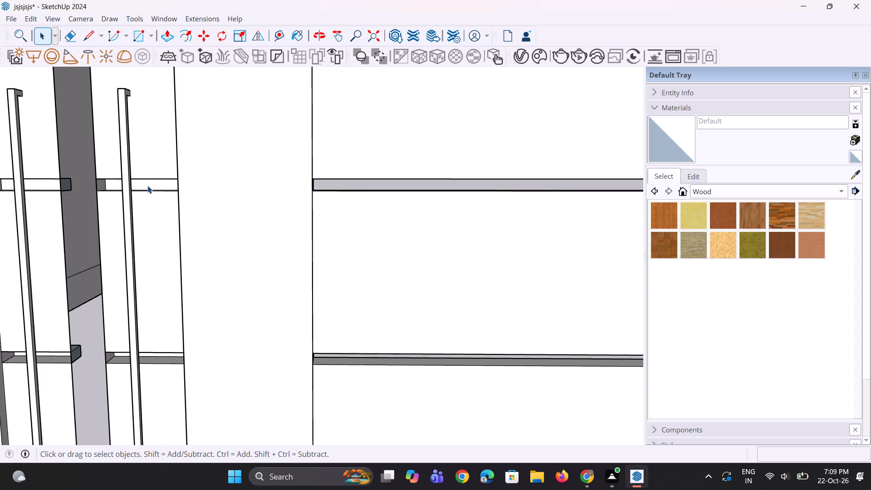
key(Delete)
scroll(218, 176, down, 5)
click(204, 290)
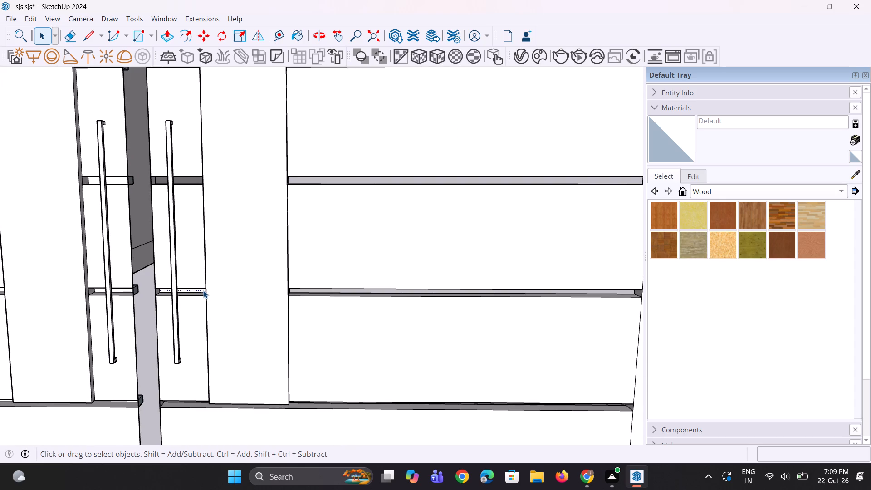
key(Delete)
Delete the recessed face of the lower short strip behind the left-hand handle.
scroll(177, 274, down, 4)
scroll(254, 240, down, 4)
scroll(166, 307, up, 9)
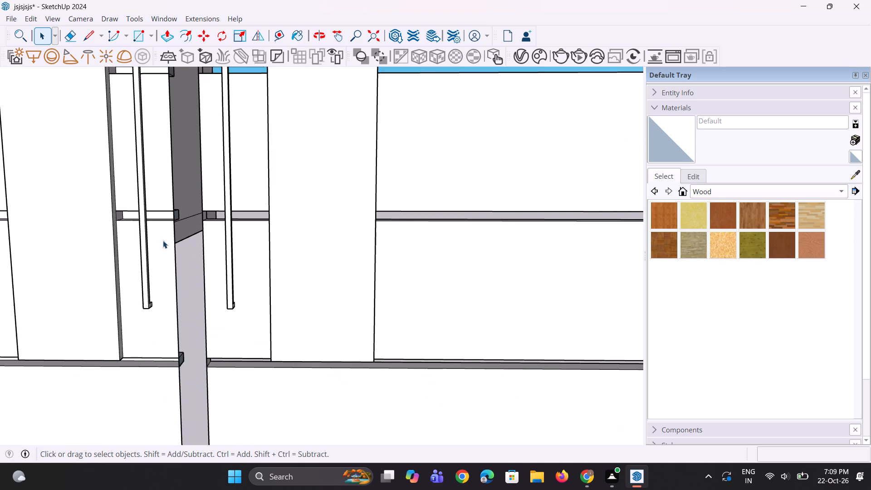
scroll(161, 227, up, 3)
click(166, 211)
key(Delete)
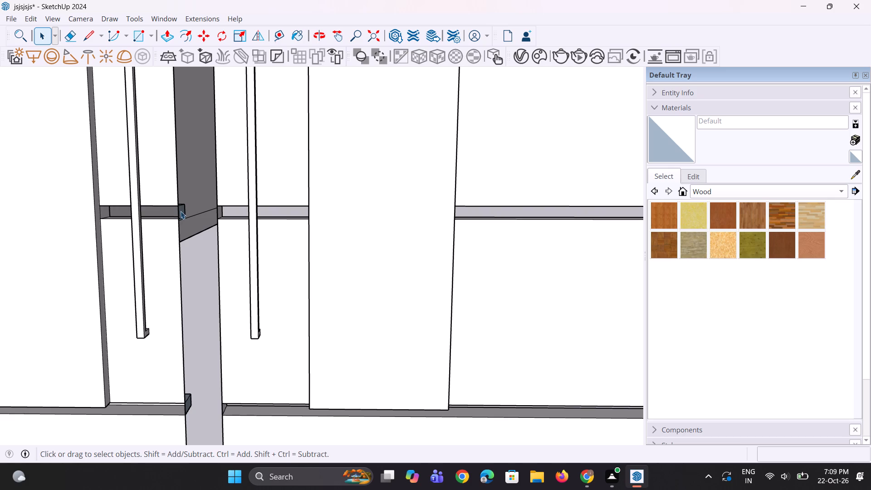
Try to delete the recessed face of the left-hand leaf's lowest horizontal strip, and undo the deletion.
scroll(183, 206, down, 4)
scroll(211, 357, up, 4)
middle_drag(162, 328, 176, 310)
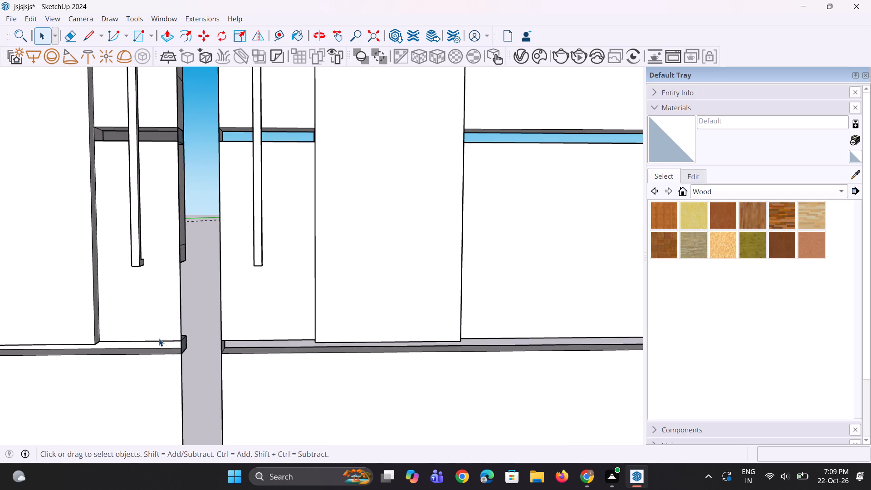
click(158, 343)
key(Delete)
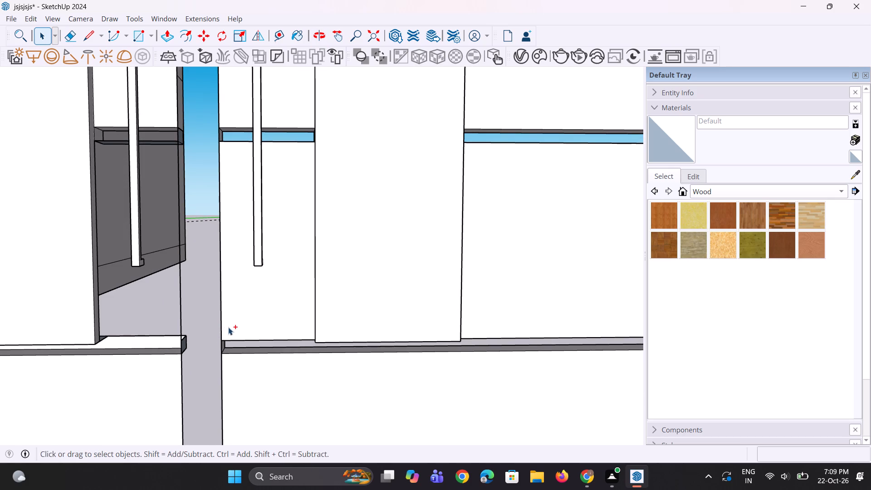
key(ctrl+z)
Delete the recessed face of the left-hand leaf's lowest horizontal strip.
scroll(193, 335, up, 3)
click(160, 348)
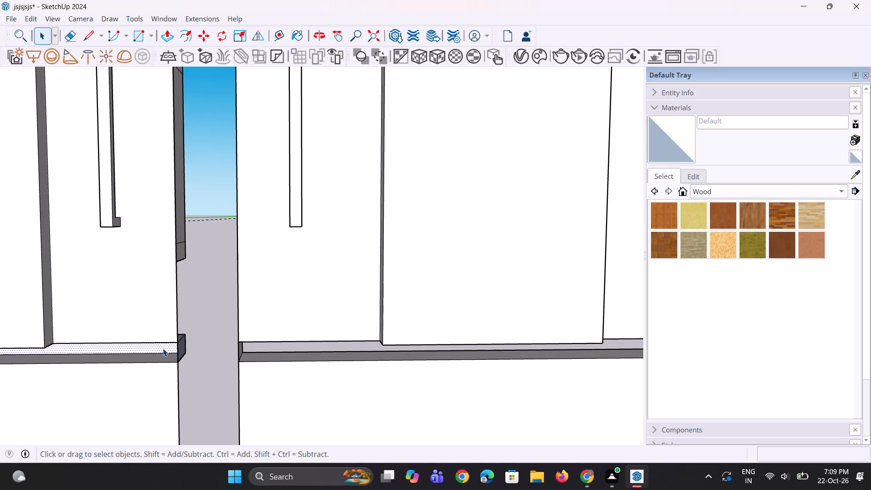
key(Delete)
Delete the recessed face of the upper short strip behind the left-hand handle.
scroll(222, 334, down, 11)
scroll(185, 148, up, 7)
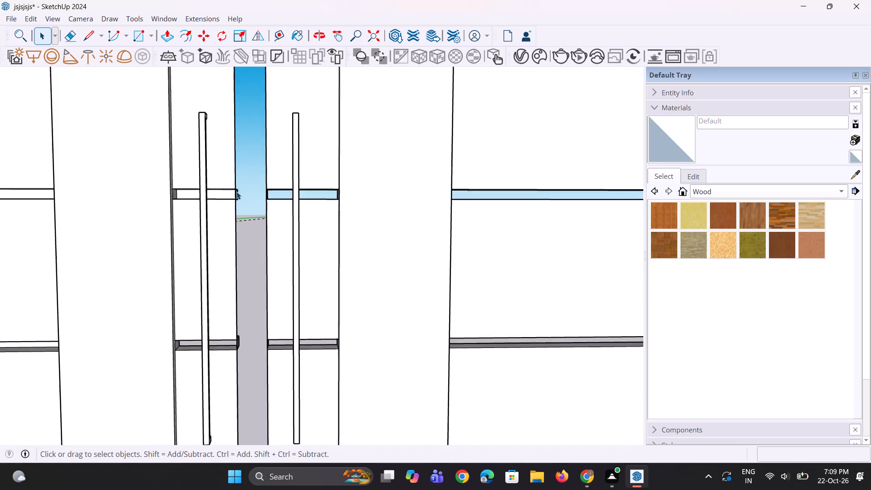
scroll(236, 191, up, 4)
click(230, 194)
key(Delete)
Delete the recessed faces of the left-hand leaf's two middle long strips, outside the raised panel.
scroll(283, 174, down, 15)
scroll(176, 189, up, 6)
click(194, 176)
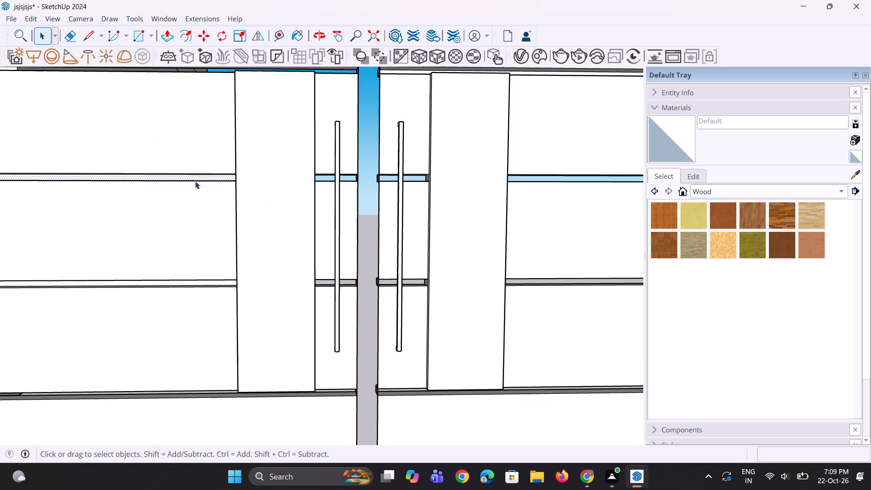
key(Delete)
click(206, 284)
key(Delete)
Examine the whole gate from the front and at an angle to check the slat gaps.
scroll(241, 225, down, 5)
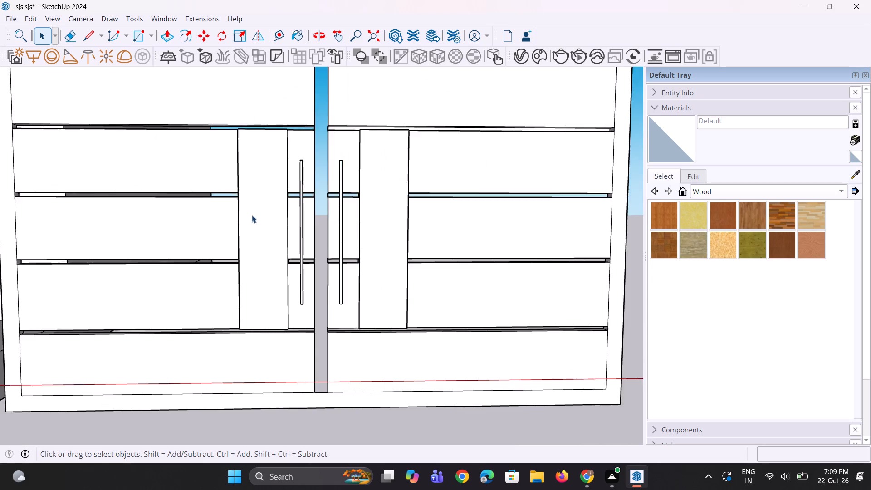
scroll(252, 215, down, 5)
middle_drag(214, 266, 304, 250)
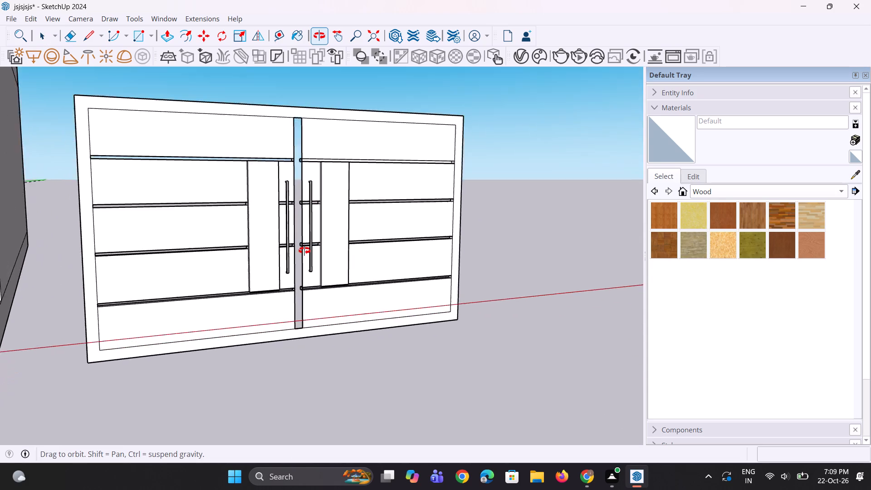
middle_drag(304, 250, 233, 294)
scroll(264, 304, down, 6)
scroll(301, 248, up, 1)
middle_drag(299, 230, 283, 198)
scroll(287, 195, up, 4)
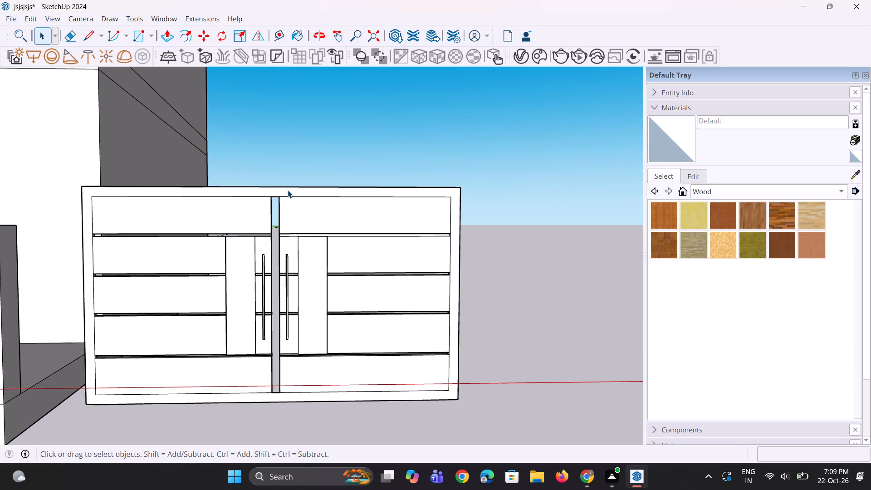
Paint the five wide slats of the right-hand leaf with the Wood Bamboo material.
click(666, 216)
scroll(545, 220, up, 3)
click(344, 212)
click(333, 257)
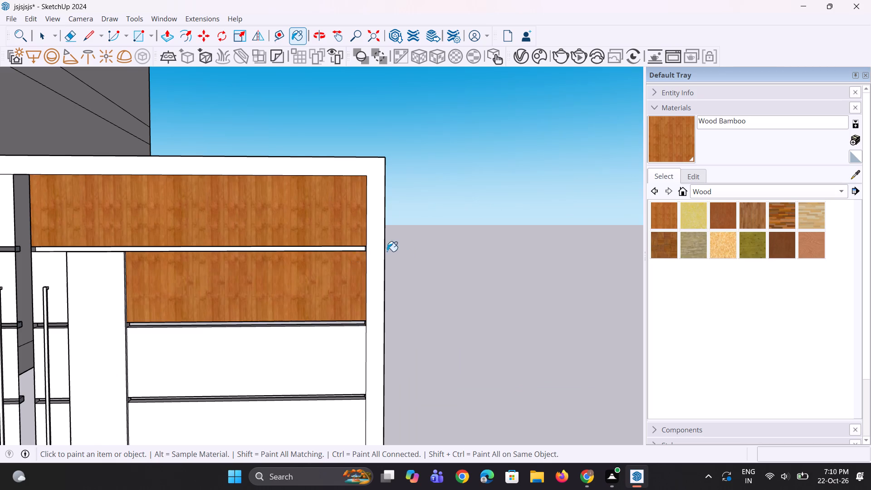
scroll(387, 251, down, 5)
click(296, 307)
click(301, 338)
click(292, 373)
Paint the five wide slats of the left-hand leaf with Wood Bamboo.
scroll(329, 350, down, 3)
scroll(245, 316, up, 3)
click(201, 234)
click(167, 279)
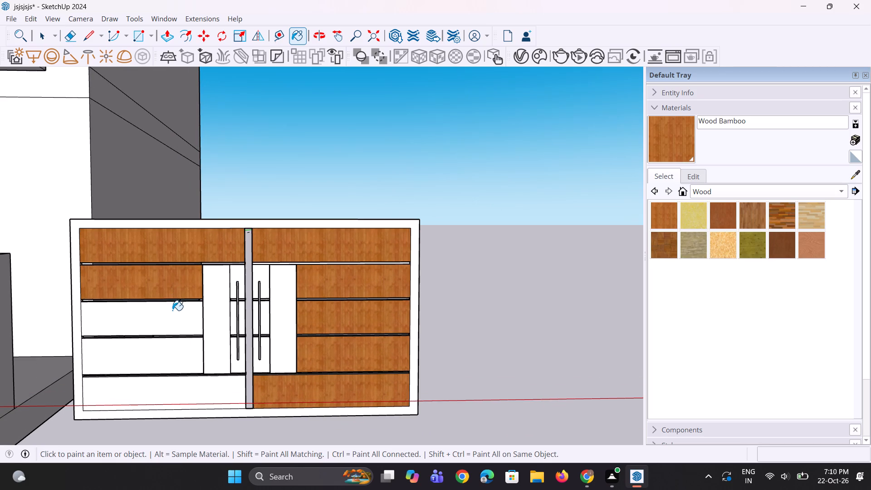
click(172, 310)
click(168, 347)
click(174, 391)
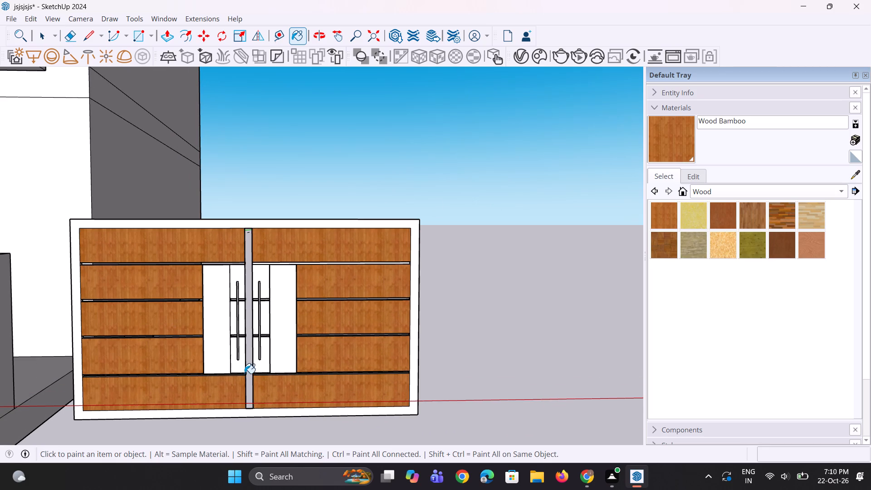
Paint the six short slat sections behind the two handles, between the raised panels and central gap, with Wood Bamboo.
scroll(245, 372, up, 9)
click(230, 364)
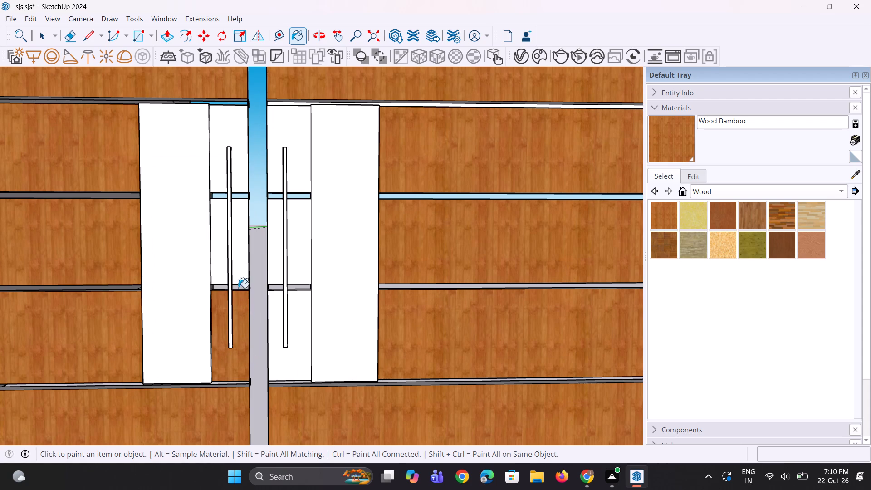
click(239, 270)
click(242, 171)
click(289, 149)
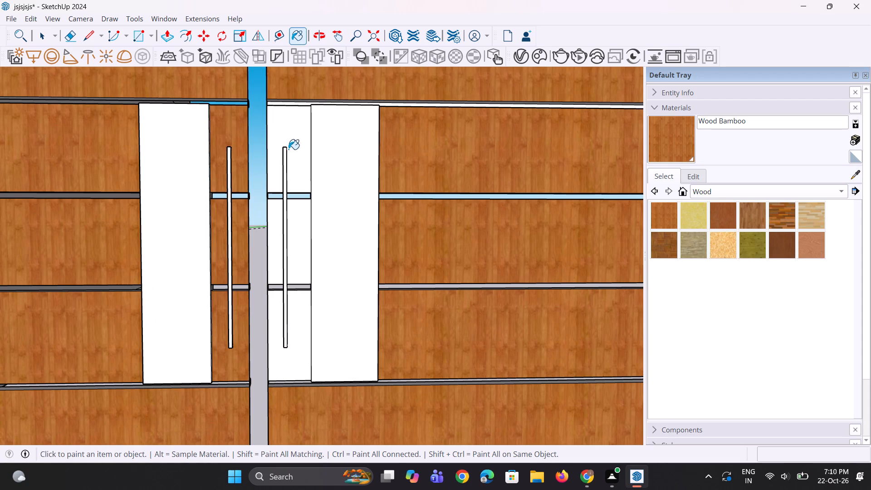
click(289, 225)
click(296, 332)
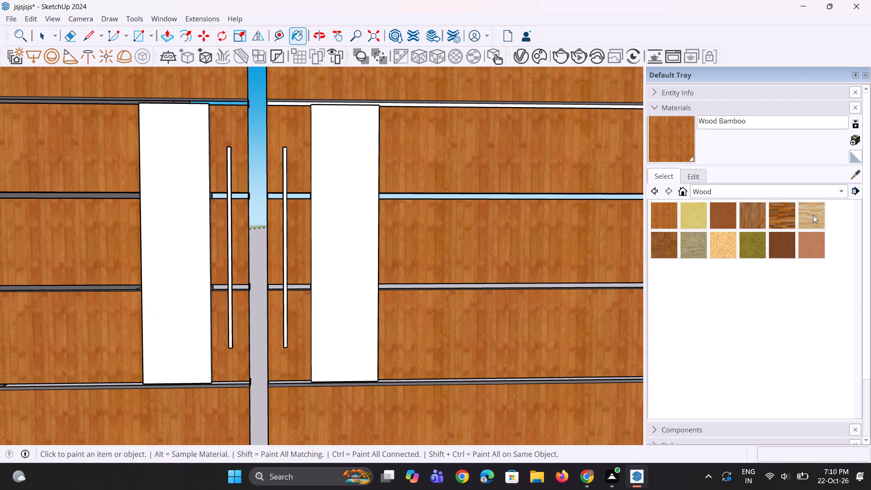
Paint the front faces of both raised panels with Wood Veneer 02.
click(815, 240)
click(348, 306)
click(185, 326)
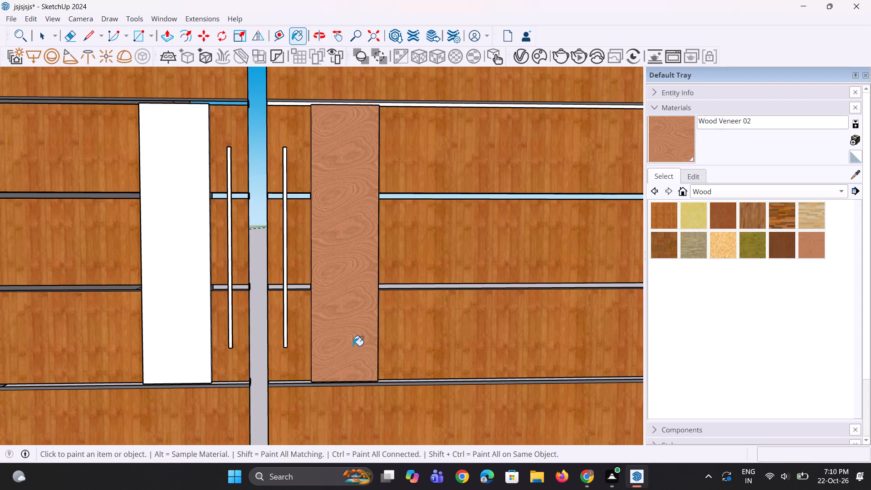
Paint the front faces of both raised panels with Wood Floor Light.
scroll(419, 346, down, 8)
scroll(602, 274, up, 2)
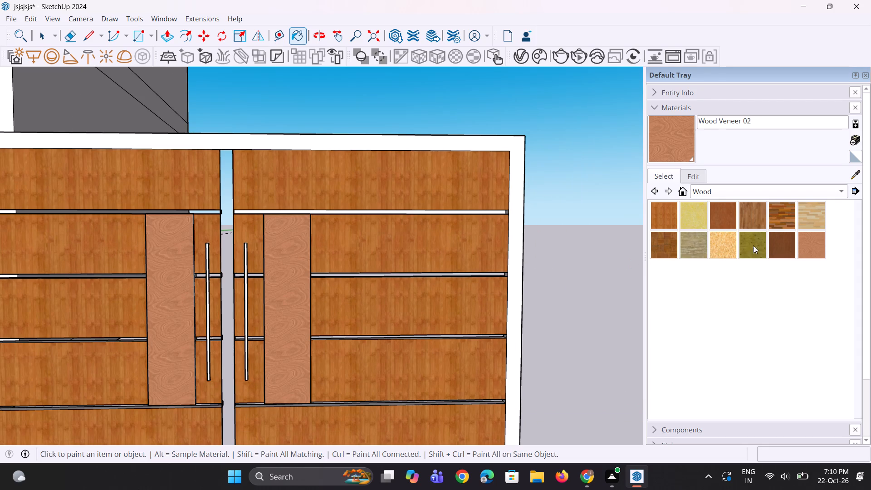
click(813, 208)
click(282, 344)
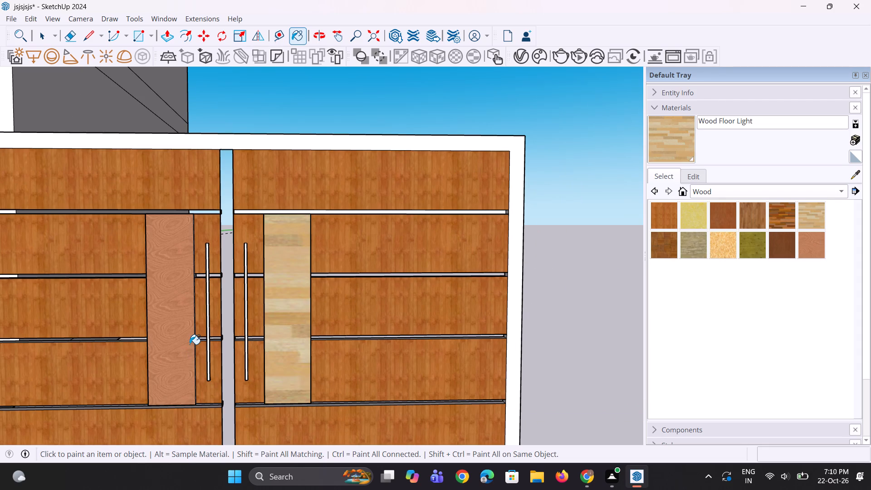
click(184, 348)
Examine the painted gate from a distance beside the house and up close.
scroll(246, 380, down, 10)
scroll(318, 381, down, 4)
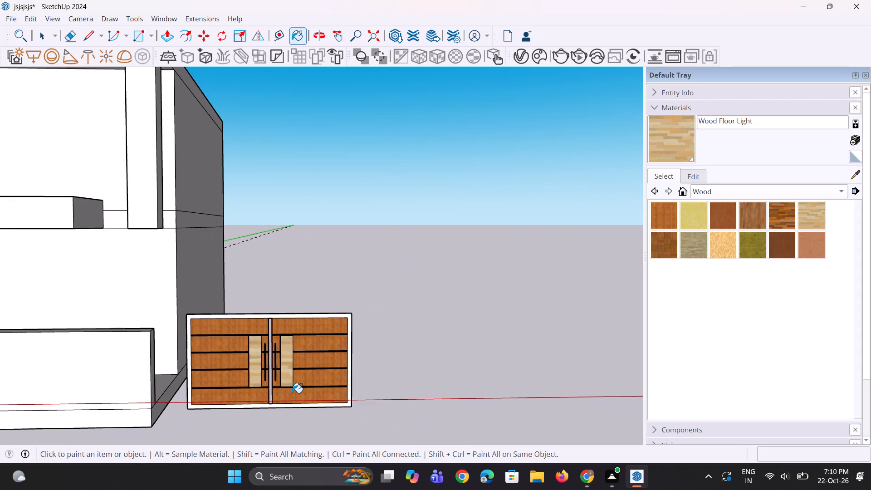
middle_drag(290, 394, 278, 405)
scroll(279, 405, up, 11)
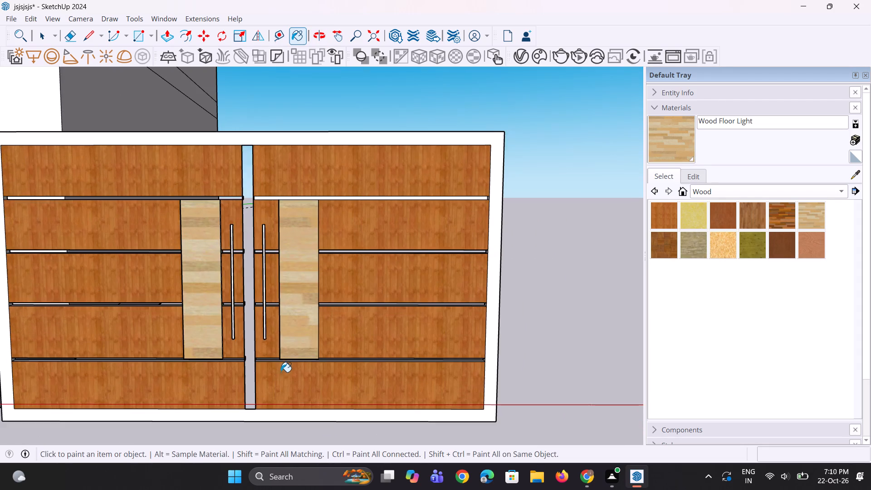
scroll(283, 364, up, 2)
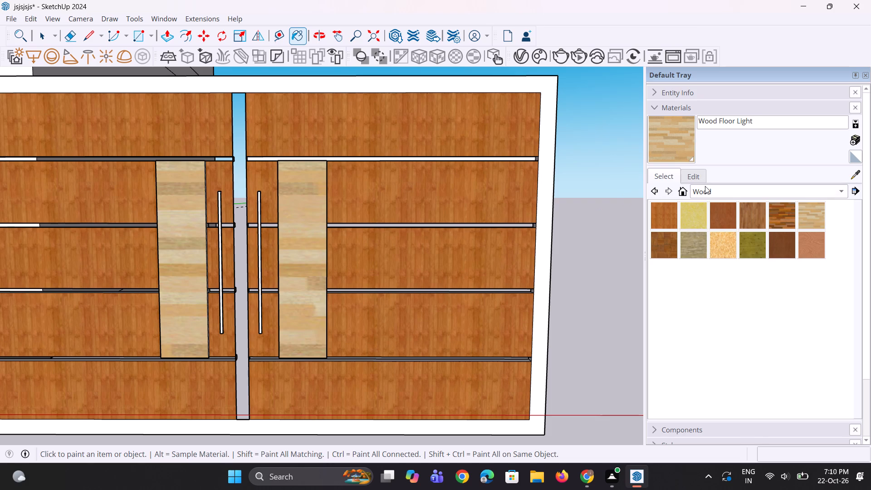
Paint the front face of the right-hand handle with the dark grey Color M07 from the Colors collection.
click(705, 188)
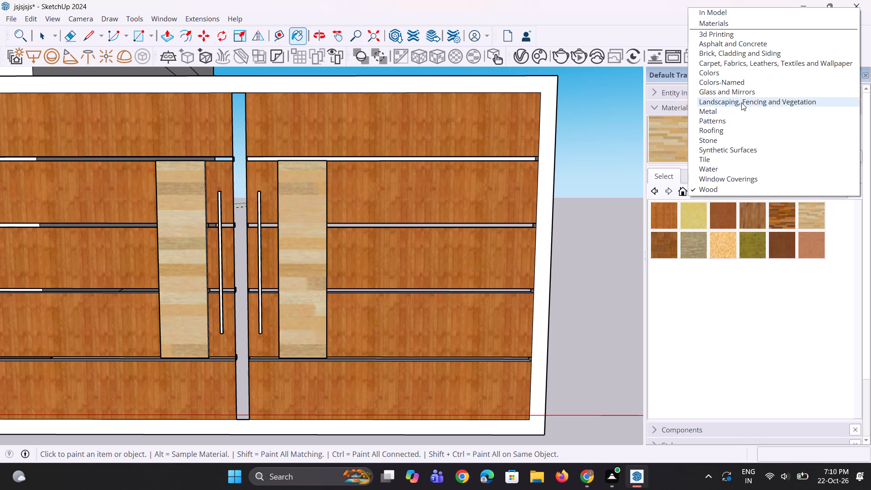
click(755, 76)
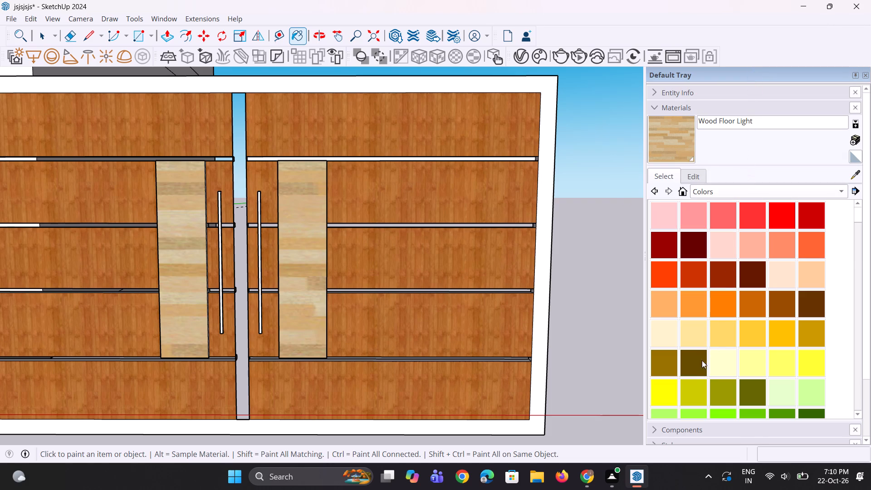
scroll(694, 373, down, 14)
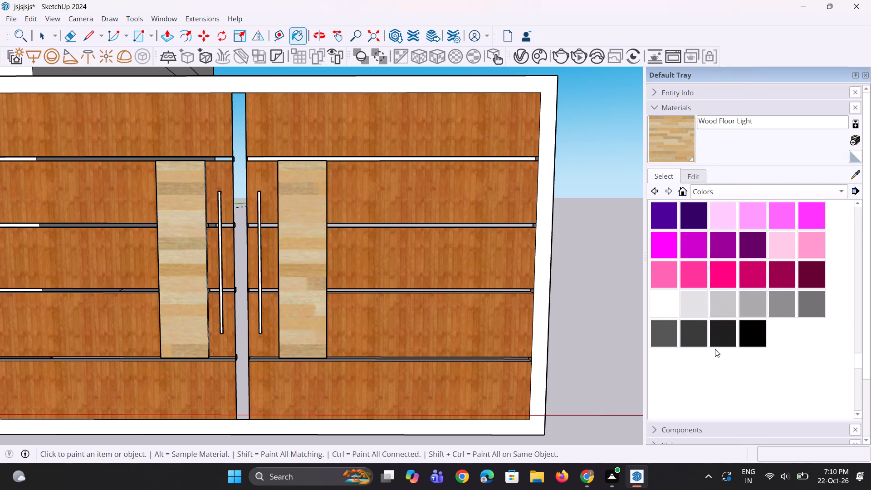
click(704, 332)
scroll(191, 310, up, 3)
scroll(290, 310, up, 11)
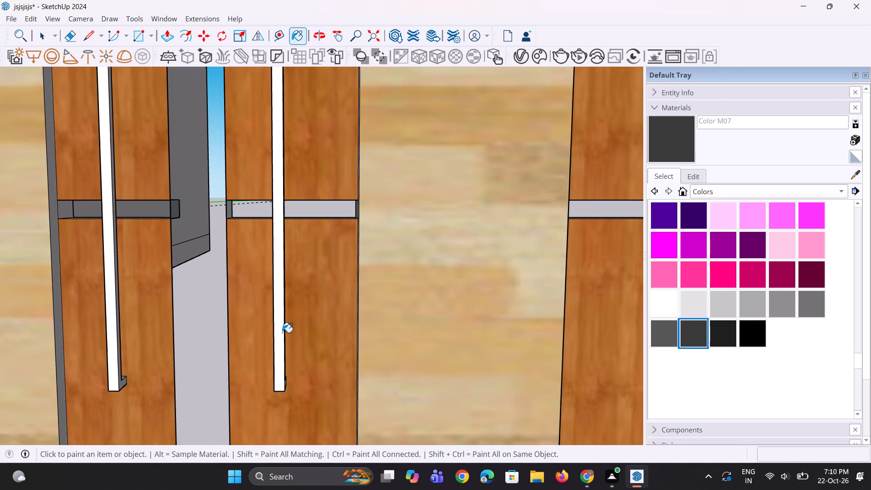
click(282, 333)
Paint the side faces and lower bracket of the right-hand handle with Color M07.
middle_drag(283, 343, 191, 358)
scroll(283, 343, up, 4)
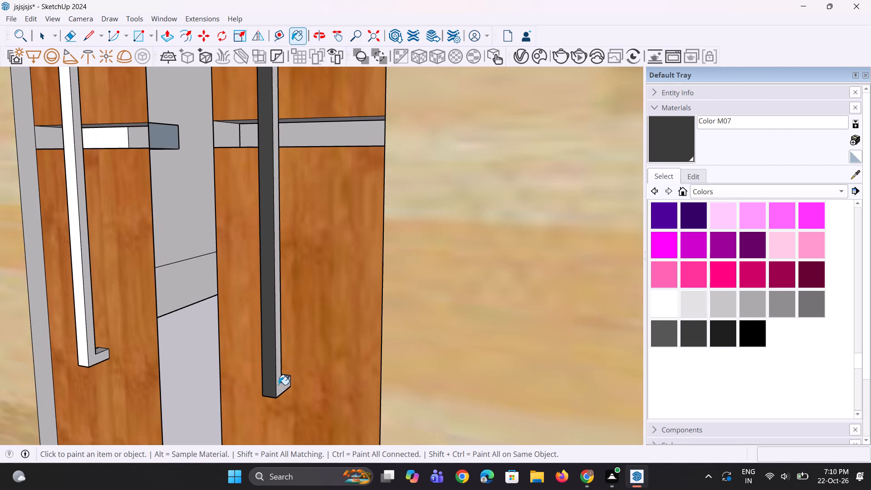
click(279, 389)
middle_drag(278, 378, 617, 352)
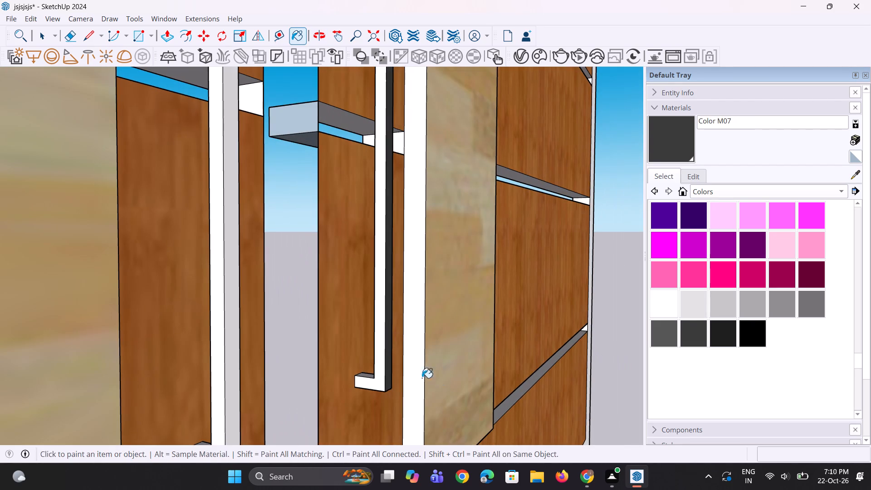
click(382, 380)
scroll(378, 382, up, 3)
click(365, 371)
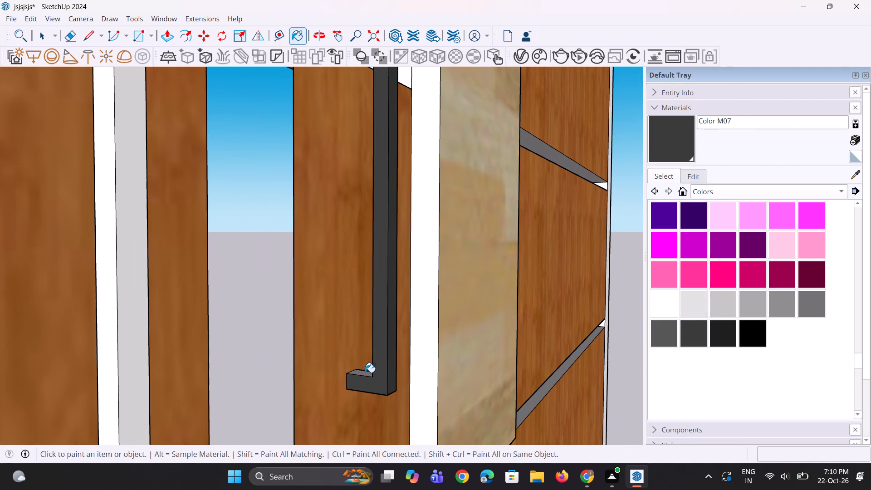
click(365, 372)
Paint the front, side and top faces of the left-hand handle with Color M07.
scroll(372, 390, down, 15)
scroll(358, 331, down, 5)
scroll(317, 198, up, 2)
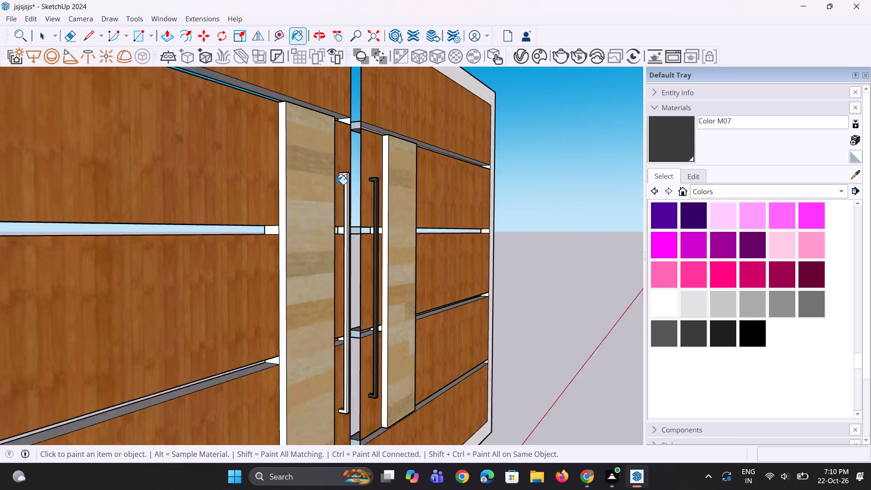
scroll(337, 184, up, 11)
scroll(312, 176, down, 5)
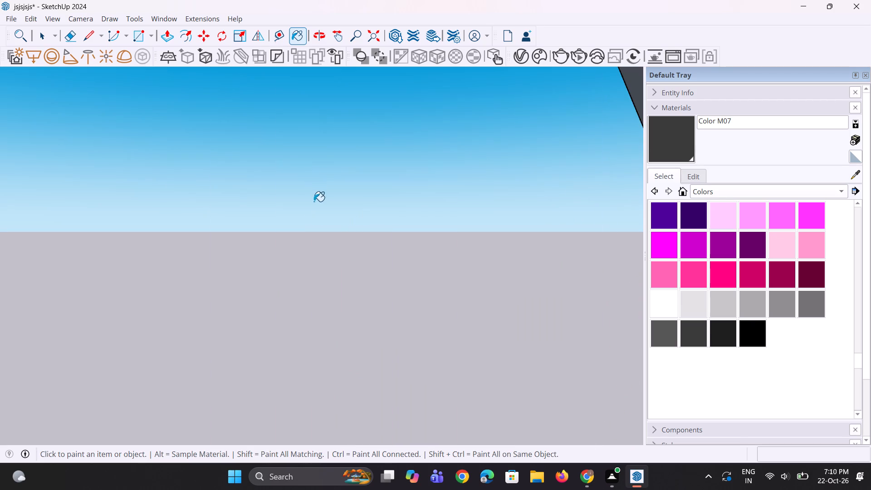
scroll(314, 201, down, 3)
click(210, 305)
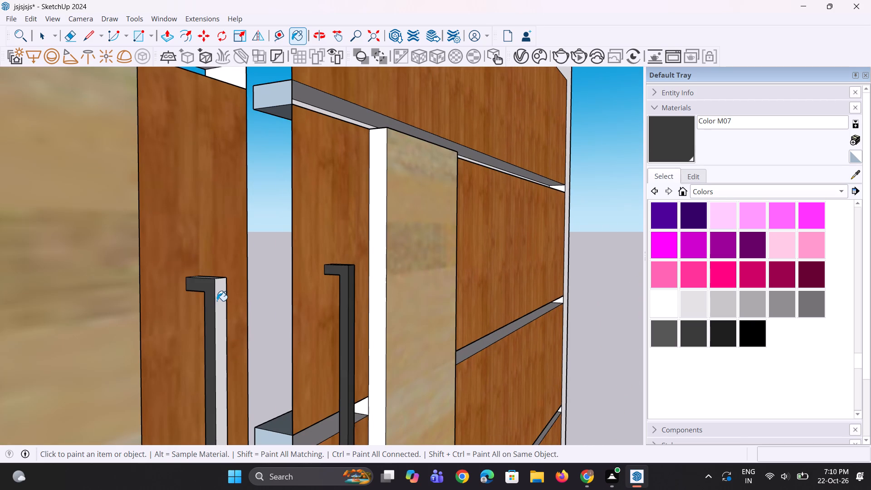
click(218, 300)
middle_drag(232, 285, 137, 306)
scroll(137, 292, up, 1)
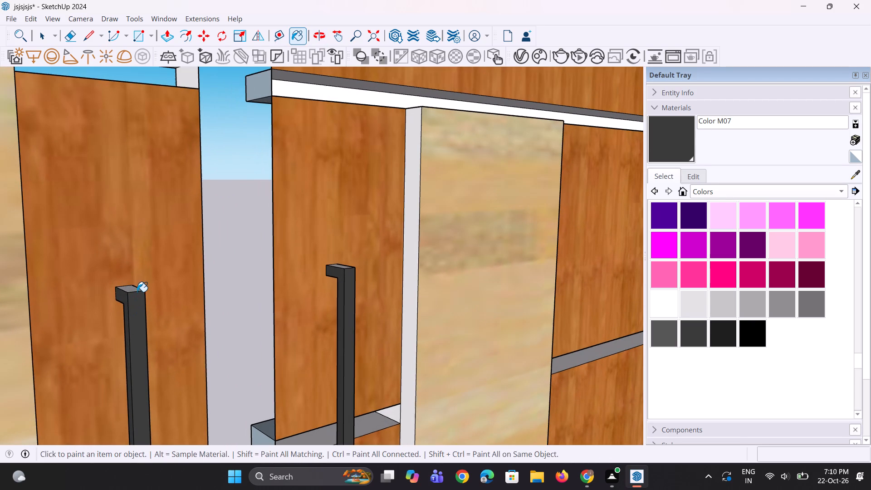
click(134, 289)
middle_drag(157, 307, 0, 242)
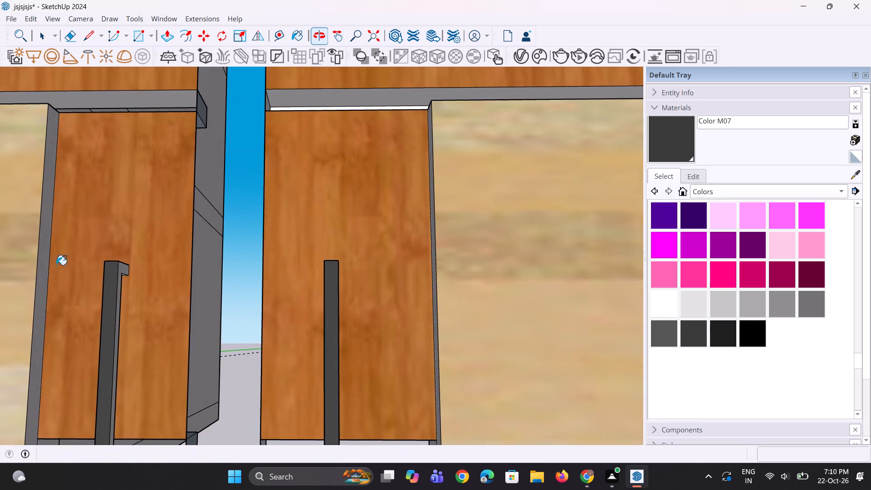
scroll(127, 288, up, 6)
click(124, 259)
Paint the bottom end faces of both gate handles with Color M07.
scroll(132, 242, down, 9)
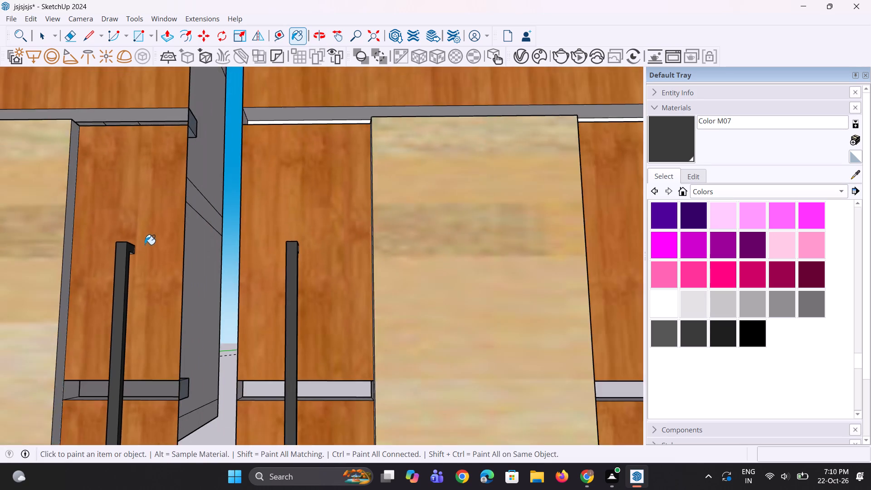
scroll(145, 245, down, 18)
scroll(138, 365, up, 6)
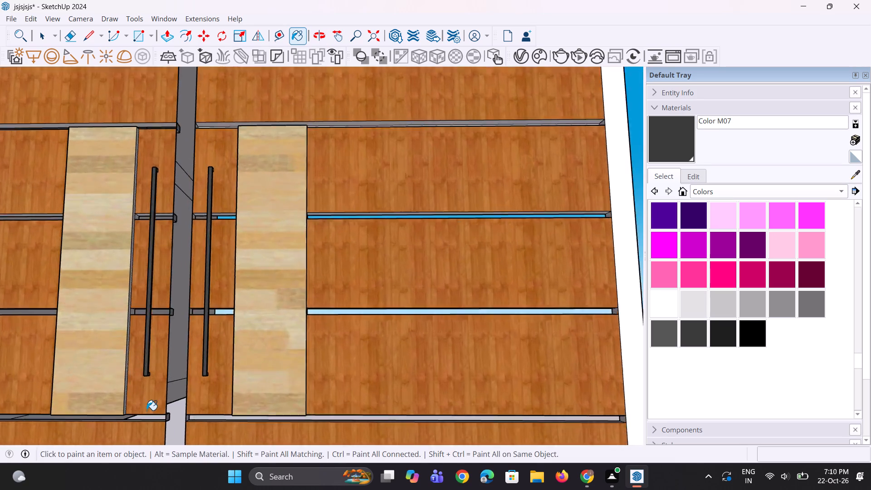
scroll(147, 410, up, 8)
middle_drag(145, 383, 169, 336)
scroll(127, 373, up, 6)
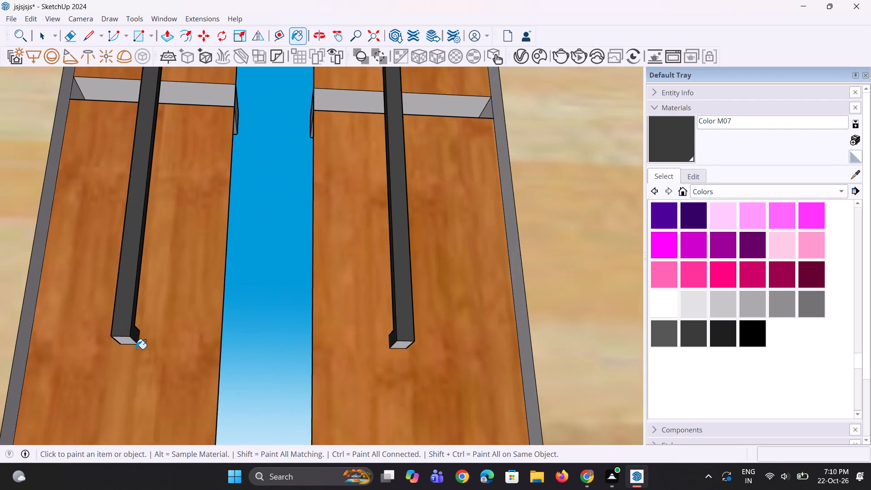
scroll(136, 349, up, 3)
click(127, 338)
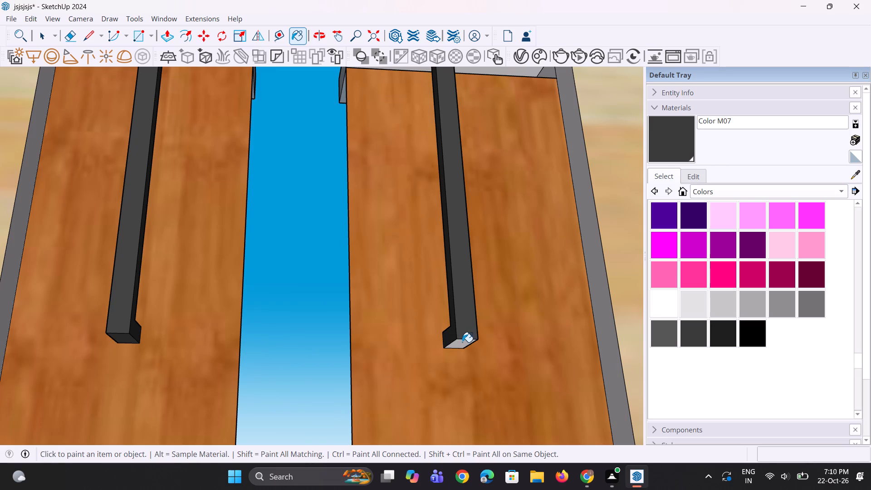
click(462, 342)
Paint the upper face of the left-hand handle's lower bracket with Color M07.
scroll(428, 345, up, 1)
middle_drag(414, 347, 194, 442)
scroll(198, 314, up, 6)
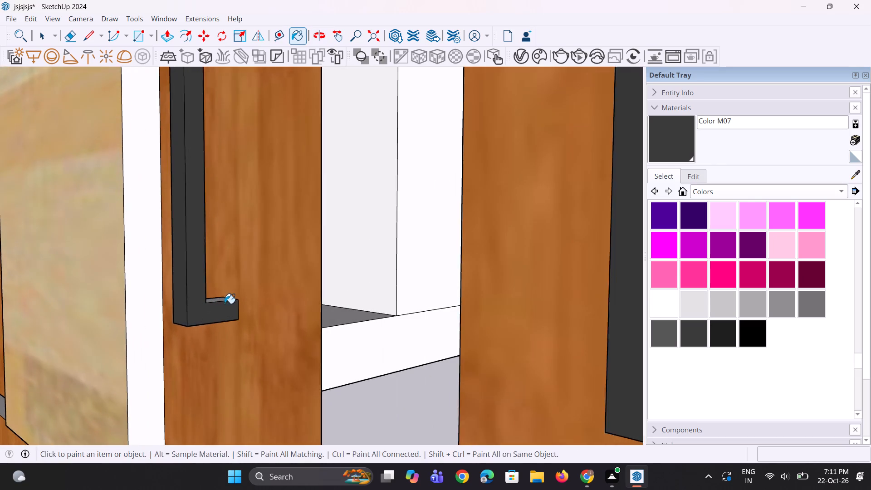
scroll(225, 304, up, 2)
click(224, 296)
Paint the underside of the left-hand handle's upper bracket with Color M07.
middle_drag(223, 294, 220, 347)
scroll(240, 315, down, 5)
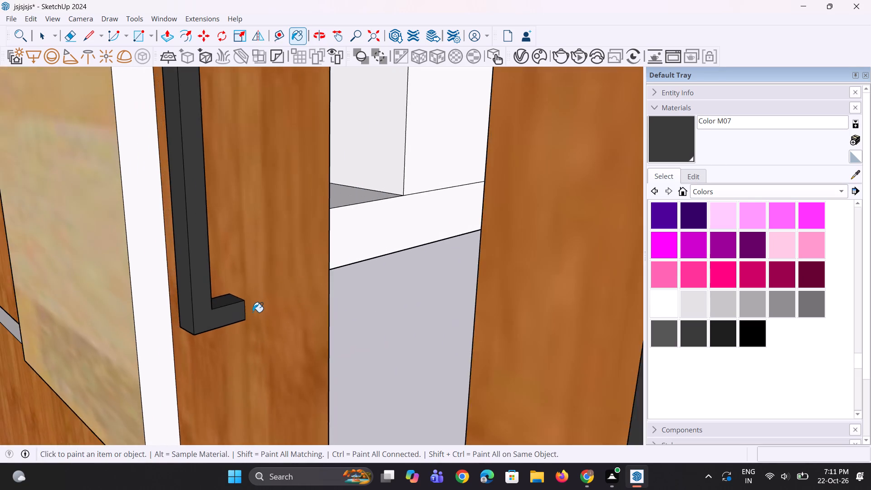
scroll(253, 312, down, 20)
scroll(253, 312, down, 4)
scroll(285, 210, up, 2)
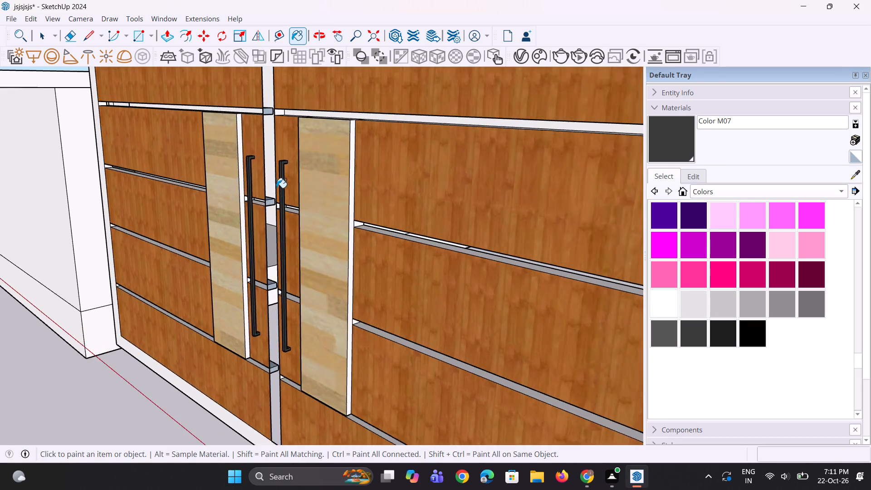
scroll(276, 188, up, 4)
scroll(225, 265, down, 4)
middle_drag(220, 174, 259, 153)
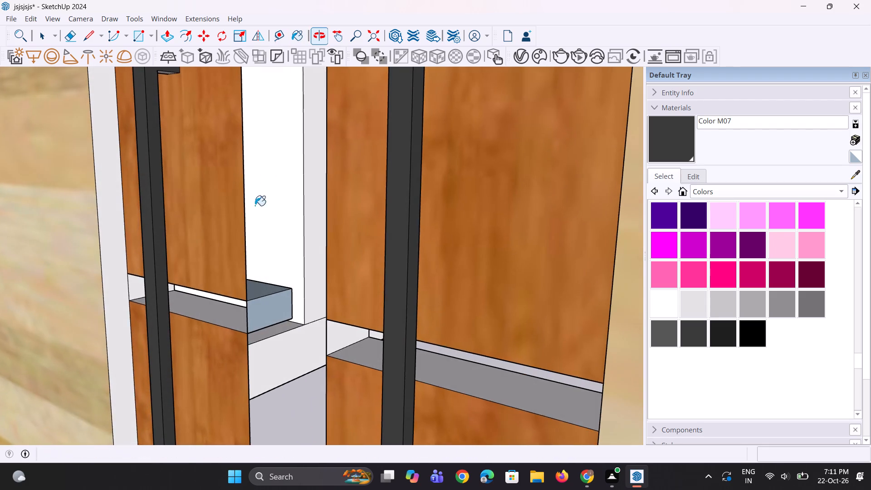
scroll(212, 308, down, 5)
scroll(209, 165, up, 9)
middle_drag(193, 179, 214, 88)
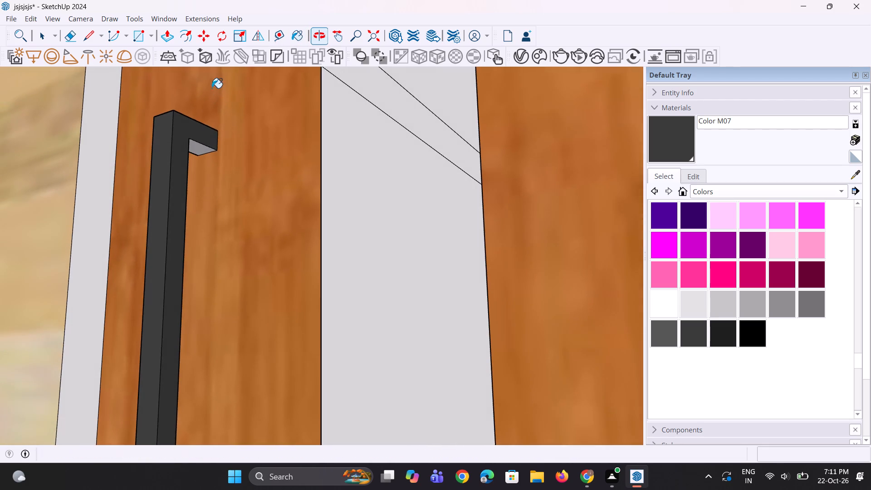
scroll(207, 133, up, 3)
click(190, 149)
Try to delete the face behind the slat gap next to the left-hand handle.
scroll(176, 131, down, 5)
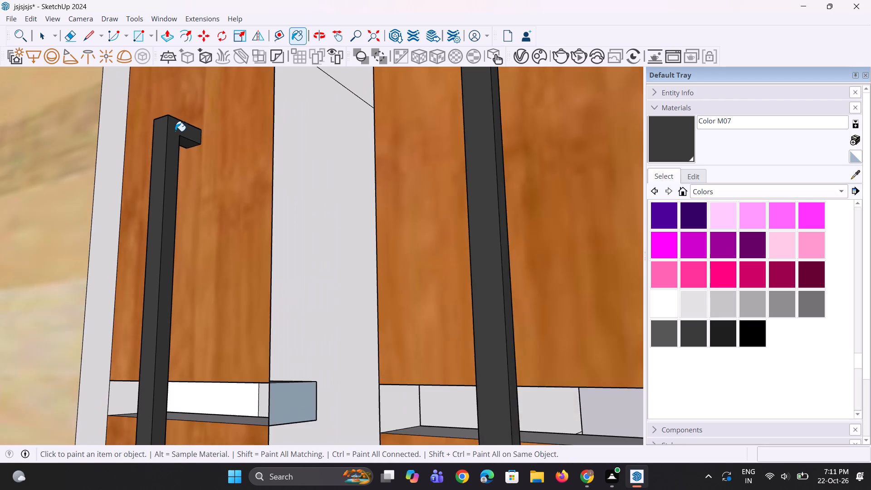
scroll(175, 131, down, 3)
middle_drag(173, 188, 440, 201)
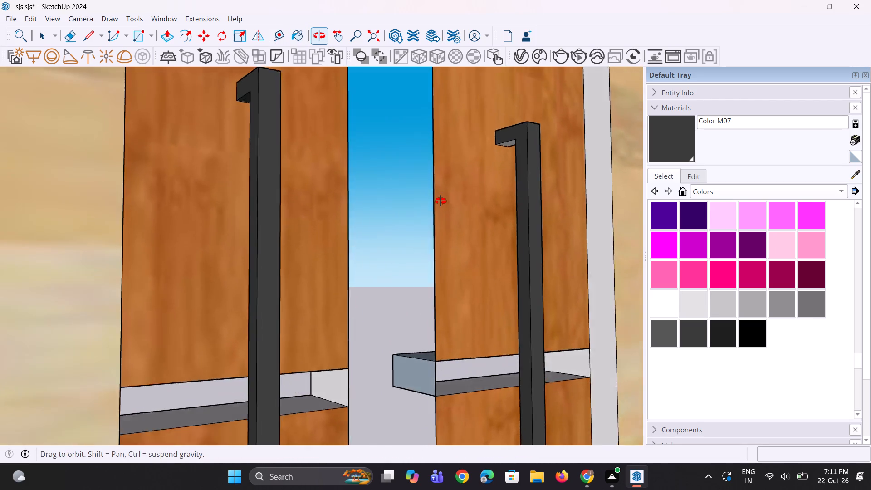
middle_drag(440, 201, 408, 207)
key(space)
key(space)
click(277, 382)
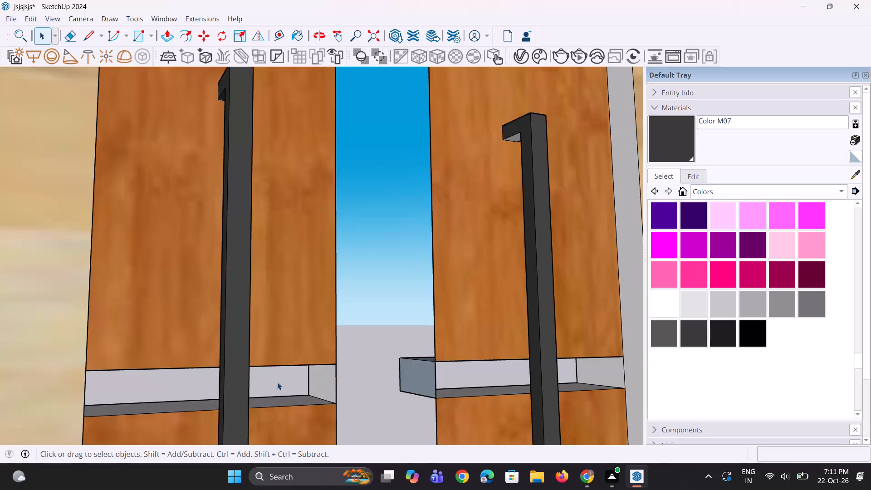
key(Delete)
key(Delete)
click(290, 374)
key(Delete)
Delete the faces and end edge of the slat stub projecting from the right-hand leaf into the gate's centre gap.
middle_drag(377, 381, 364, 391)
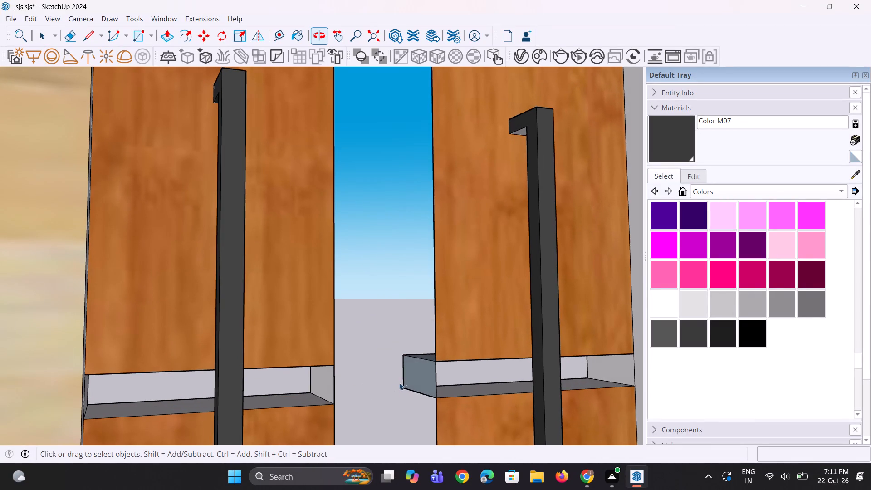
click(406, 370)
key(Delete)
click(424, 355)
key(Delete)
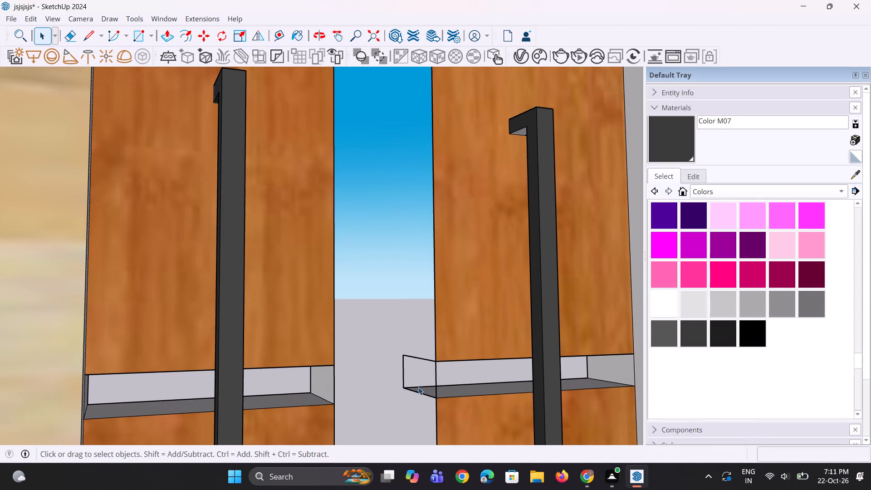
click(418, 388)
key(Delete)
click(404, 380)
key(Delete)
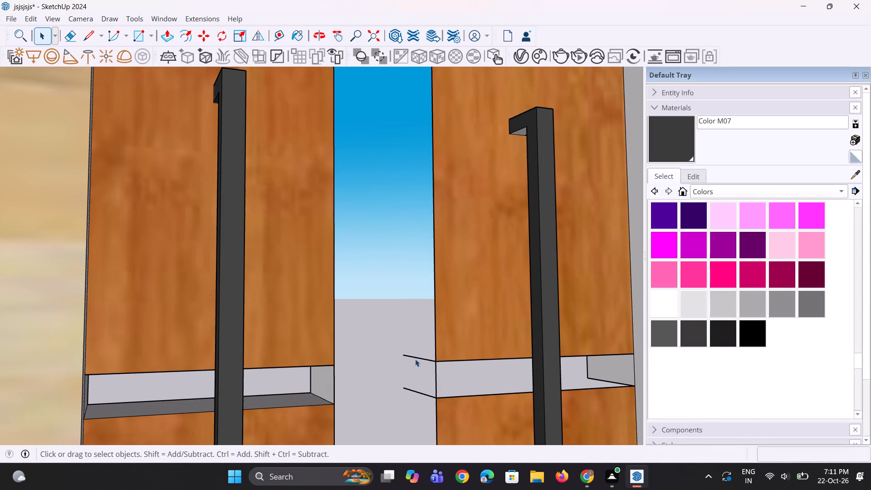
Delete the leftover upper and lower edges of the projecting stub in the gate's centre gap.
click(419, 356)
key(Delete)
click(423, 356)
click(423, 363)
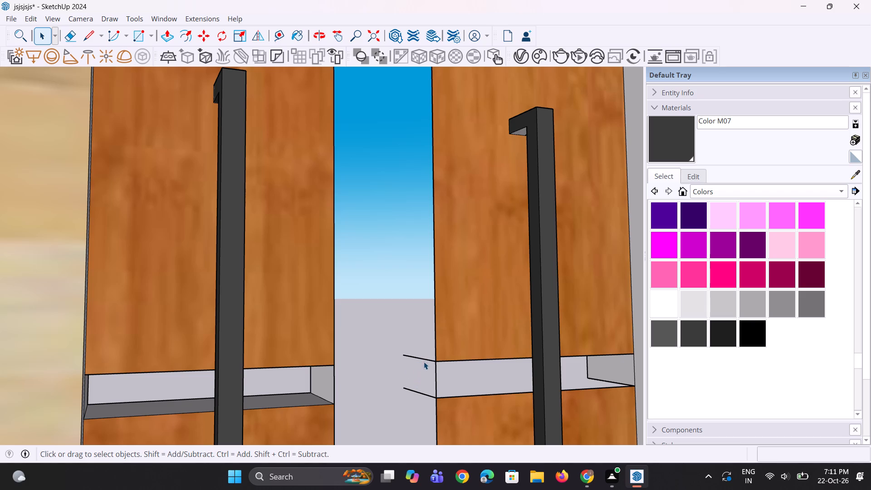
click(424, 361)
key(Delete)
double_click(424, 392)
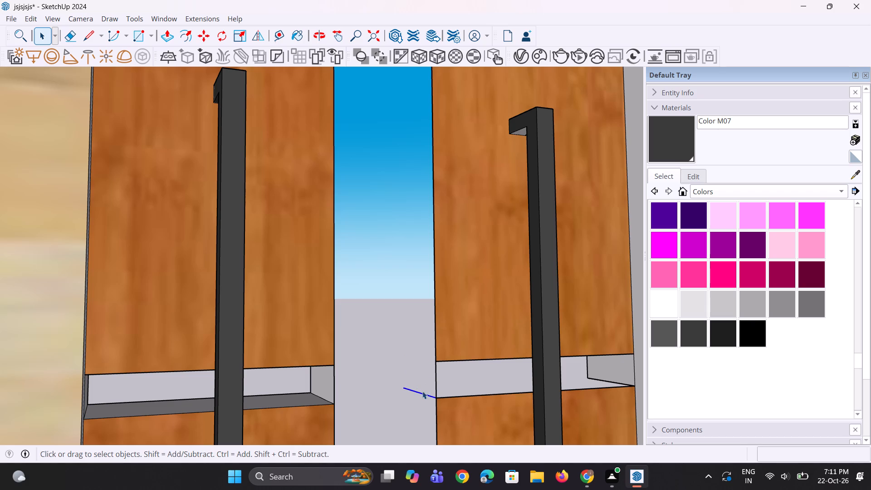
key(Delete)
Delete the white face in the top slat gap of the right-hand leaf.
scroll(326, 309, down, 11)
middle_drag(362, 268, 340, 296)
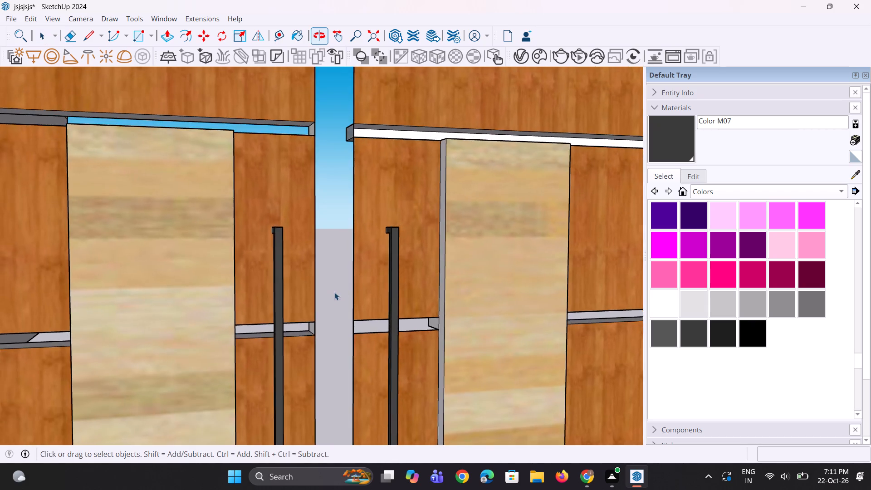
scroll(326, 283, down, 5)
scroll(362, 220, up, 8)
scroll(354, 257, up, 4)
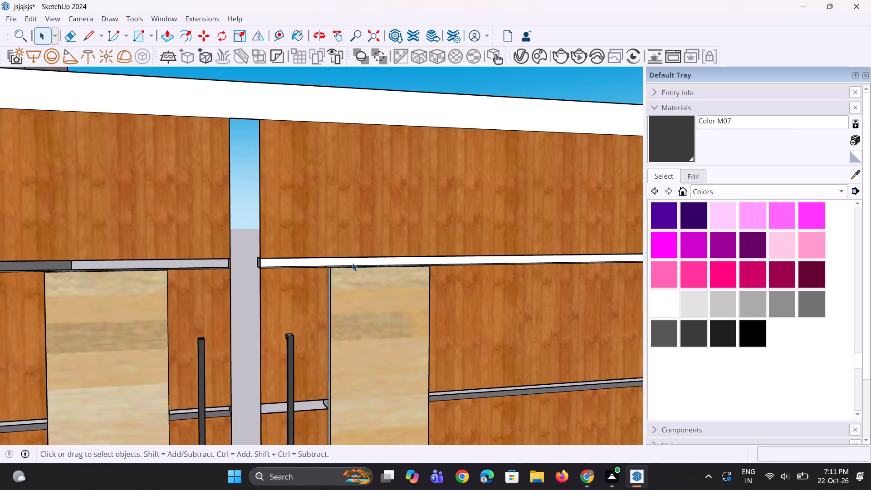
click(352, 263)
key(Delete)
Select the entire gate, including its frame, panels and handles, and make it a group.
scroll(269, 250, down, 5)
scroll(264, 250, up, 1)
middle_drag(259, 250, 232, 243)
scroll(236, 241, down, 11)
middle_drag(288, 229, 269, 236)
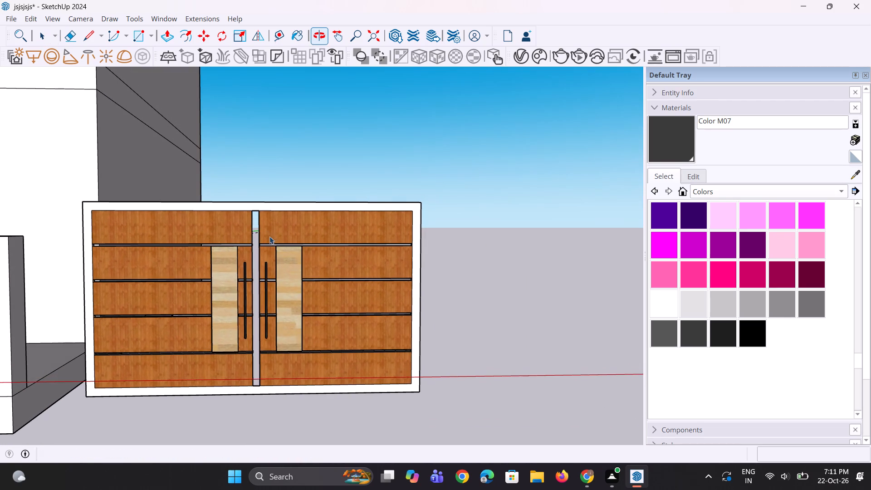
scroll(279, 184, up, 2)
scroll(325, 192, down, 5)
key(space)
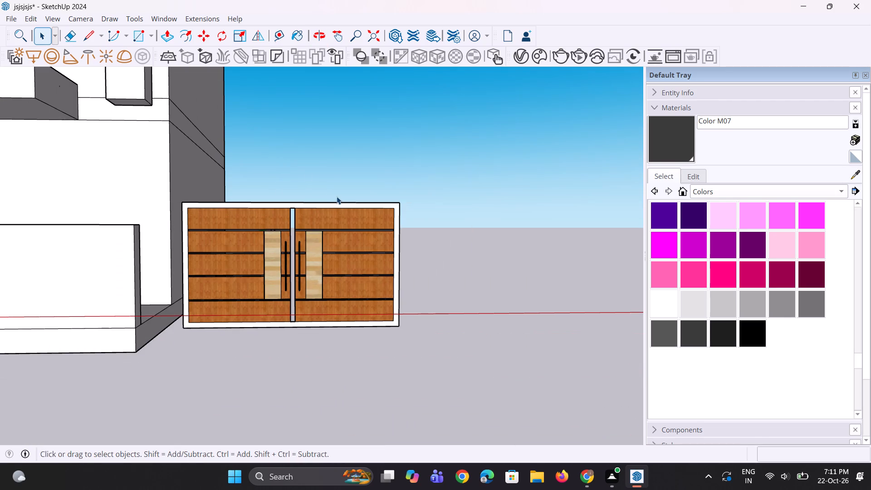
middle_drag(216, 214, 274, 284)
drag(166, 181, 438, 356)
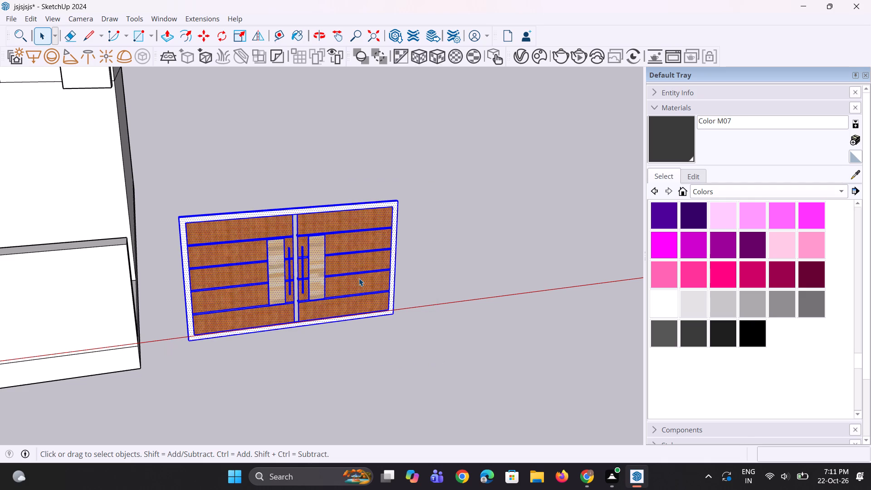
right_click(354, 259)
click(421, 122)
Move the gate group about 32' 7" along the red axis into the opening of the front boundary wall.
scroll(436, 290, down, 4)
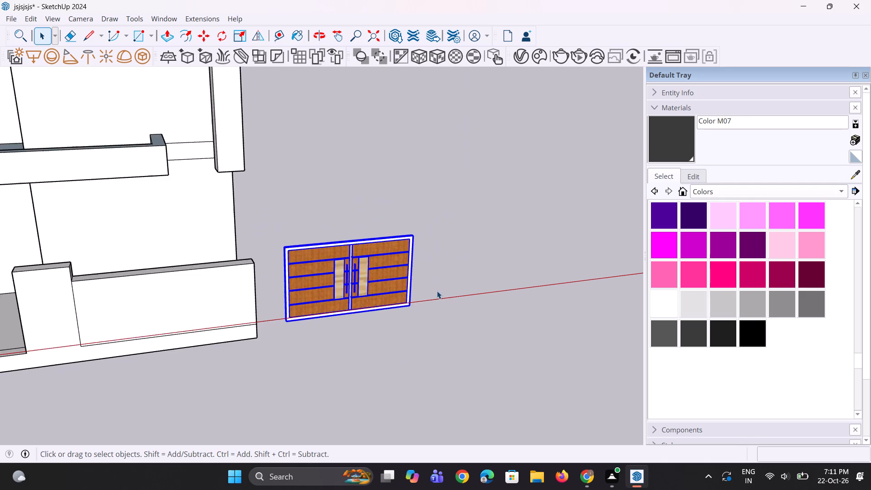
scroll(437, 291, down, 5)
middle_drag(431, 304, 415, 304)
text(,m)
click(419, 305)
scroll(445, 320, down, 4)
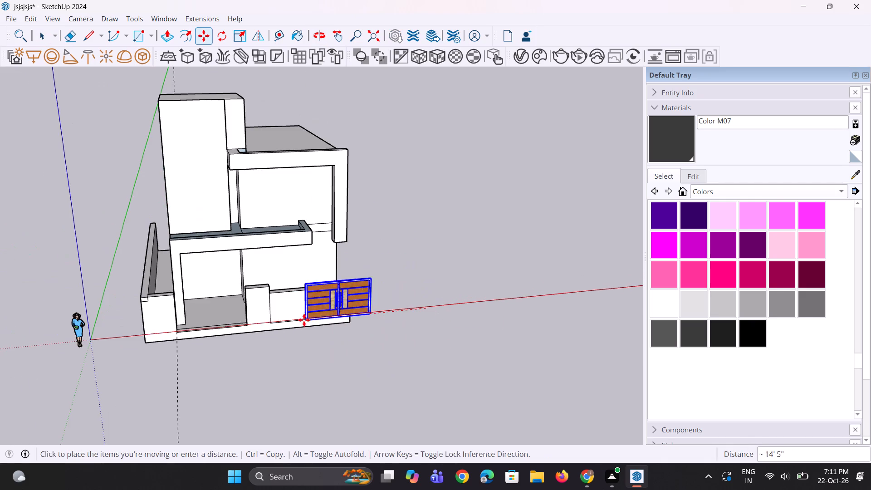
scroll(273, 320, up, 6)
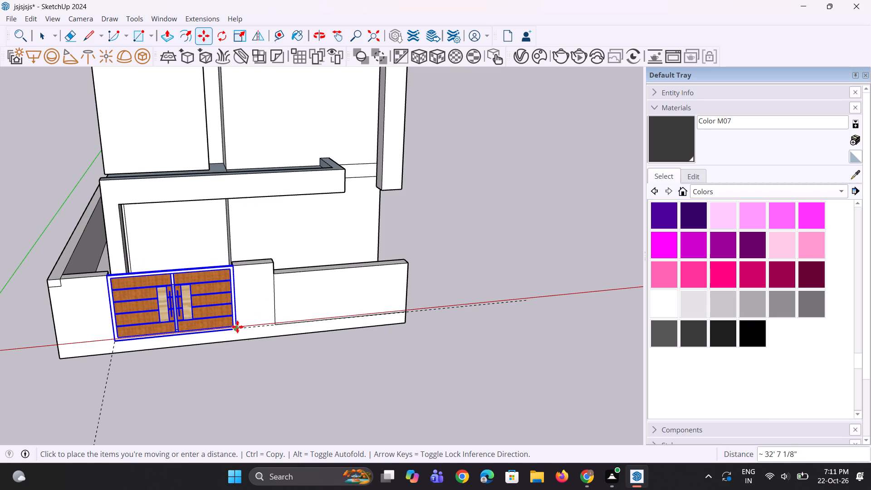
click(237, 327)
middle_drag(235, 327, 283, 333)
key(space)
key(space)
click(297, 356)
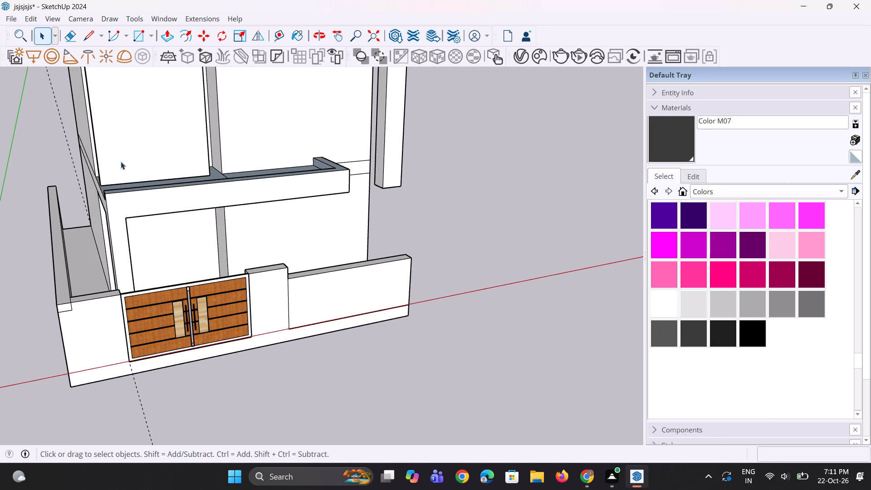
Move the gate group about 4 3/4" back into the depth of the front boundary wall's opening.
middle_drag(149, 191, 262, 266)
scroll(280, 323, up, 4)
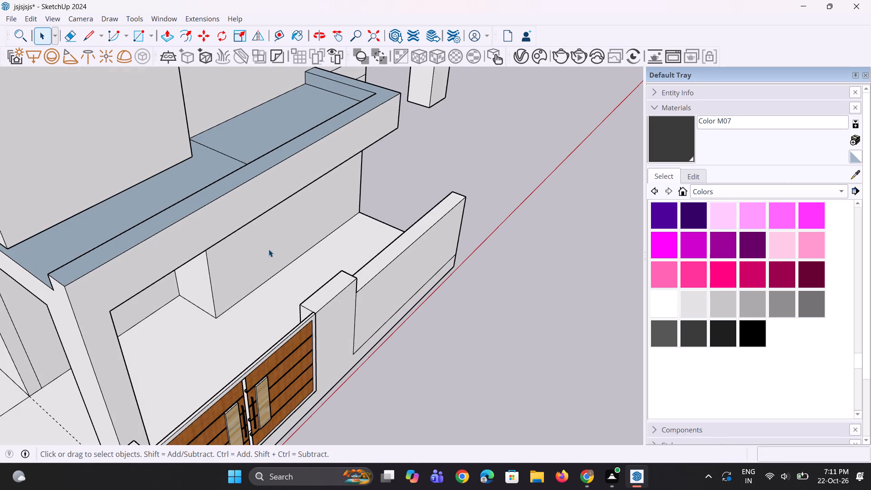
scroll(335, 217, down, 7)
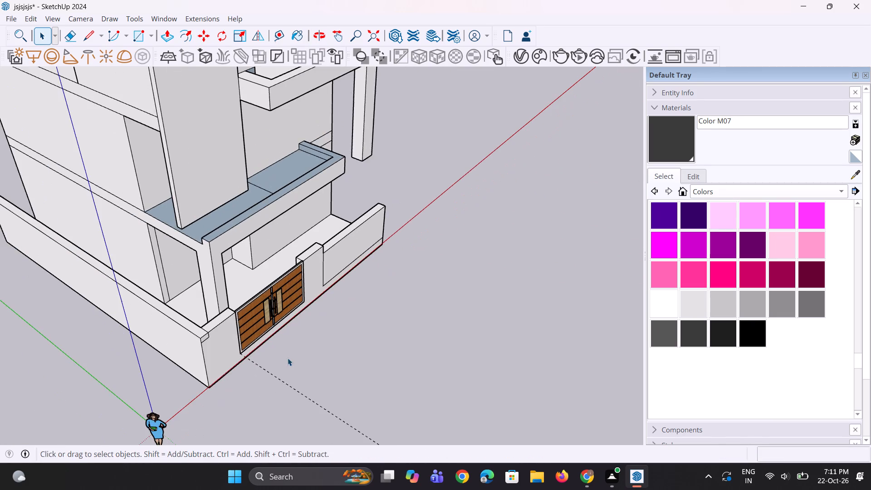
scroll(288, 358, up, 7)
click(292, 286)
scroll(314, 280, up, 5)
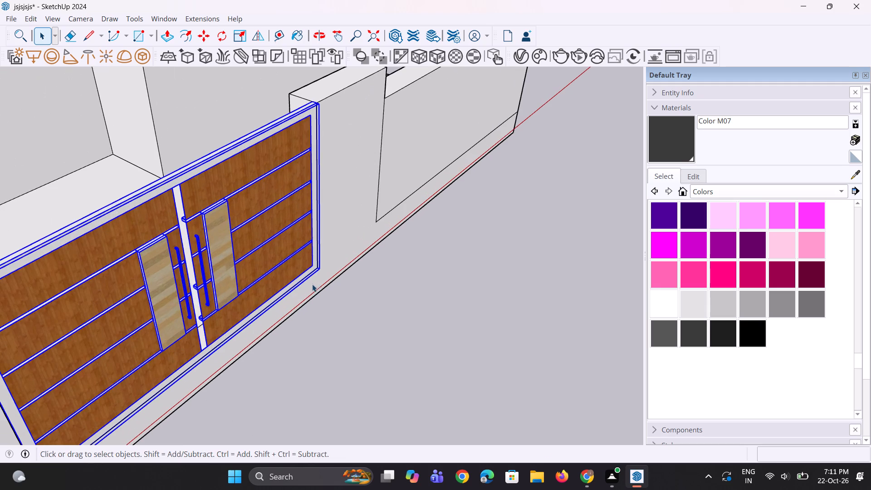
key(m)
scroll(311, 286, up, 3)
click(326, 262)
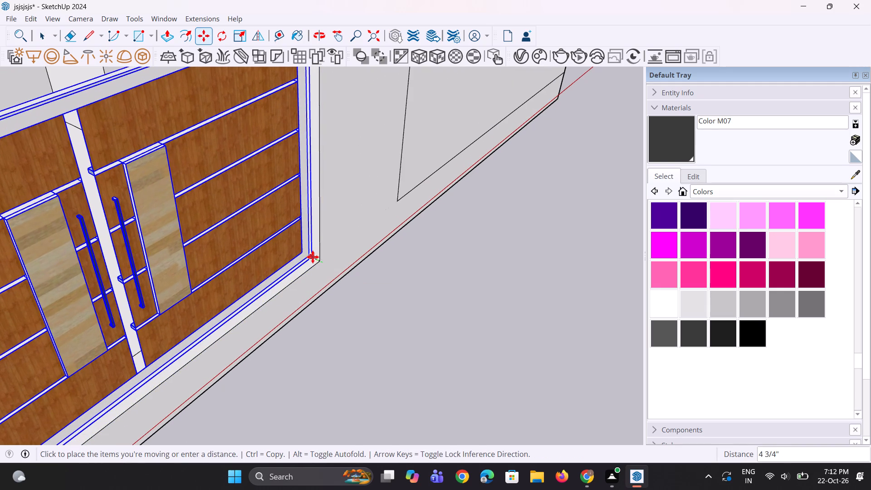
click(313, 257)
middle_drag(327, 280, 307, 284)
key(space)
key(space)
click(331, 318)
key(space)
click(331, 318)
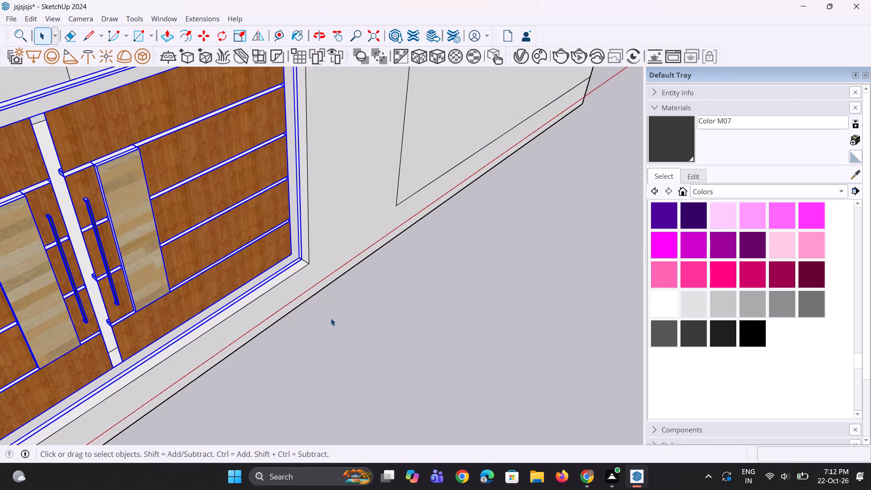
double_click(330, 325)
Offset the outline of the lower front wall section beside the gate pier inward by about 1' 6 3/4".
scroll(326, 323, down, 4)
middle_drag(339, 326, 223, 341)
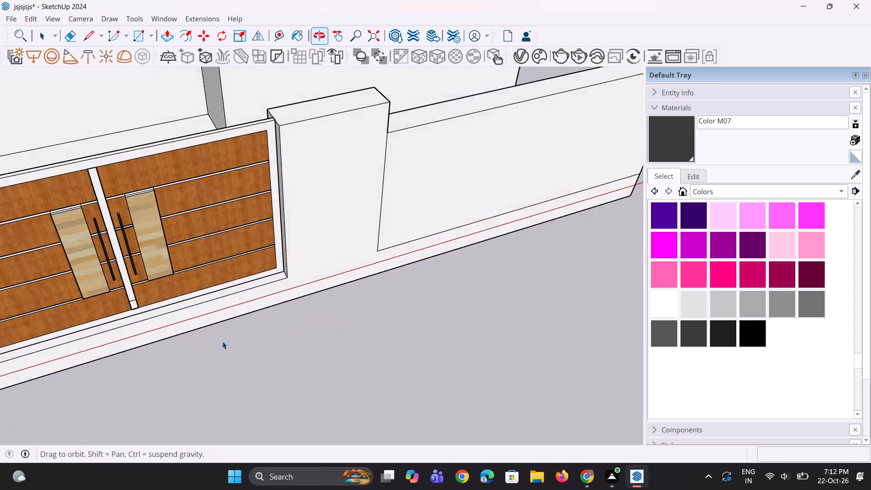
scroll(229, 333, down, 9)
middle_drag(232, 326, 219, 214)
scroll(219, 214, up, 2)
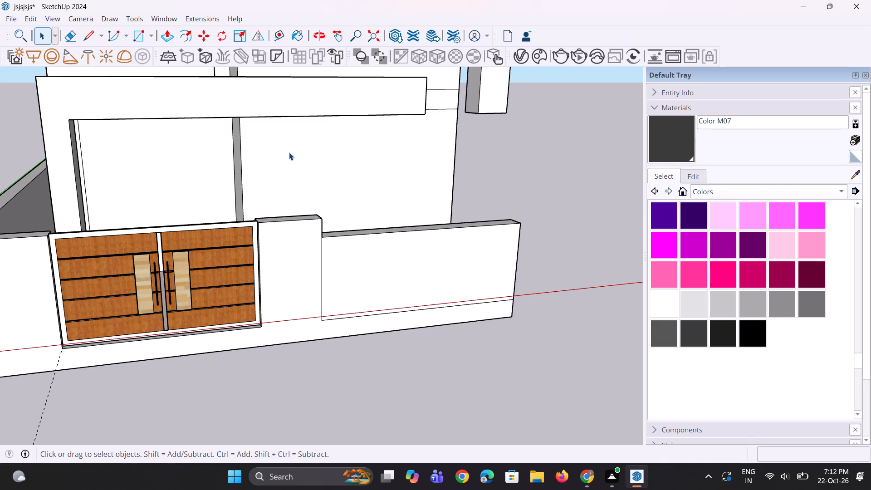
scroll(345, 320, up, 3)
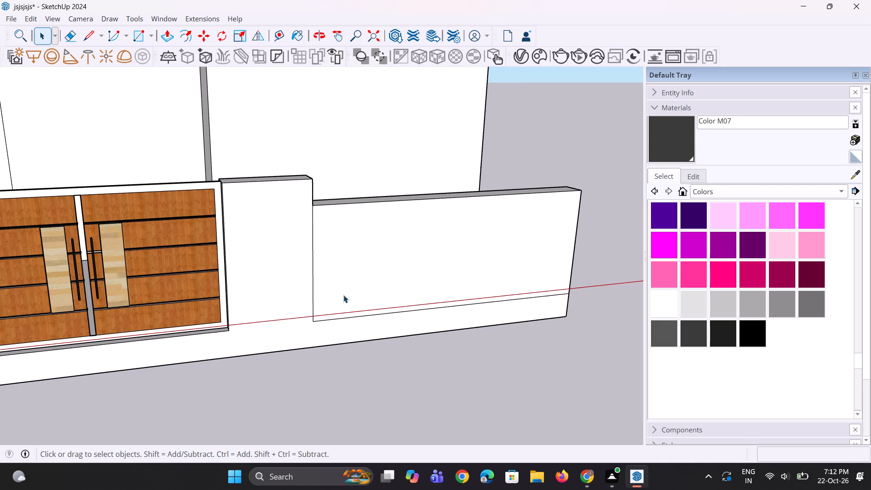
key(f)
click(340, 261)
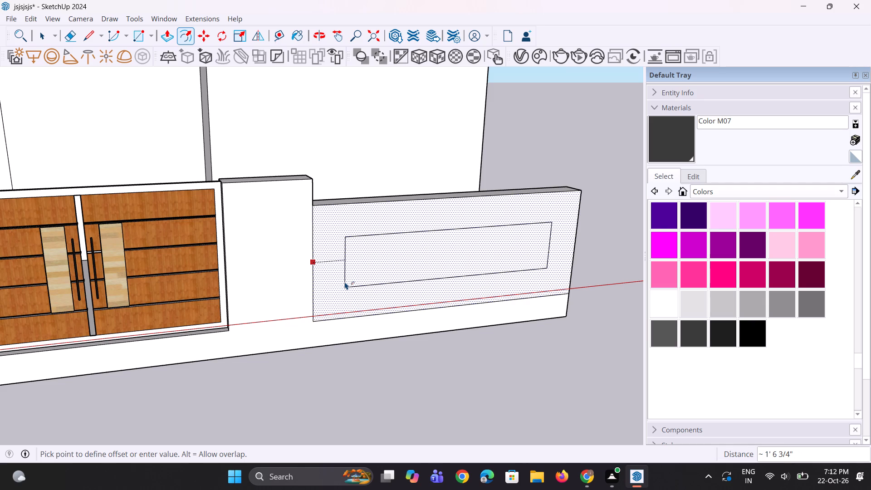
click(345, 282)
middle_drag(359, 284, 359, 246)
scroll(359, 250, up, 1)
key(space)
key(space)
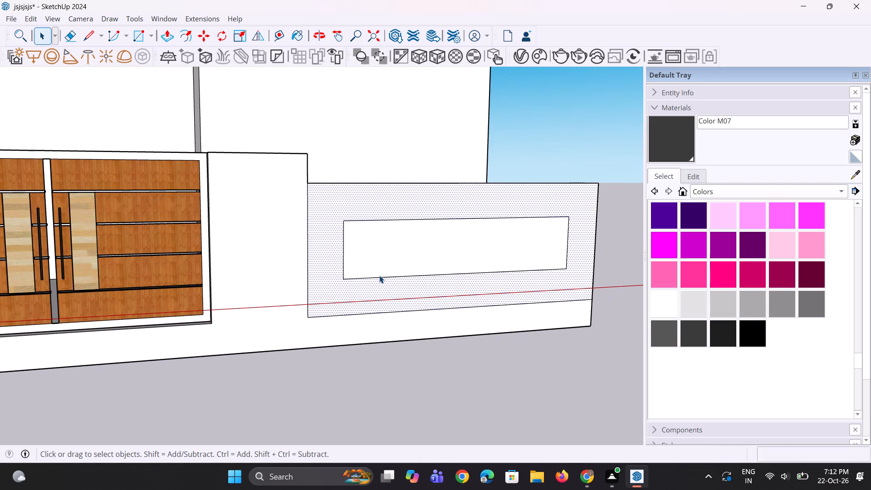
Move the inset rectangle's lower edge straight down onto the bottom edge of the wall section.
click(379, 275)
scroll(336, 296, up, 1)
click(356, 278)
scroll(340, 289, up, 2)
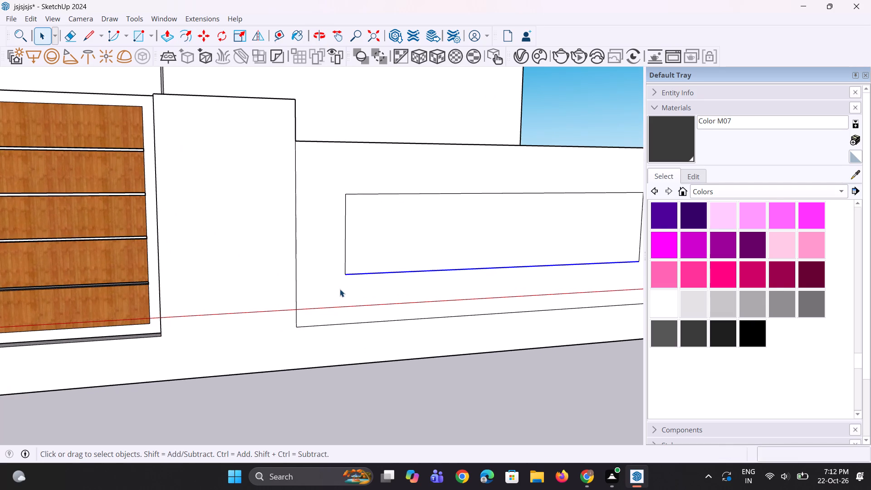
key(m)
scroll(339, 289, up, 1)
click(343, 274)
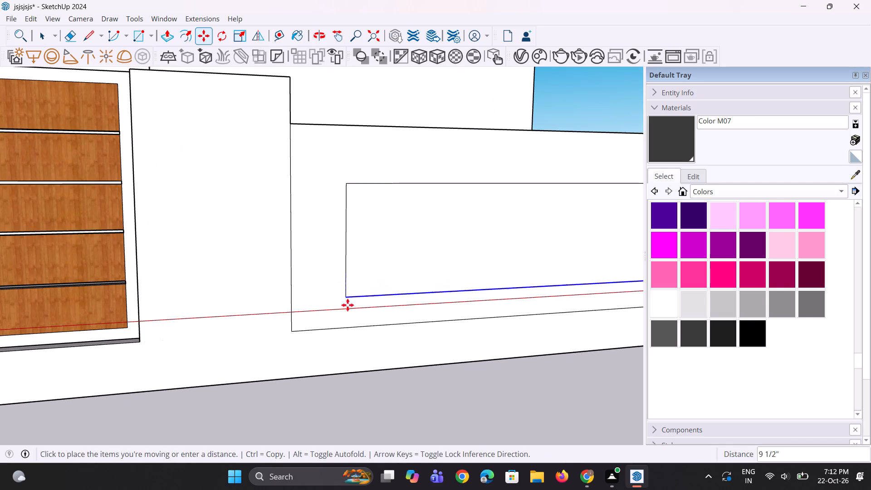
click(345, 327)
middle_drag(341, 326, 334, 326)
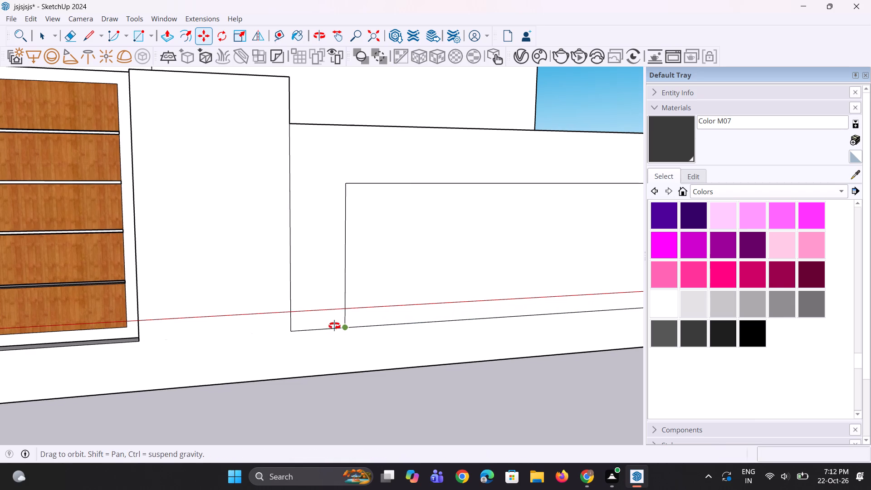
middle_drag(334, 326, 328, 326)
scroll(325, 311, down, 9)
middle_drag(440, 304, 409, 305)
scroll(508, 282, up, 2)
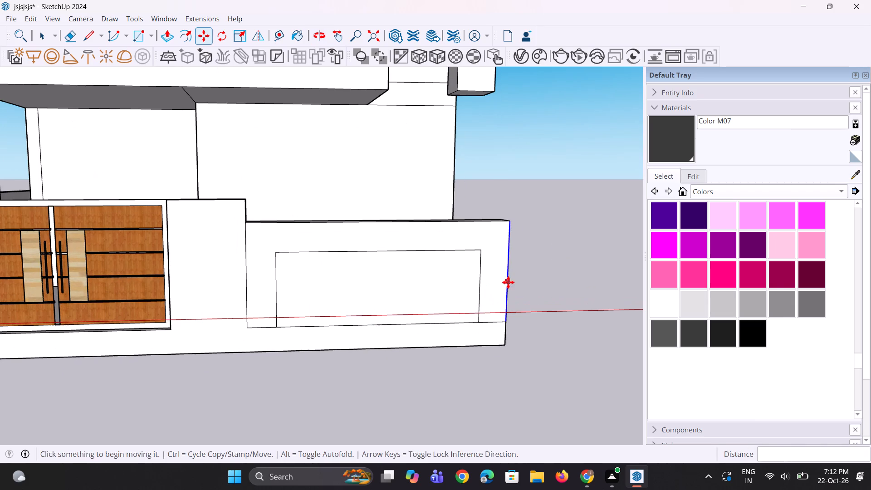
key(space)
key(space)
Move the inset rectangle's outer vertical edge about 1' 6 3/4" along the red axis to the wall's free end.
scroll(480, 285, up, 2)
key(space)
scroll(480, 285, up, 2)
click(480, 285)
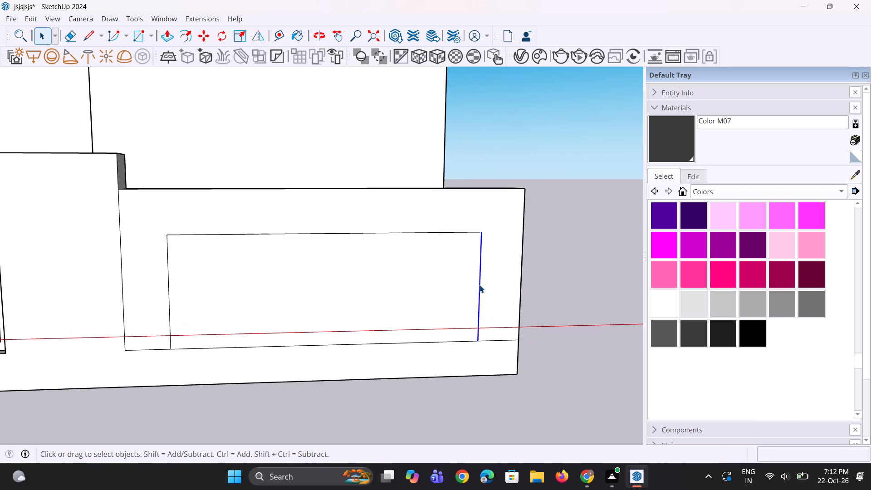
scroll(480, 282, up, 2)
key(m)
click(483, 223)
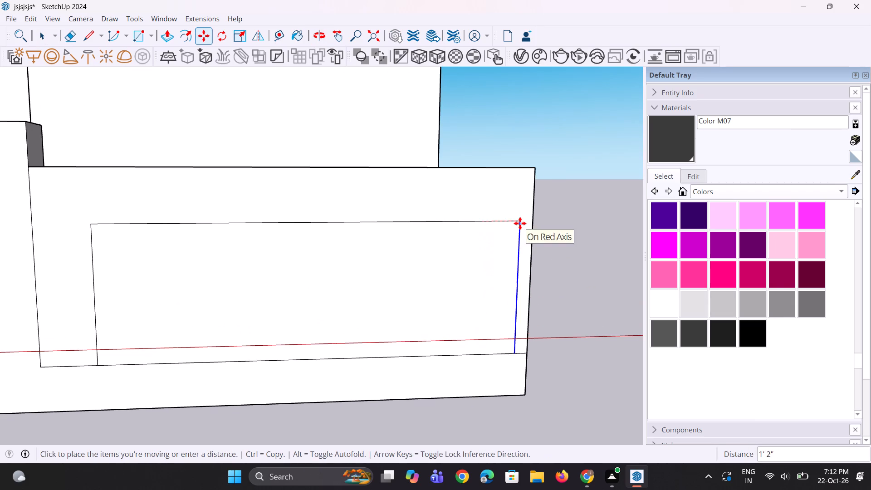
click(533, 220)
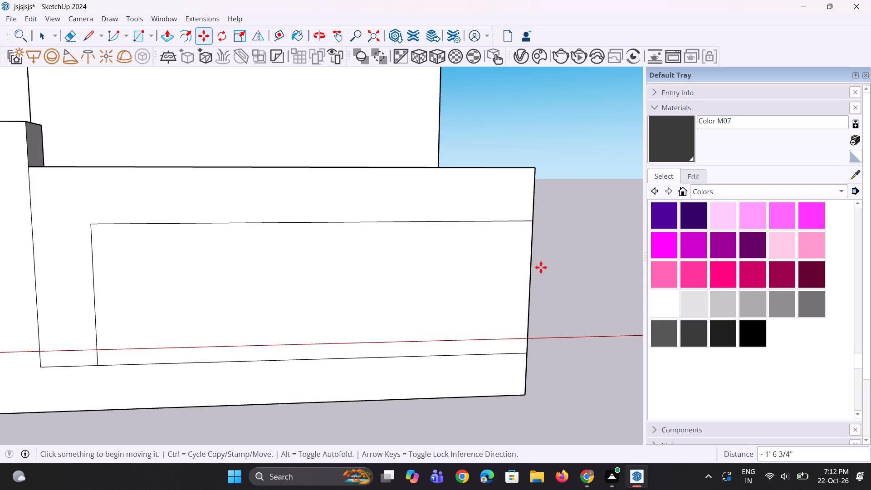
middle_drag(540, 268, 490, 277)
key(space)
key(space)
Push the inset panel face about 8 3/4" into the front boundary wall to form a recess.
middle_drag(481, 284, 427, 335)
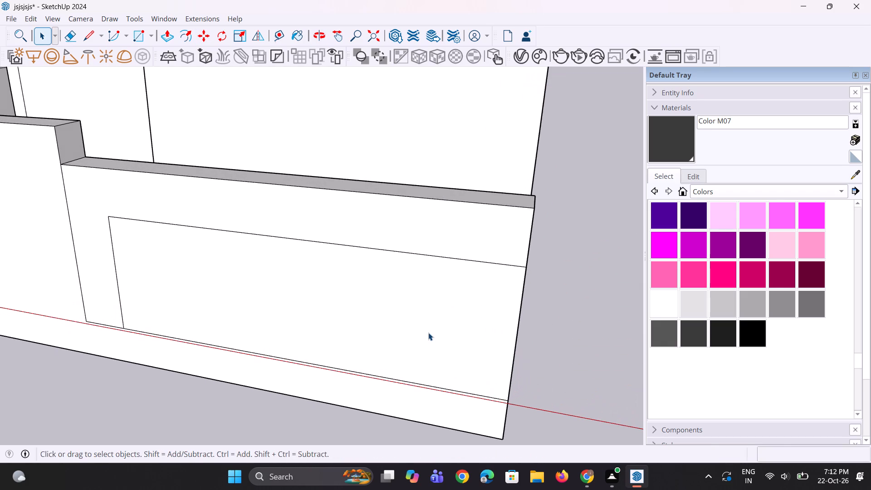
key(p)
click(397, 327)
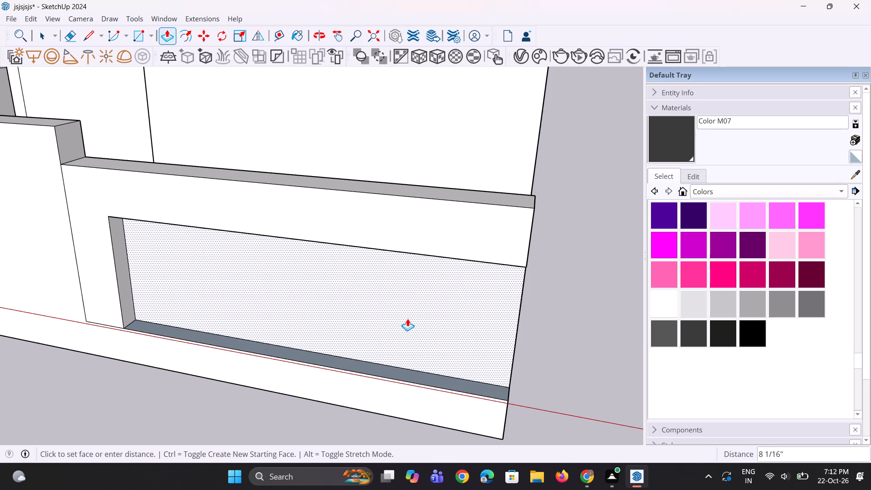
click(408, 318)
Examine the recessed wall section and the gate from the side and the front.
middle_drag(445, 299, 363, 293)
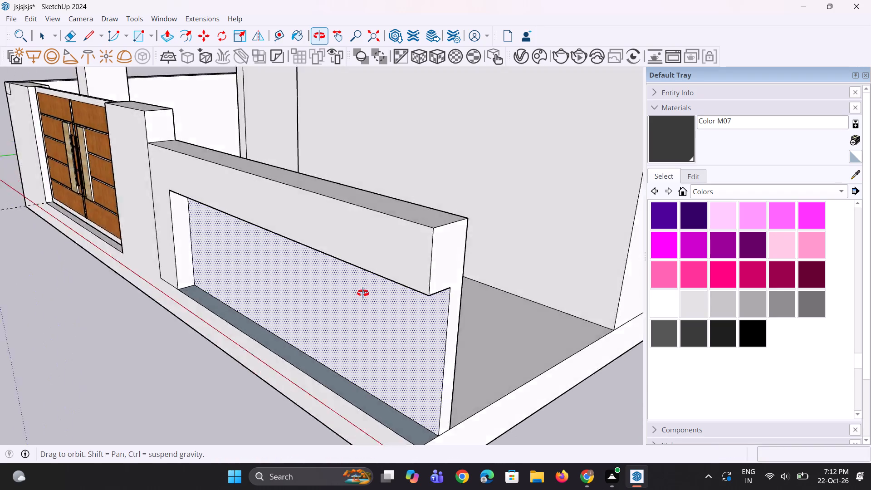
middle_drag(363, 293, 447, 294)
scroll(454, 285, down, 9)
middle_drag(454, 284, 560, 285)
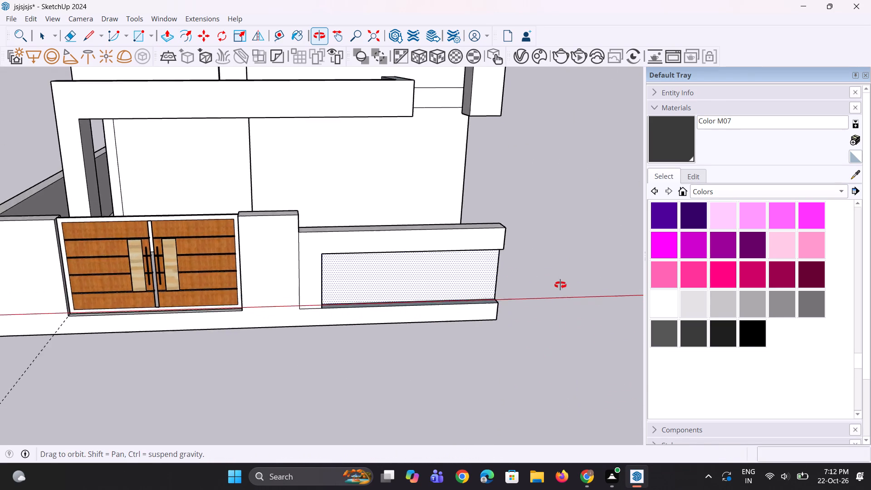
middle_drag(560, 285, 396, 269)
scroll(562, 313, up, 1)
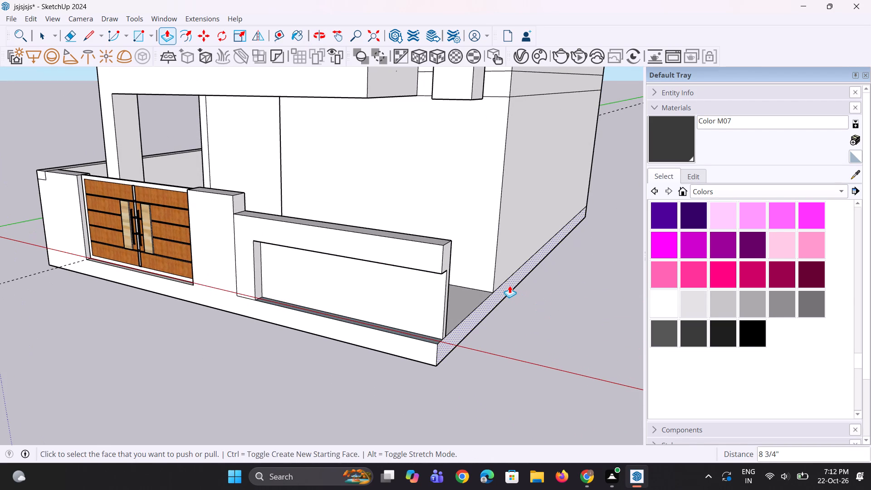
middle_drag(511, 301, 612, 321)
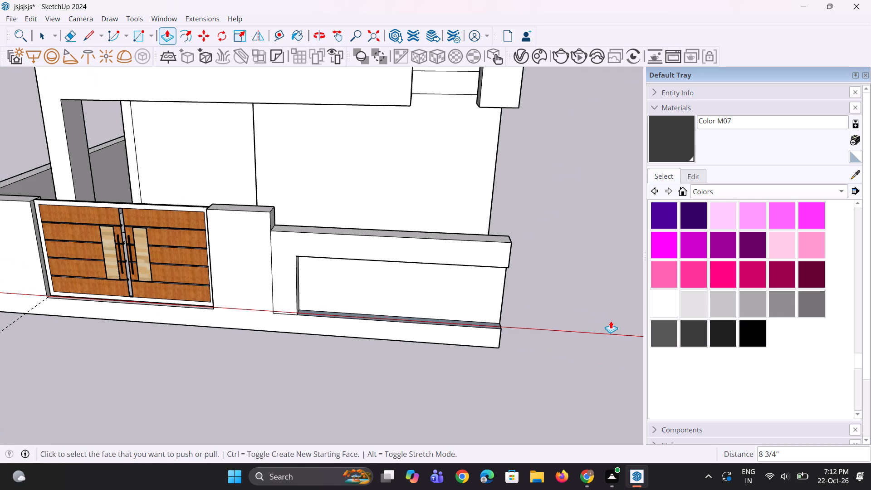
scroll(593, 302, up, 2)
scroll(576, 299, down, 5)
middle_drag(584, 282, 601, 260)
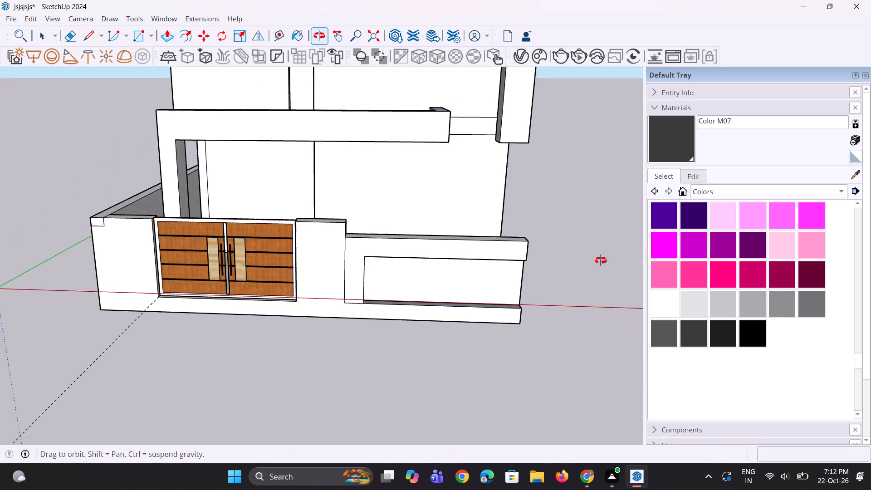
middle_drag(601, 260, 621, 222)
scroll(383, 313, down, 4)
Erase the leftover edges of the small rectangle at the top outer corner of the front wall's left pier.
scroll(157, 231, up, 1)
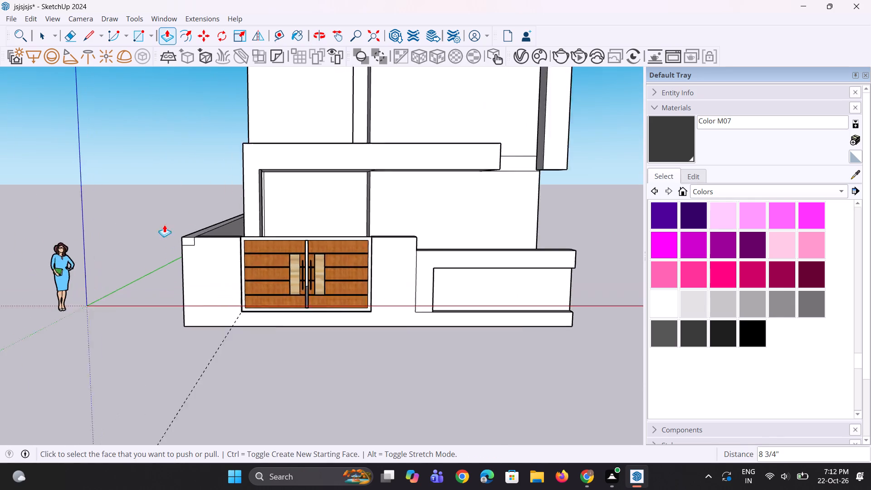
scroll(164, 225, up, 10)
key(e)
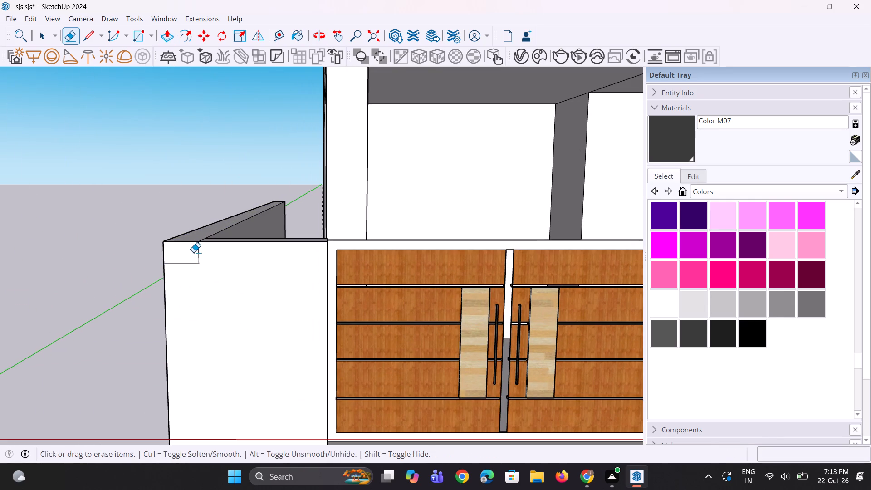
click(198, 256)
click(199, 263)
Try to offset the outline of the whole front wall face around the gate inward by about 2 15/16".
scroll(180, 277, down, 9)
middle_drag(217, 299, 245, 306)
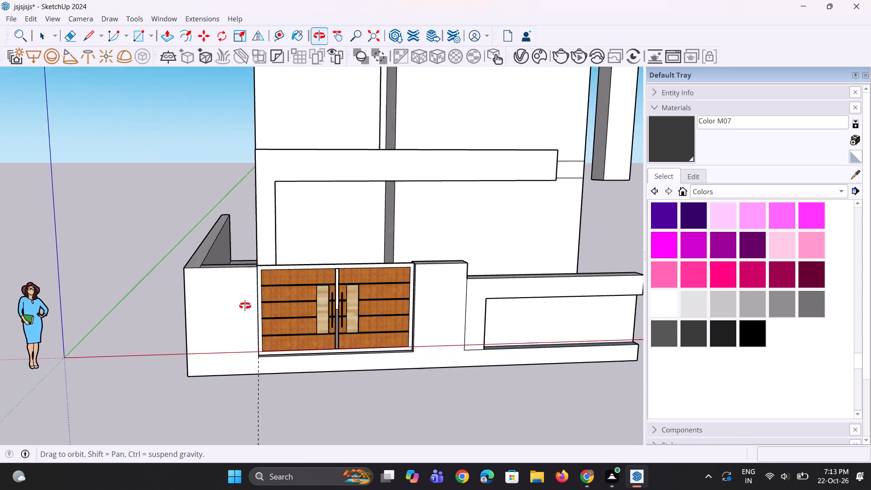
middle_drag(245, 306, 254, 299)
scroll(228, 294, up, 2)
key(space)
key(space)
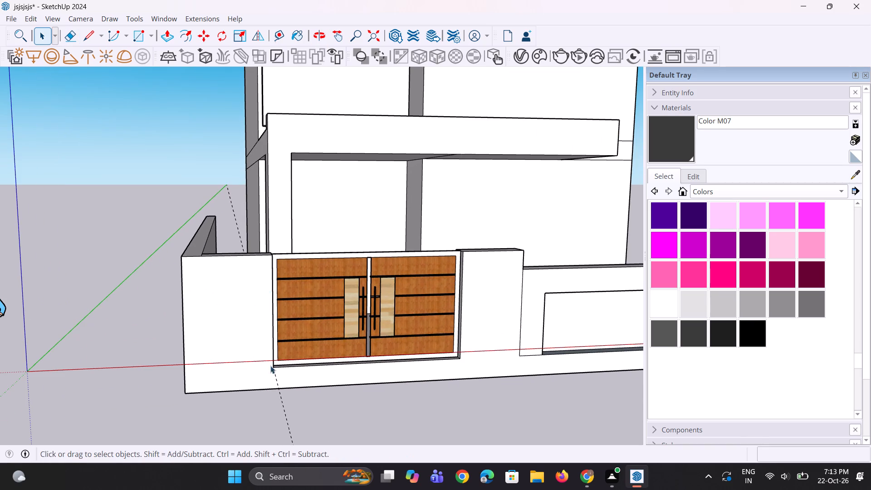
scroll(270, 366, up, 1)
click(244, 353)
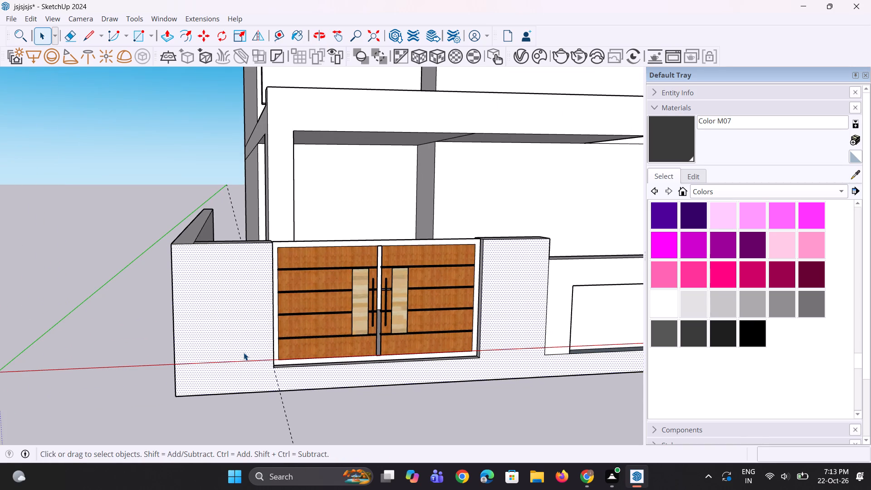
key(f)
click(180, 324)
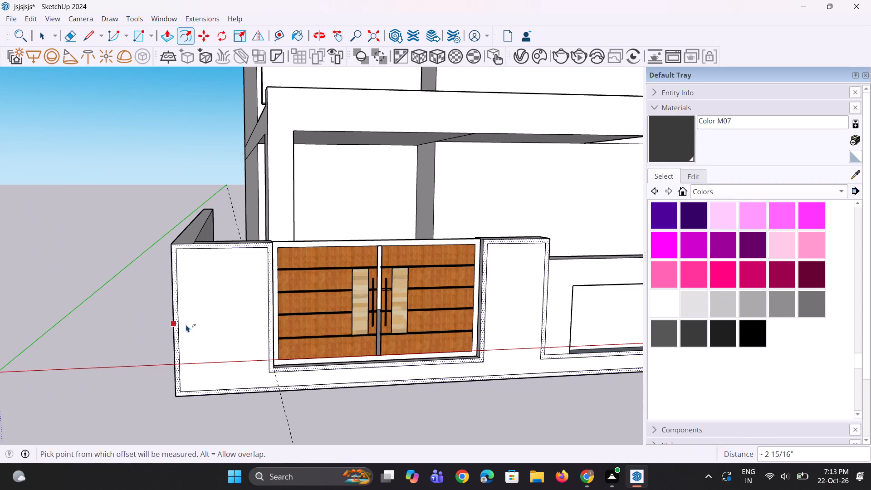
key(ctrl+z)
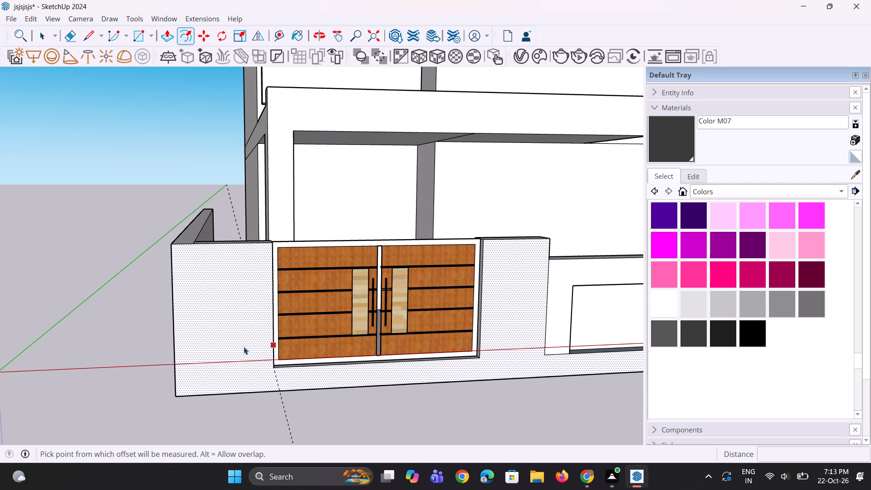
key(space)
Draw a vertical line about 1' 3 7/8" long from the gate opening's lower left corner to the wall's bottom edge.
scroll(253, 352, up, 1)
key(l)
scroll(270, 367, up, 3)
click(278, 372)
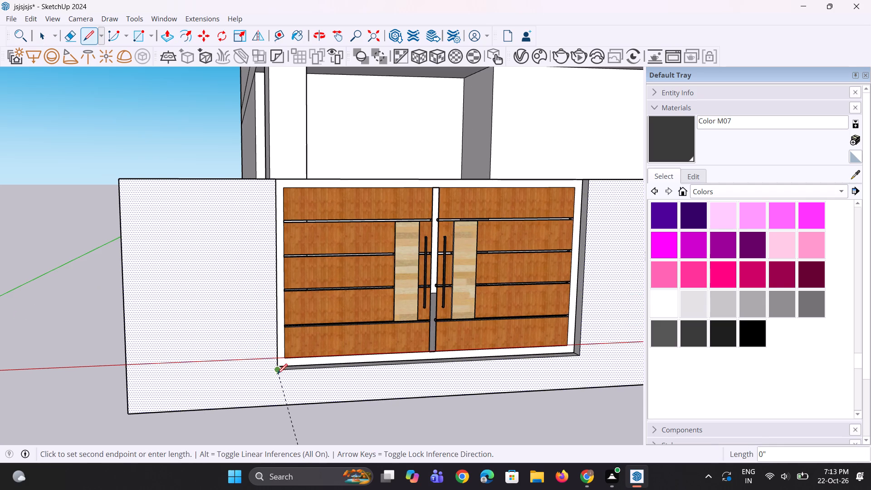
click(278, 407)
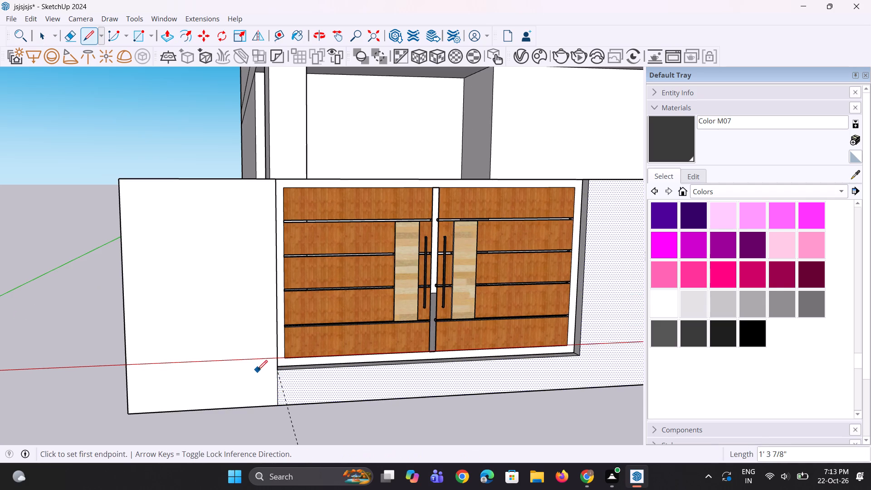
key(space)
Offset the outline of the wall face left of the gate inward by about 4".
click(237, 351)
key(f)
click(136, 316)
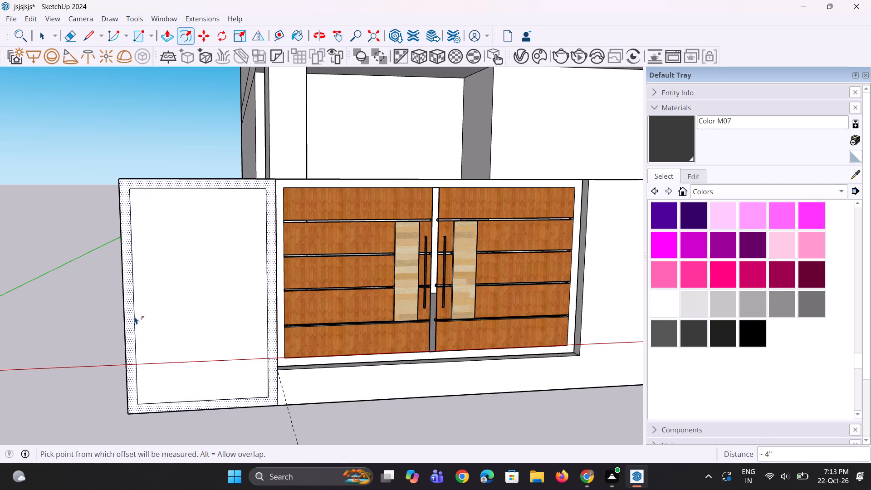
Replace the last offset on the wall face left of the gate with one about 1' 5" inward.
key(ctrl+z)
click(126, 299)
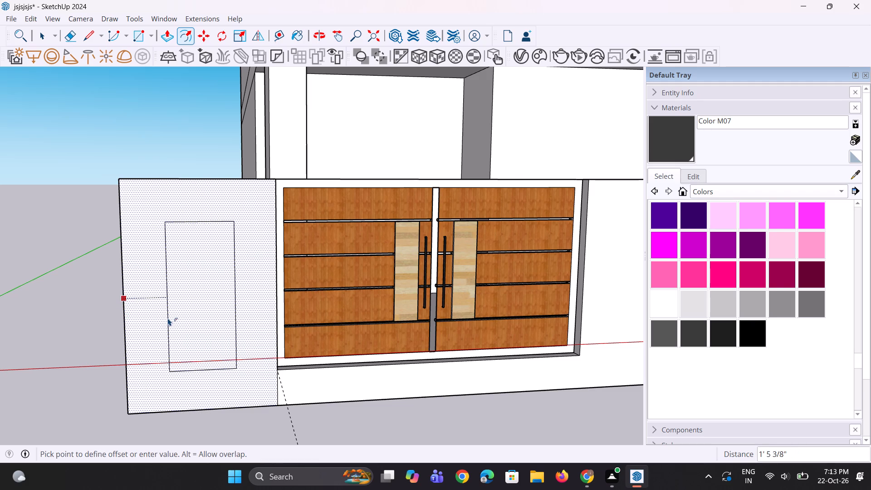
click(165, 314)
key(space)
key(space)
click(66, 343)
Push the inner rectangle on the wall face left of the gate inward to form a recessed panel.
middle_drag(196, 322, 134, 338)
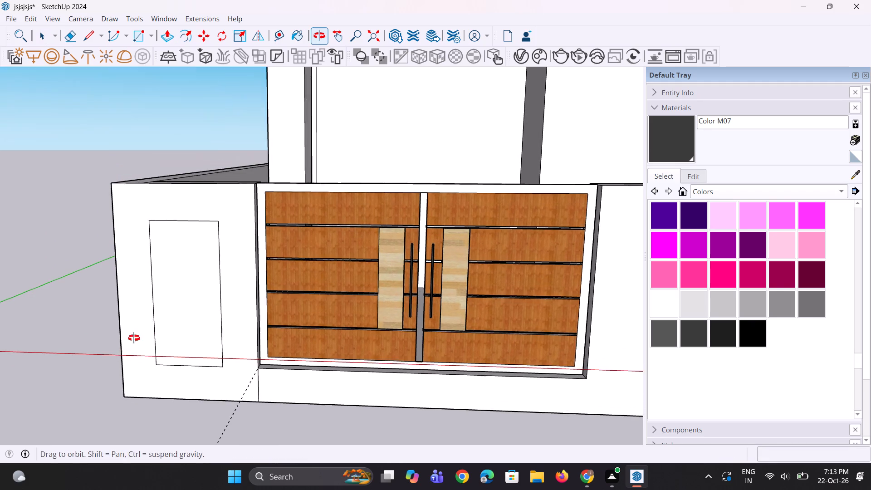
middle_drag(134, 338, 133, 338)
key(p)
click(172, 324)
click(179, 321)
middle_drag(57, 351, 69, 355)
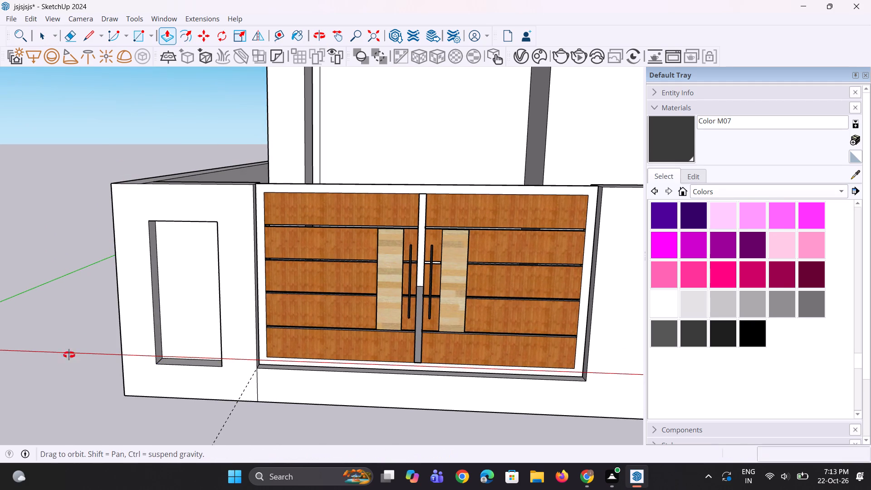
middle_drag(69, 355, 169, 364)
key(space)
key(space)
key(space)
click(83, 345)
Draw a window rectangle about 8' wide by 7' 8" high on the upper-floor wall behind the balcony.
middle_drag(287, 376, 207, 361)
scroll(213, 363, down, 3)
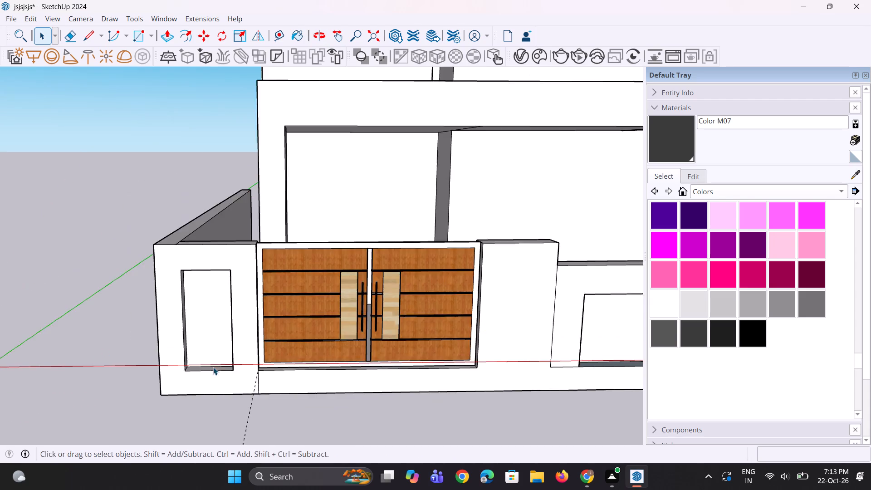
scroll(213, 367, down, 2)
middle_drag(341, 356, 338, 330)
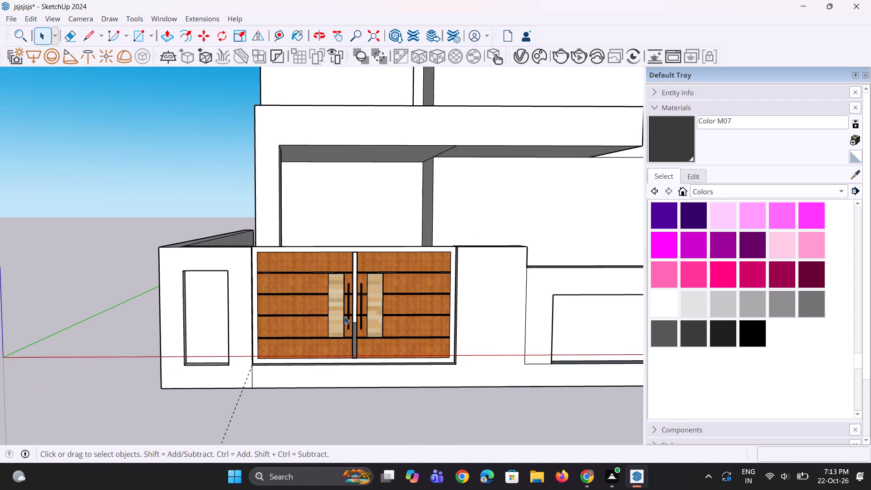
scroll(344, 316, down, 6)
middle_drag(386, 302, 388, 405)
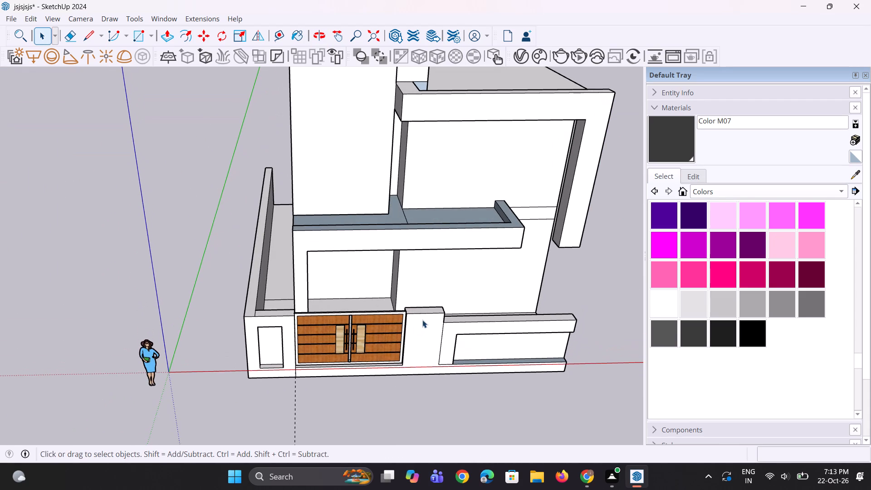
scroll(486, 321, up, 3)
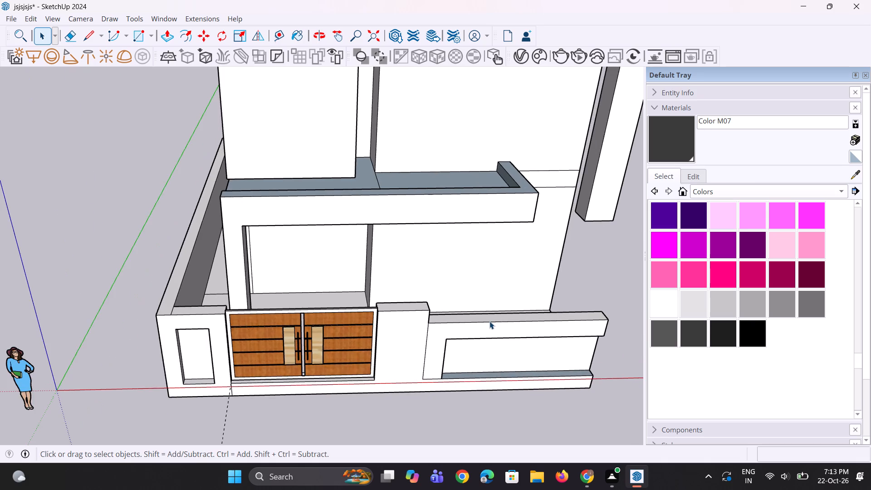
scroll(489, 321, down, 5)
middle_drag(554, 318, 539, 233)
scroll(470, 155, up, 3)
key(r)
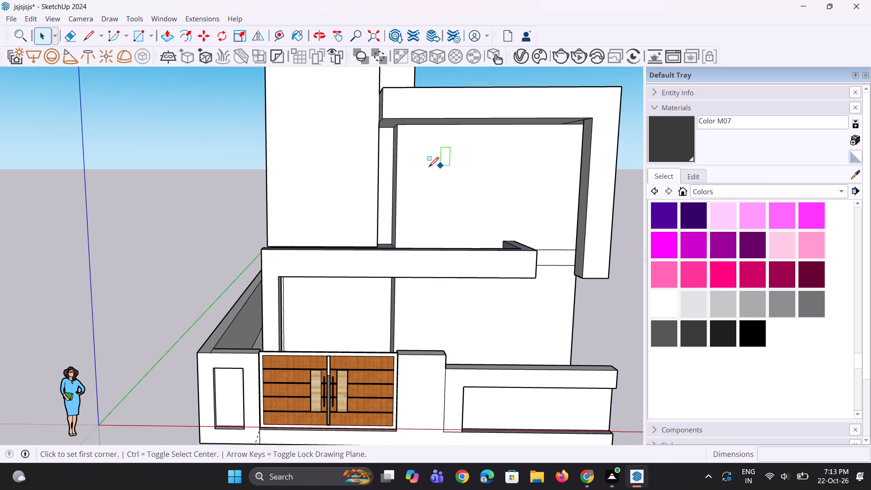
scroll(429, 167, up, 5)
middle_drag(467, 243, 460, 240)
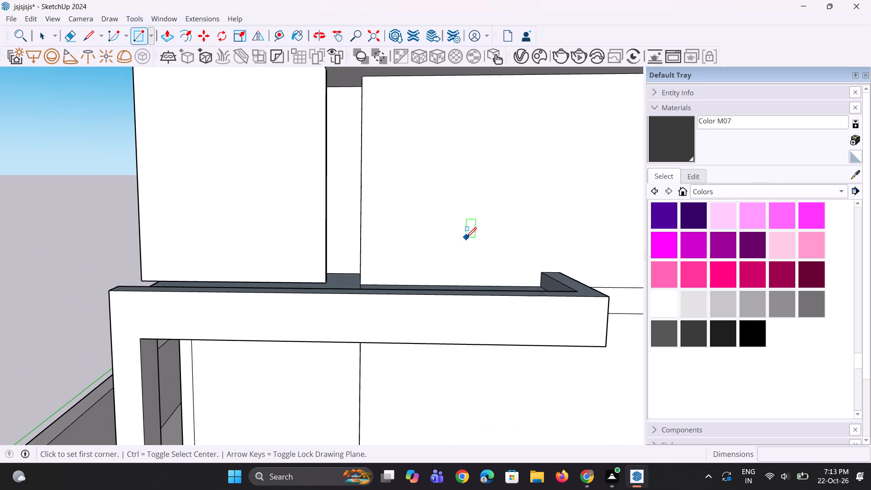
click(469, 241)
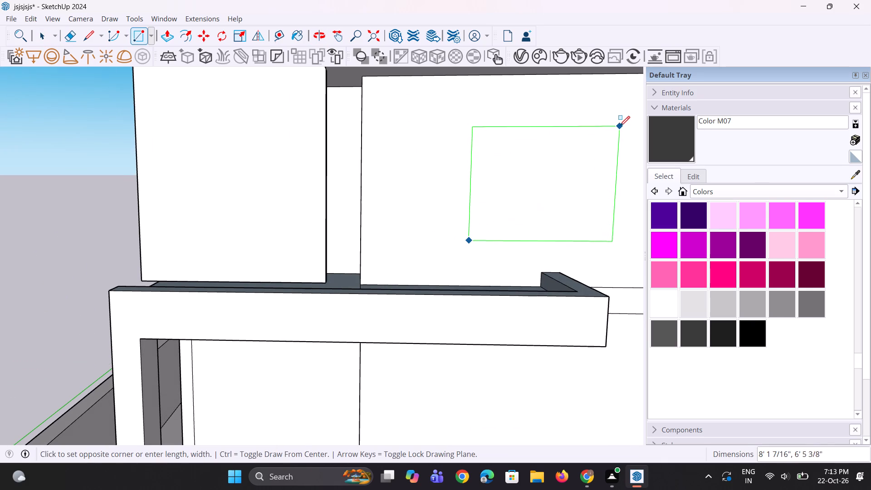
scroll(607, 136, down, 6)
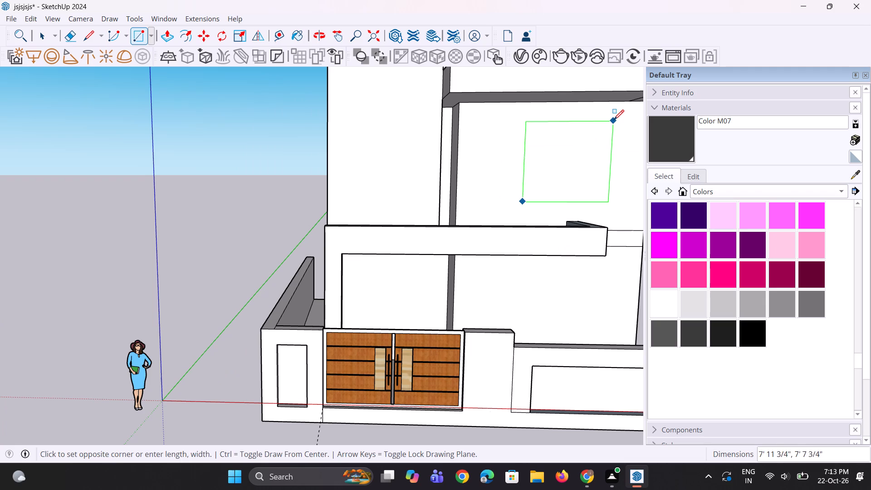
click(614, 117)
middle_drag(529, 209, 537, 232)
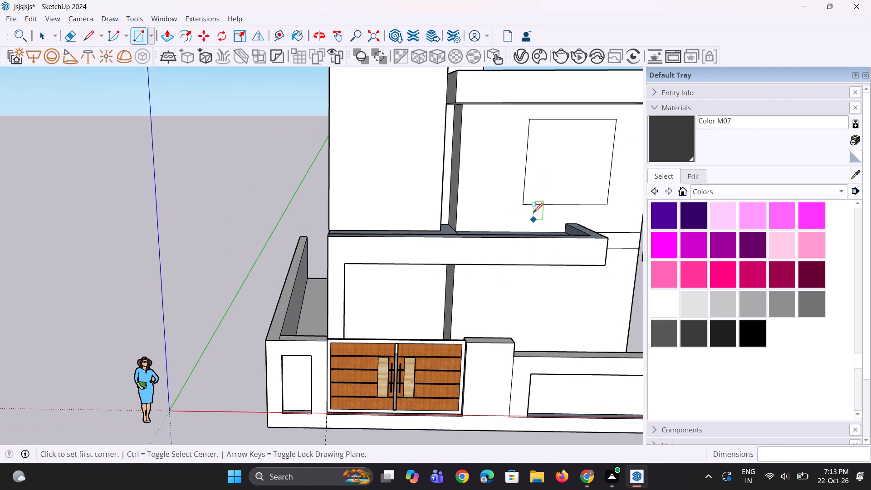
Move the window rectangle slightly down on the upper-floor wall.
key(space)
click(538, 188)
scroll(534, 201, up, 3)
key(m)
click(538, 183)
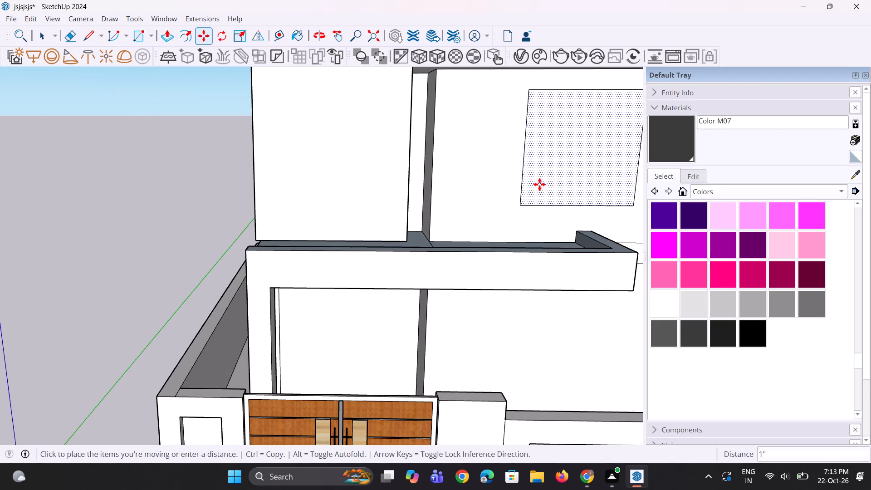
click(541, 198)
scroll(439, 256, down, 4)
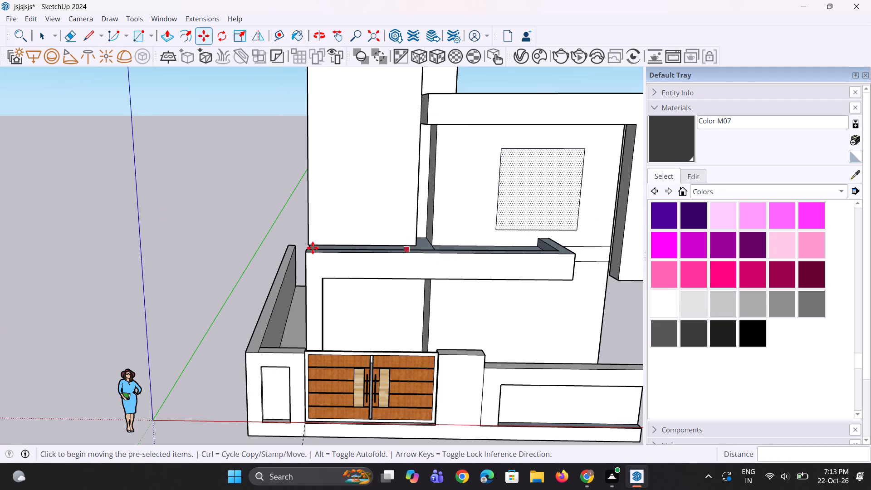
key(space)
key(space)
click(183, 248)
middle_drag(416, 250, 409, 244)
Copy the window rectangle's face about 17' 8 9/16" sideways into the open space right of the house.
scroll(392, 231, down, 3)
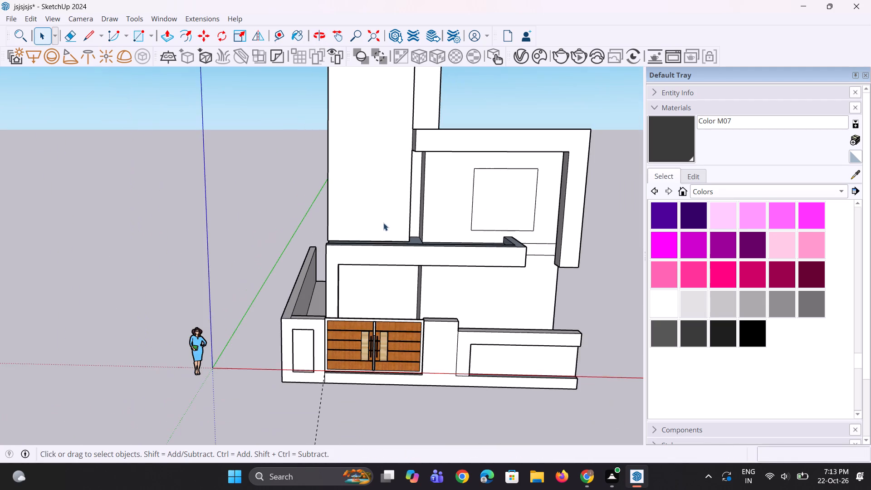
scroll(383, 223, down, 3)
click(482, 204)
key(m)
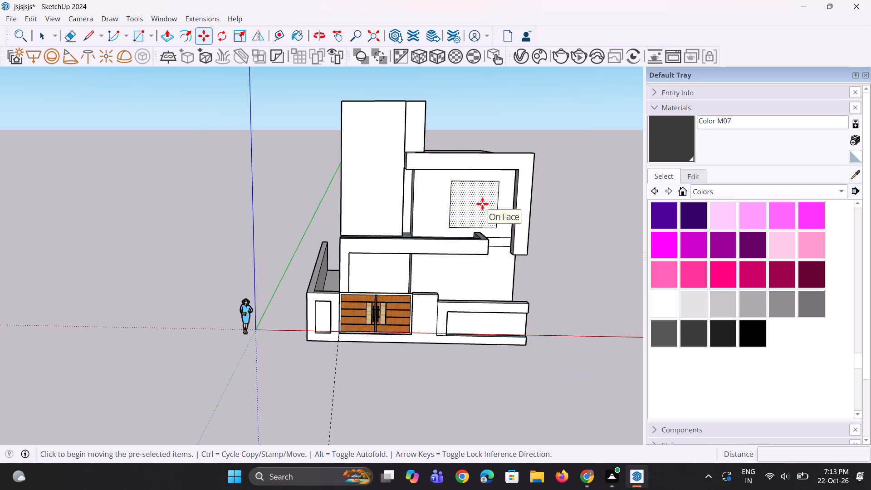
click(482, 204)
click(589, 211)
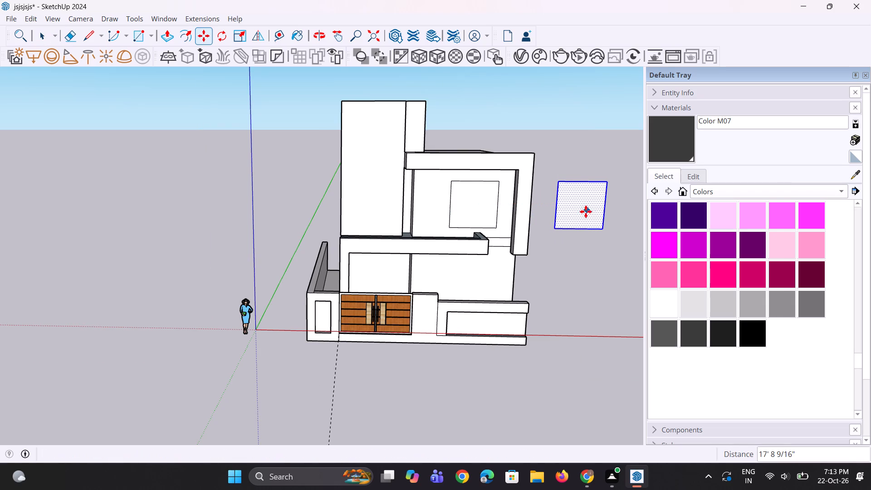
middle_drag(578, 211, 570, 209)
key(space)
click(562, 265)
key(space)
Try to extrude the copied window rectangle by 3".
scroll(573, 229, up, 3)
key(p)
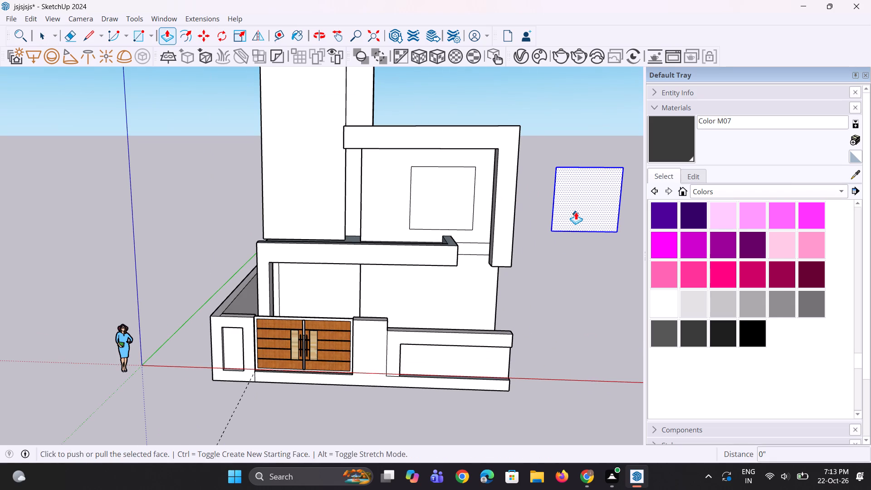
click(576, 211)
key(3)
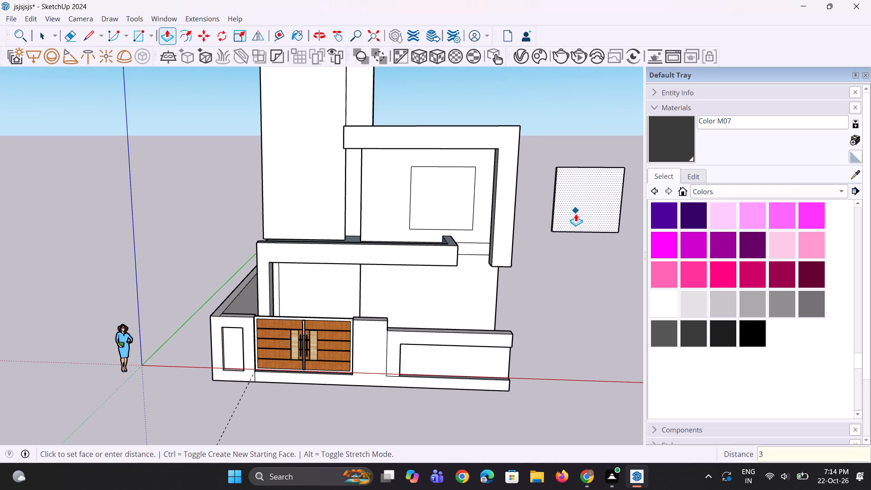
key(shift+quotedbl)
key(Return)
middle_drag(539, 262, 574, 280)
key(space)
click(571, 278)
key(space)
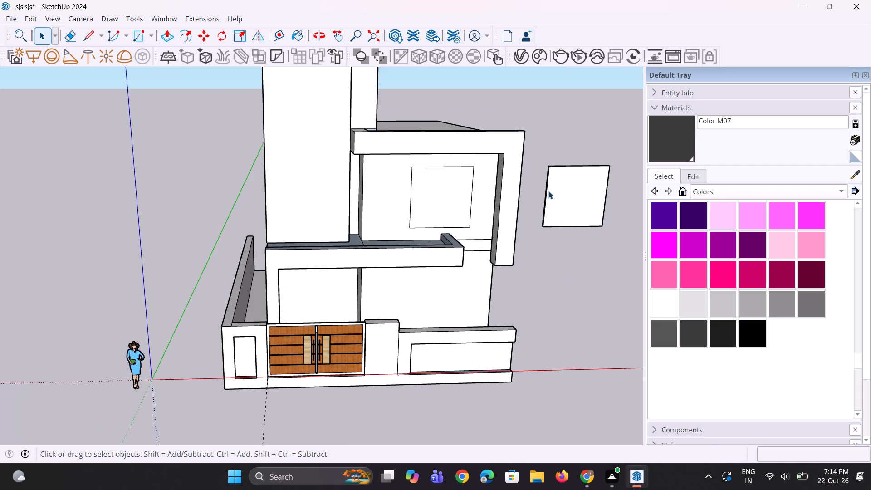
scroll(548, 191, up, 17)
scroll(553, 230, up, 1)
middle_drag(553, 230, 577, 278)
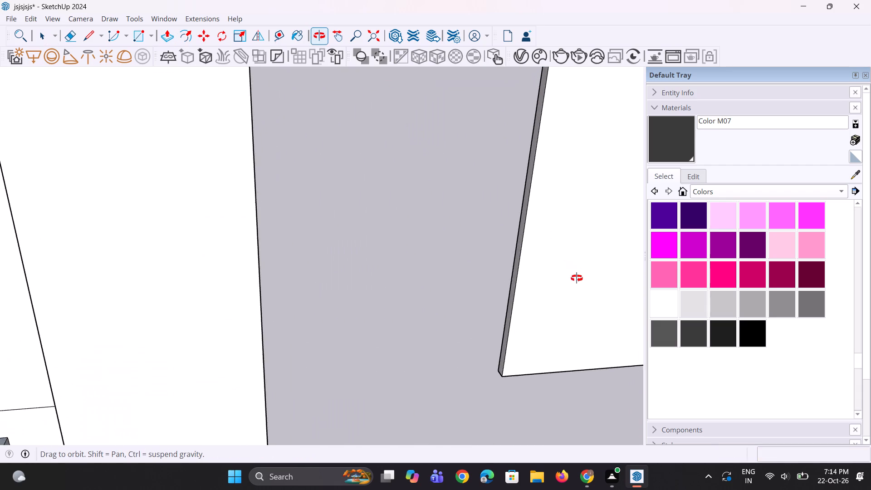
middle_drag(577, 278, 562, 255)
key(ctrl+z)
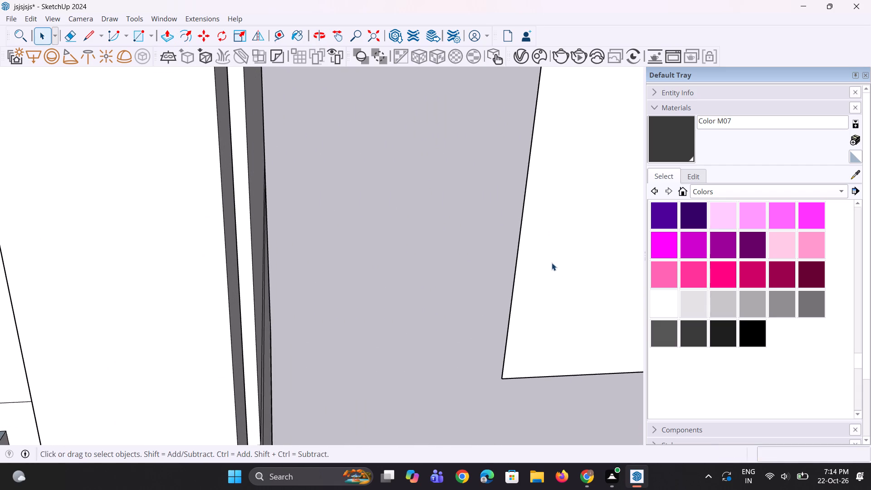
Extrude the copied window rectangle by 2" into a thin panel.
key(p)
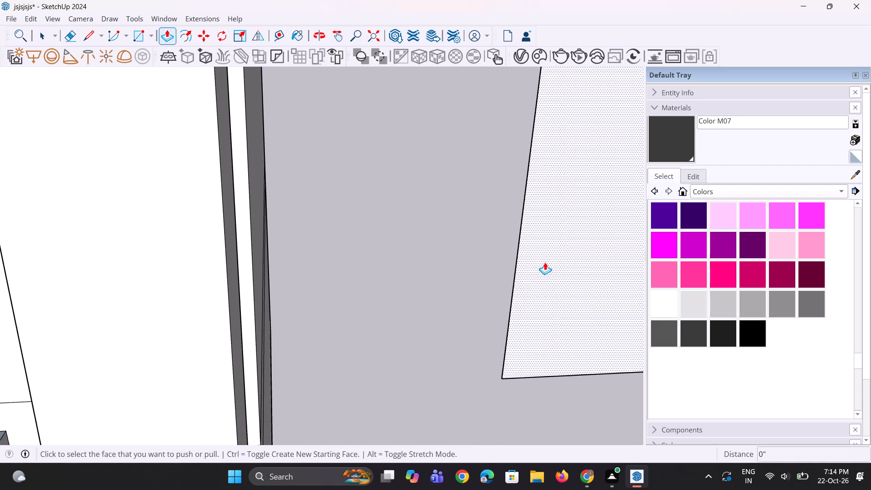
click(544, 261)
text(2")
key(Return)
middle_drag(547, 316, 526, 288)
key(space)
key(space)
click(473, 372)
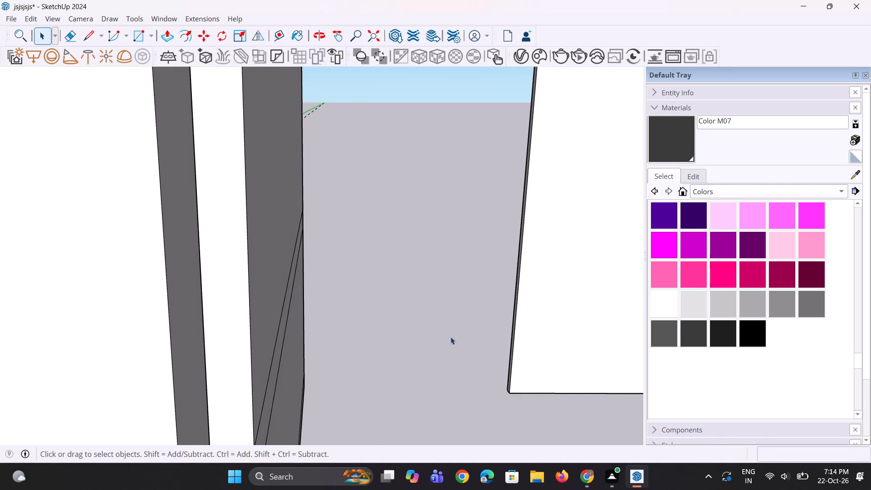
Offset the outline of the window panel's front face inward by about 3" for a frame border.
scroll(445, 330, down, 7)
scroll(477, 356, up, 6)
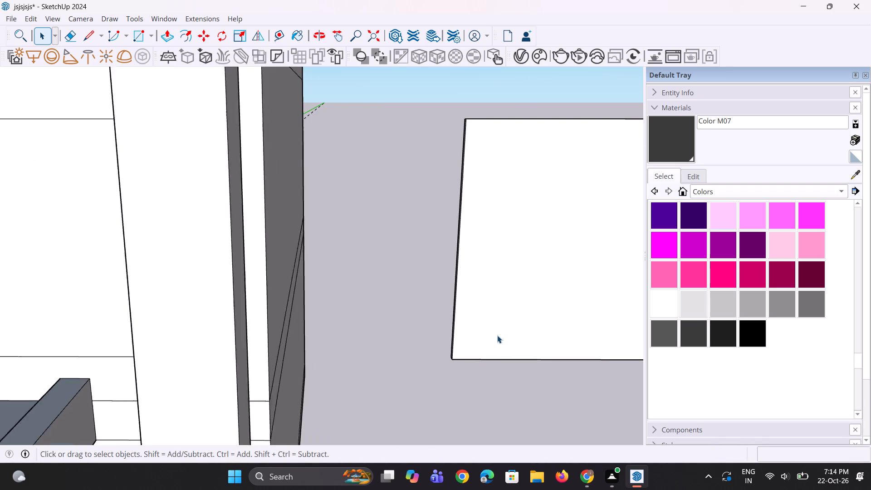
scroll(497, 335, up, 1)
click(525, 314)
key(f)
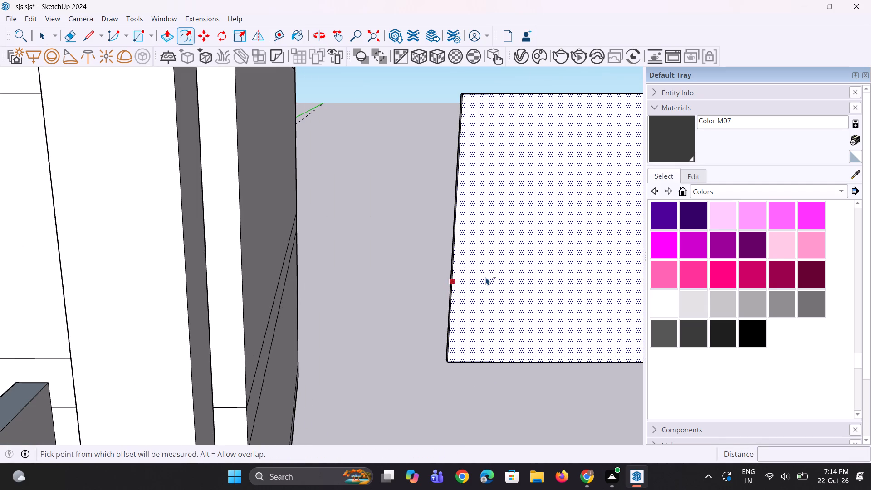
click(486, 277)
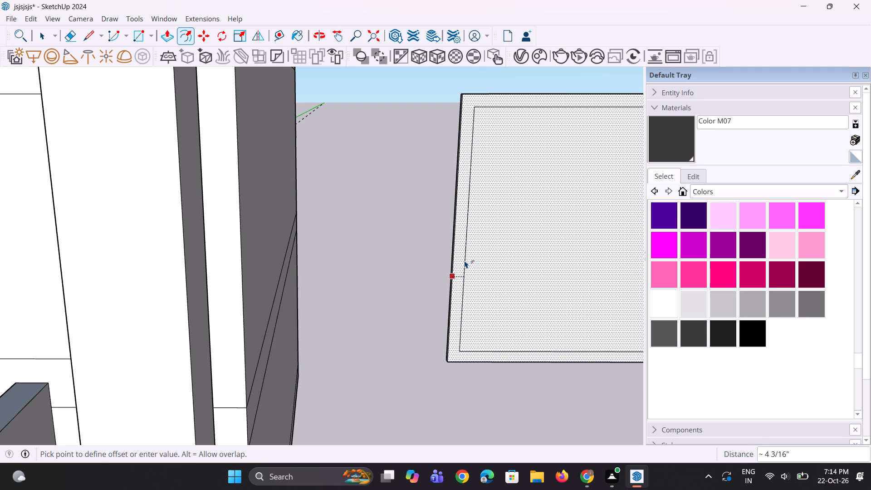
click(462, 260)
key(space)
key(space)
click(388, 353)
Draw a horizontal line about 3" long from the window frame's inner lower left corner to its outer left edge.
scroll(365, 340, down, 1)
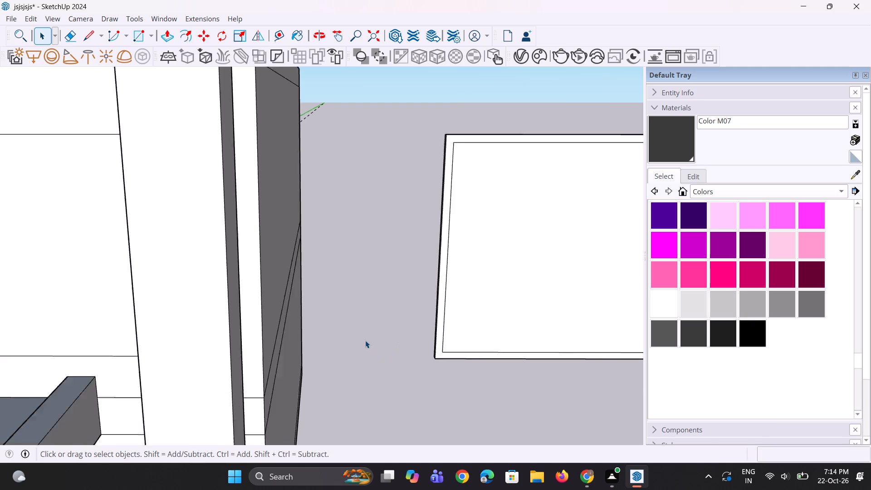
scroll(365, 340, down, 8)
middle_drag(442, 376, 436, 362)
scroll(440, 376, up, 1)
scroll(415, 326, up, 4)
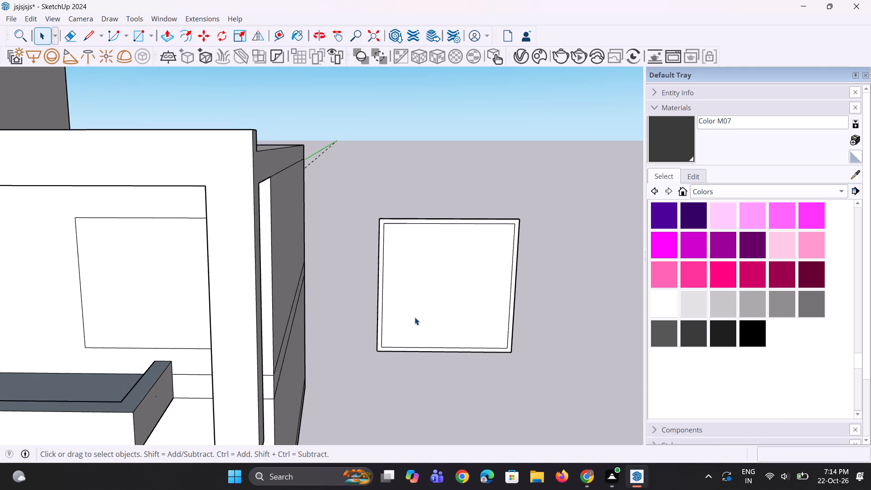
scroll(415, 317, up, 1)
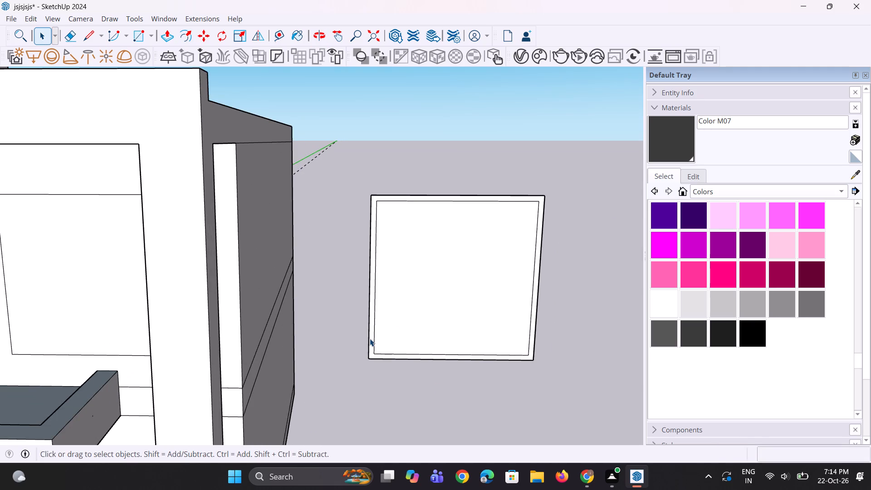
click(371, 338)
scroll(374, 338, up, 2)
key(space)
scroll(376, 355, up, 5)
key(l)
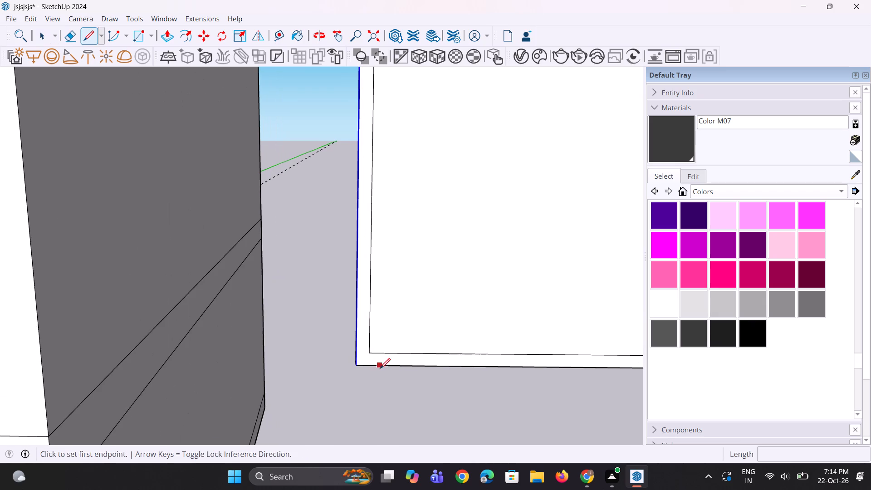
click(370, 353)
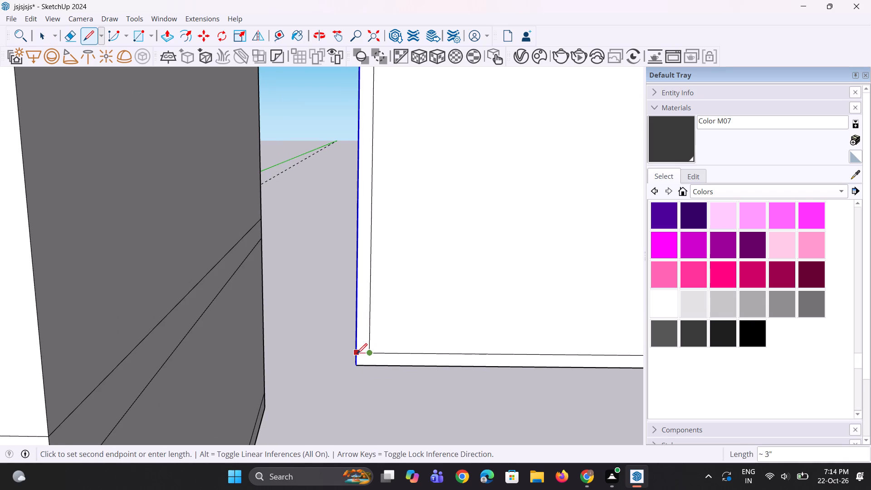
click(357, 353)
scroll(396, 384, down, 3)
key(space)
key(space)
Draw a horizontal line about 3" long from the window frame's inner upper left corner to its outer left edge.
scroll(382, 136, up, 2)
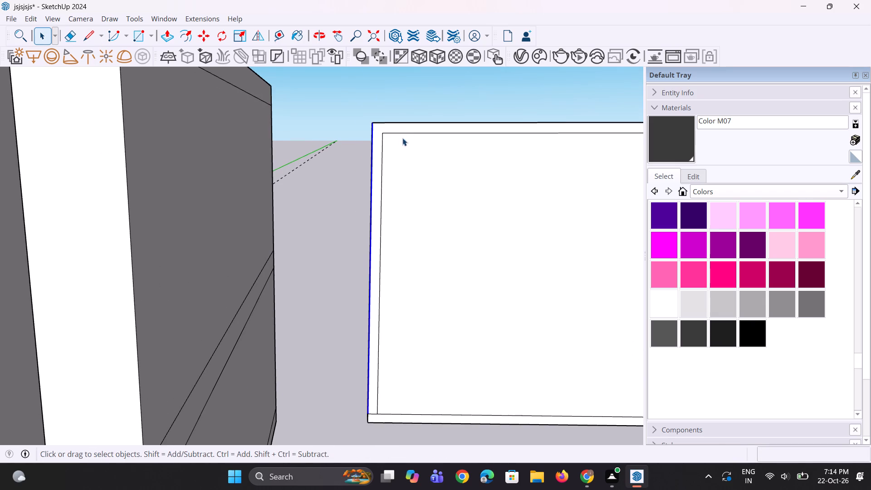
key(l)
scroll(402, 138, up, 2)
click(376, 136)
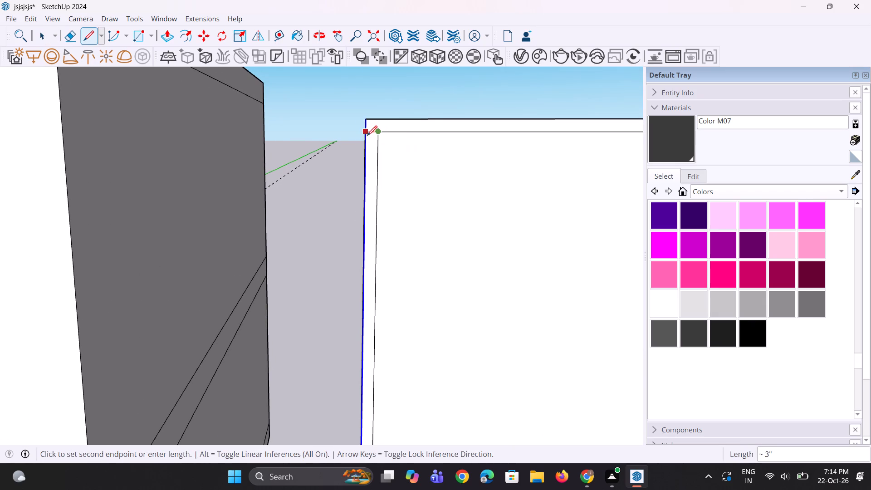
click(367, 136)
key(space)
Copy the window panel's left frame strip to its right outer edge and divide the span into 3 equal spacings to form mullions.
click(370, 156)
scroll(367, 157, down, 6)
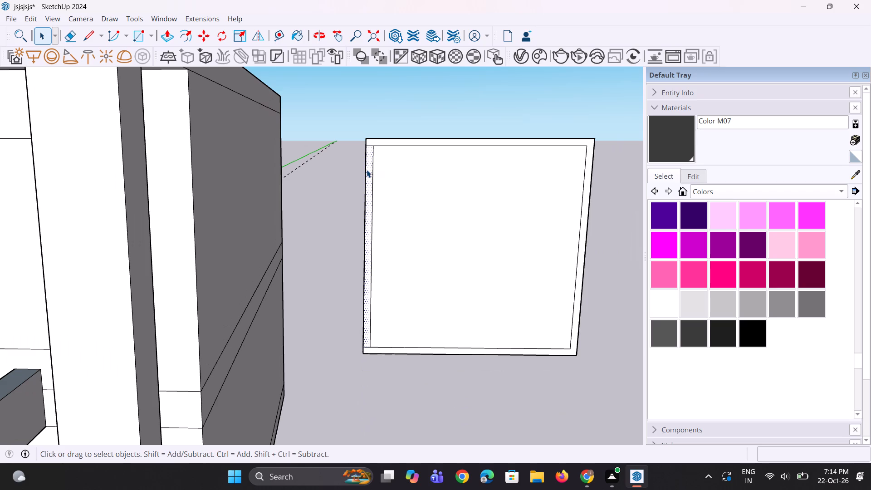
key(m)
scroll(379, 157, up, 1)
click(374, 146)
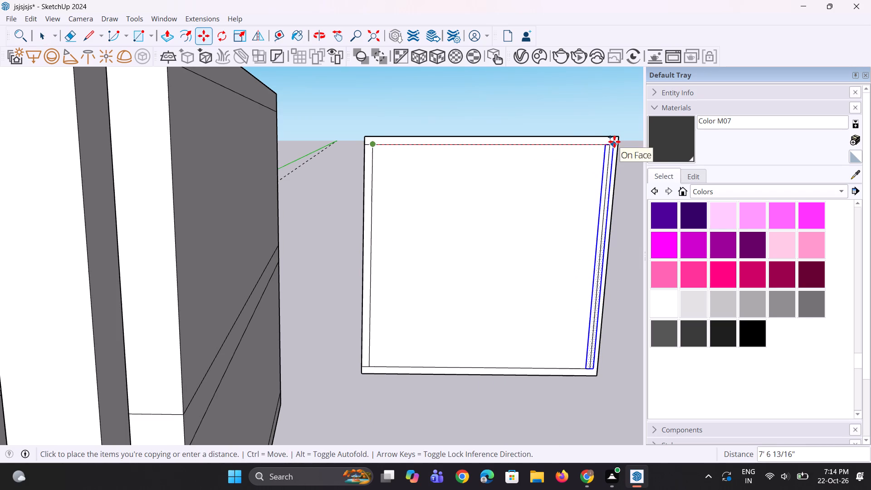
scroll(615, 146, up, 4)
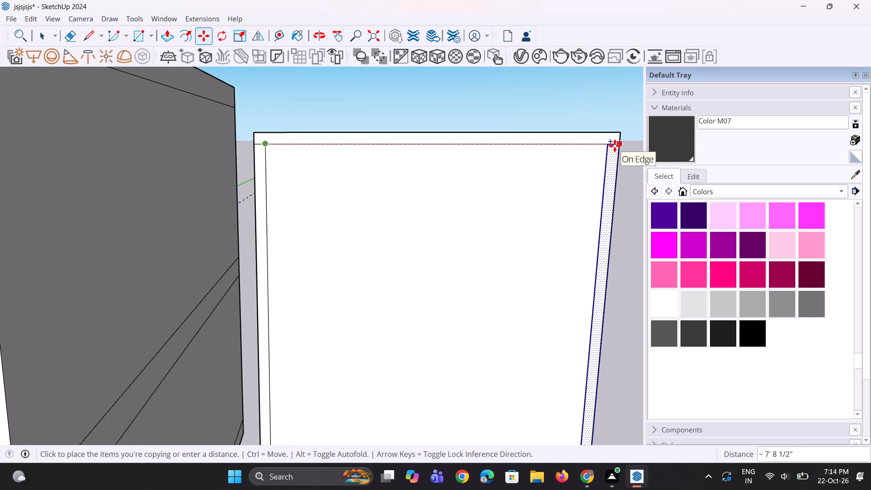
click(615, 146)
text(/3)
key(Return)
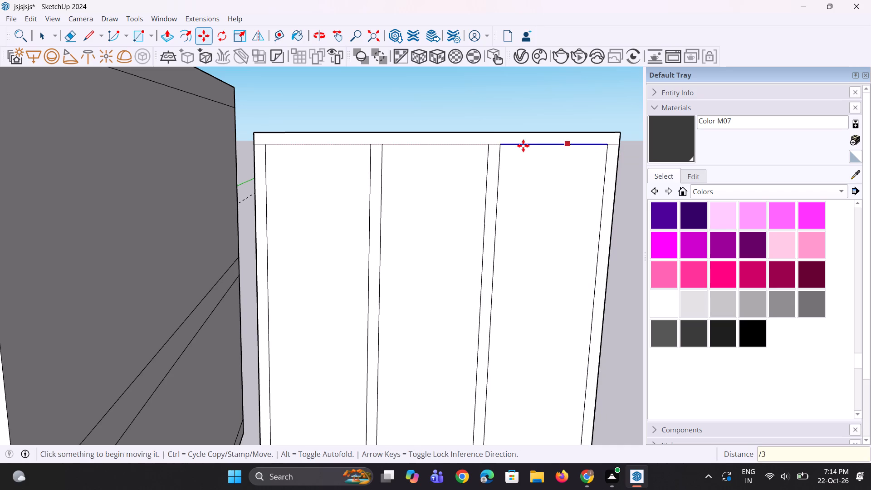
scroll(509, 150, down, 3)
key(space)
key(space)
key(space)
Erase the short dividing lines at the frame's upper left corner and along the bottom rail where the vertical strips meet it.
scroll(326, 149, up, 2)
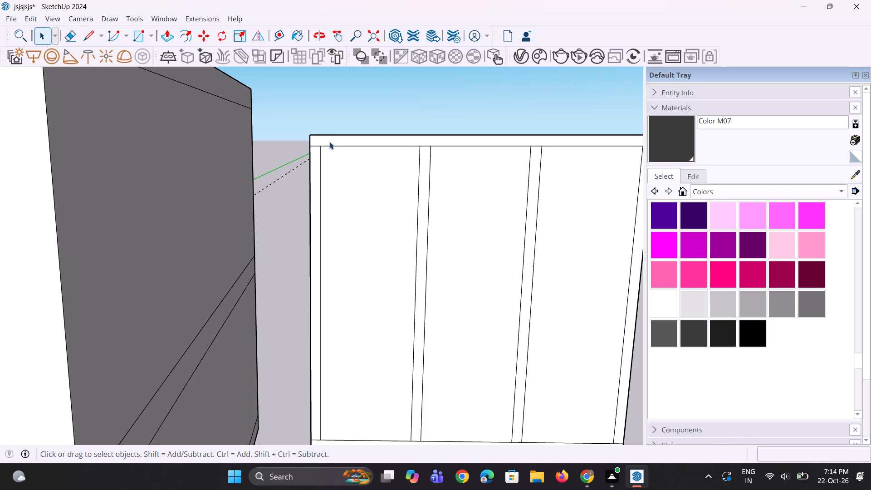
key(e)
scroll(327, 137, up, 5)
click(312, 154)
scroll(327, 142, down, 4)
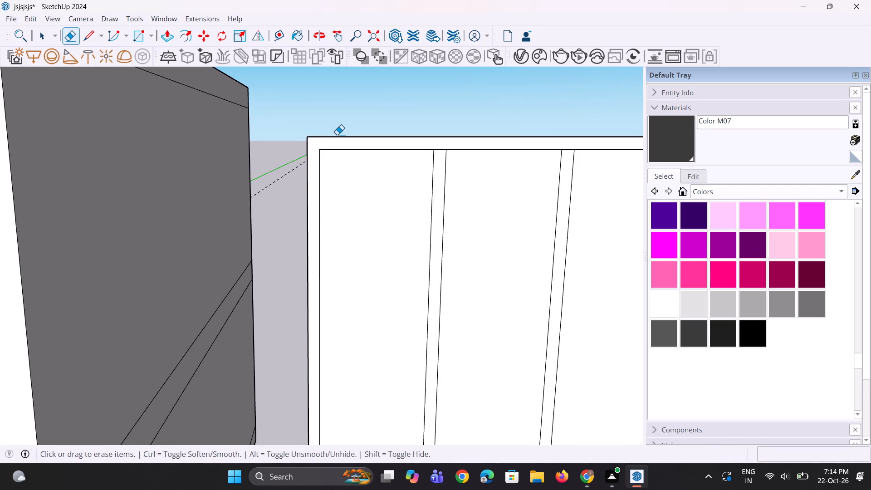
scroll(337, 135, down, 9)
scroll(340, 250, up, 12)
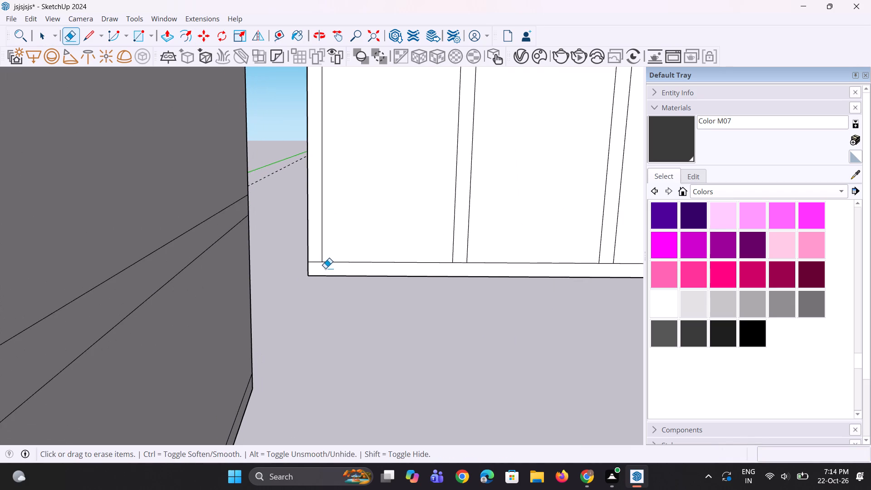
click(315, 264)
scroll(430, 260, up, 2)
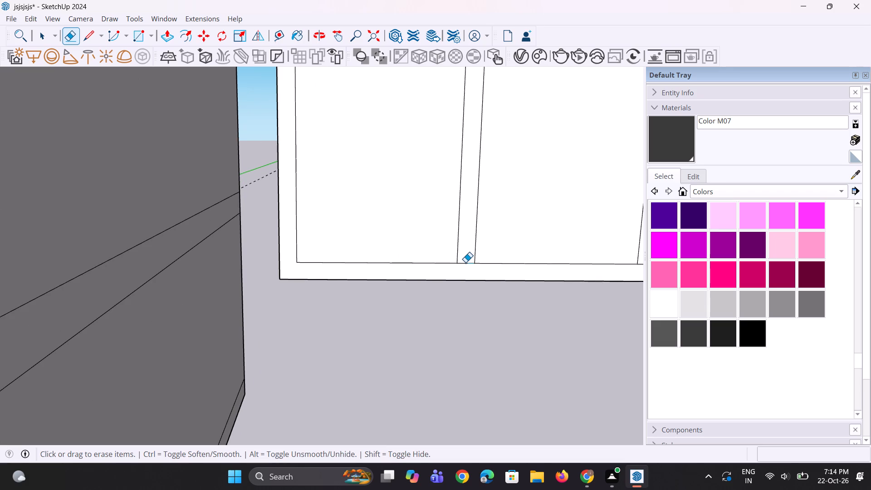
click(465, 262)
scroll(438, 267, down, 12)
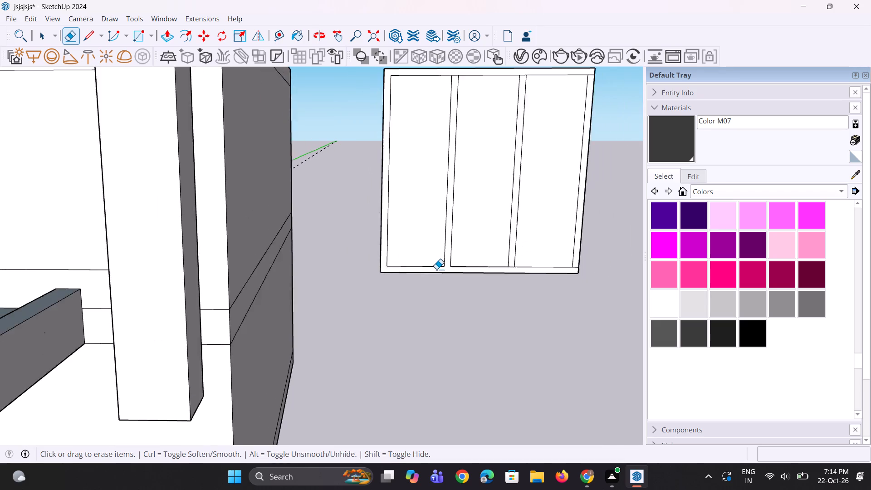
scroll(436, 269, down, 1)
scroll(587, 271, up, 3)
scroll(458, 263, up, 6)
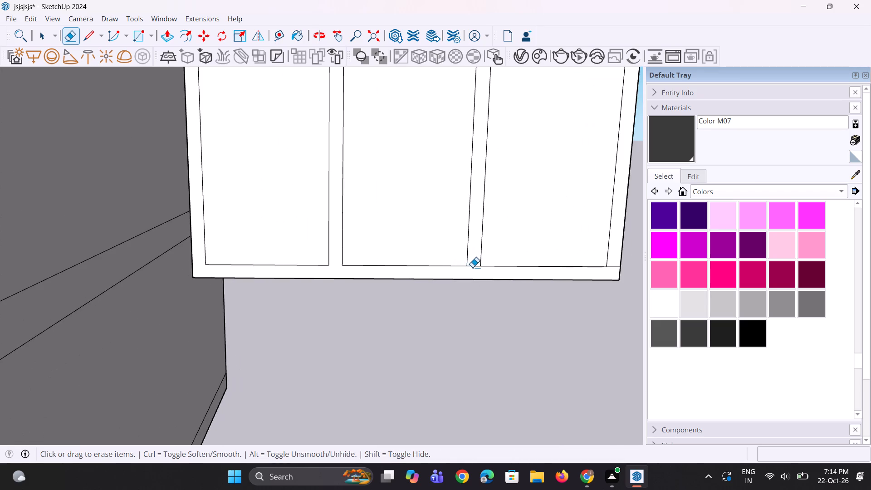
click(472, 267)
click(612, 268)
Erase the remaining short dividing lines along the frame's top rail, at the right corner and above both mullions.
scroll(577, 295, down, 10)
scroll(587, 184, up, 11)
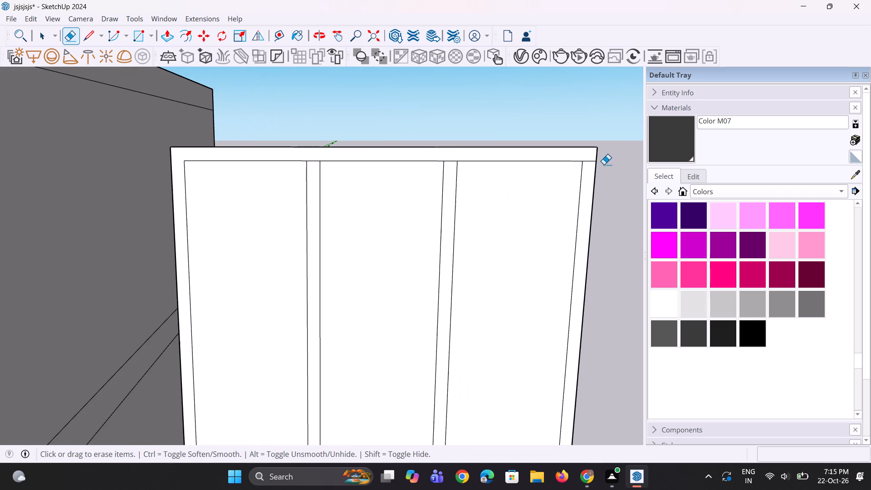
click(593, 162)
scroll(477, 171, up, 2)
click(447, 159)
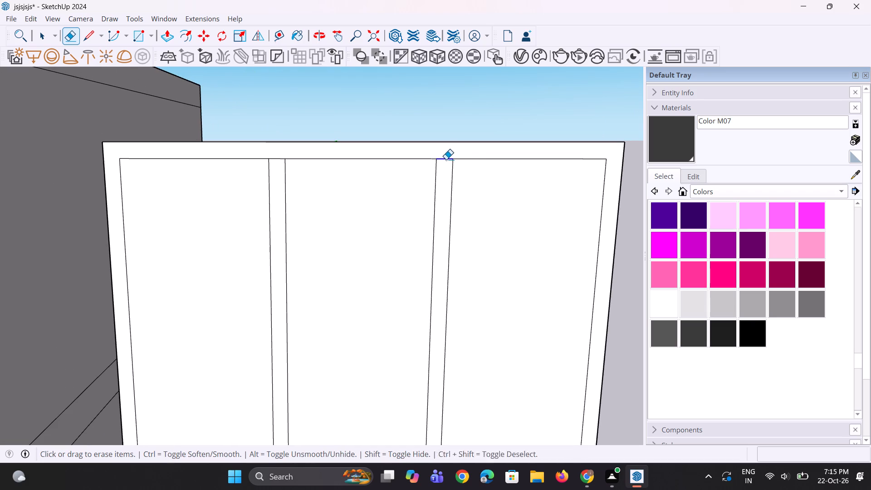
click(276, 159)
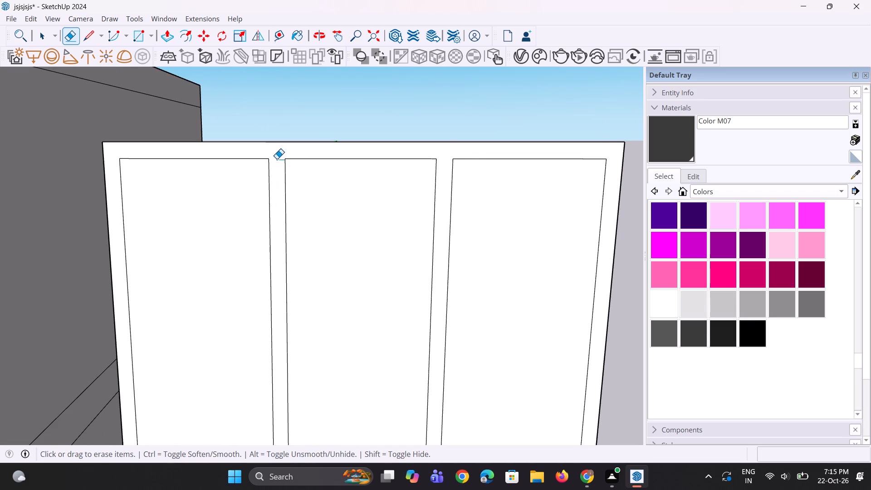
Paint the window's frame and mullions with the Wood Veneer 01 material from the Wood collection.
scroll(417, 193, down, 9)
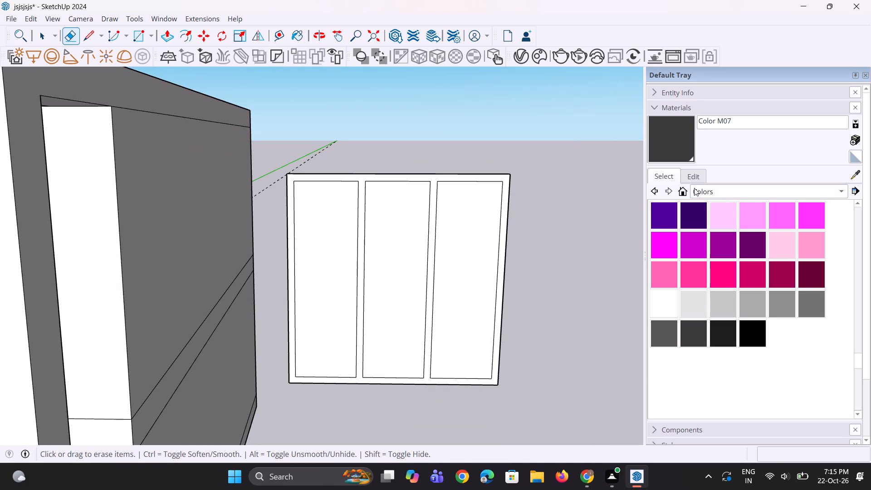
click(697, 190)
click(717, 307)
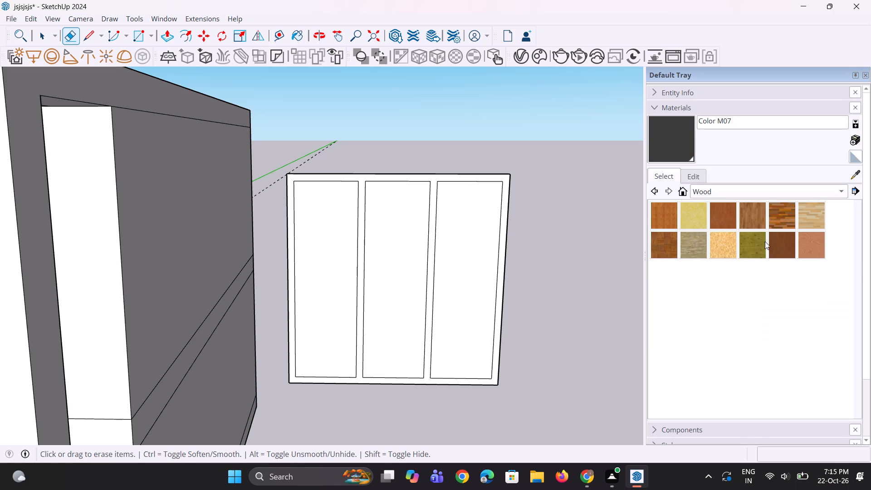
click(783, 248)
scroll(530, 342, up, 5)
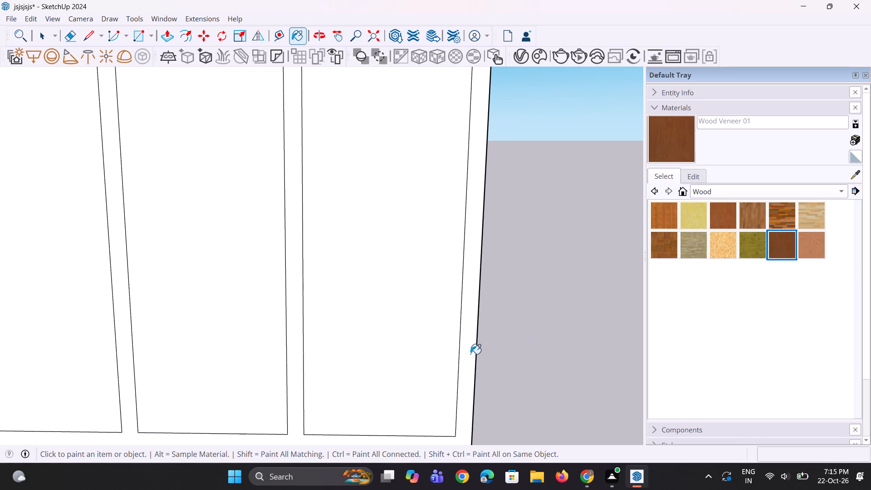
click(467, 357)
Paint the window's three front panes with Translucent Glass Gray from the Glass and Mirrors collection.
scroll(509, 353, down, 11)
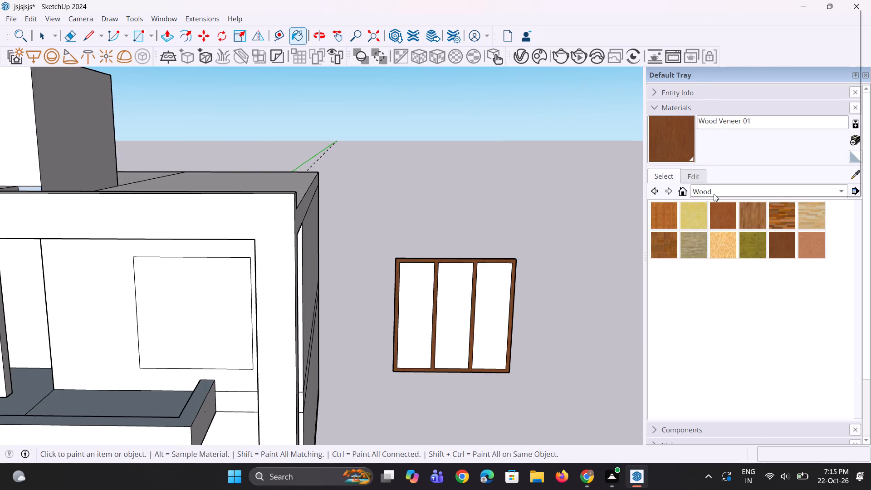
click(714, 194)
click(750, 93)
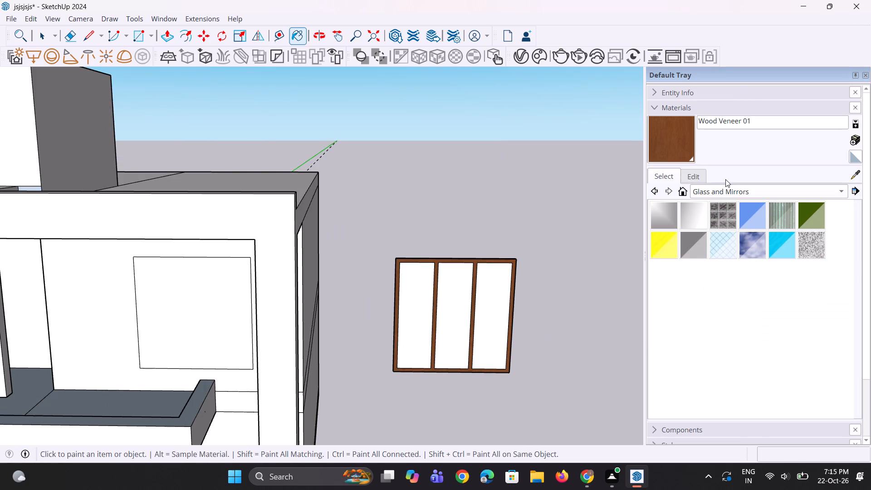
click(696, 245)
click(492, 331)
click(458, 352)
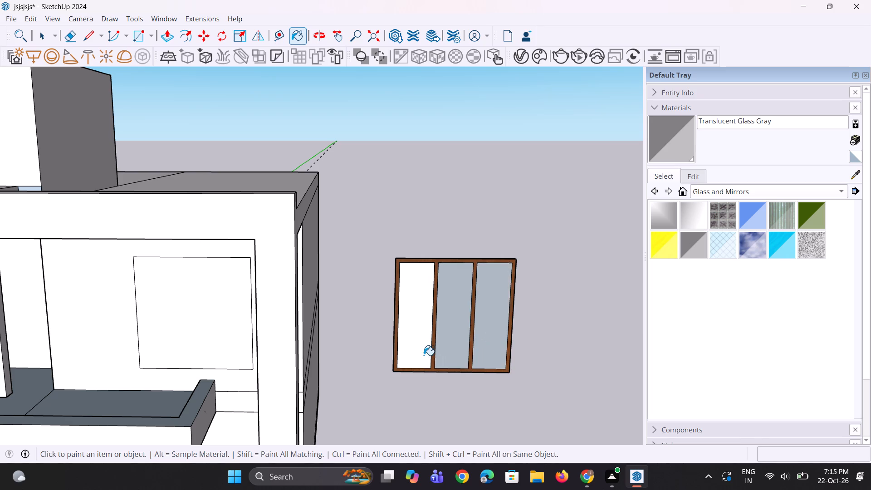
click(422, 353)
Paint the back face of the window panel with Translucent Glass Gray.
middle_drag(494, 343, 350, 363)
middle_drag(378, 362, 109, 343)
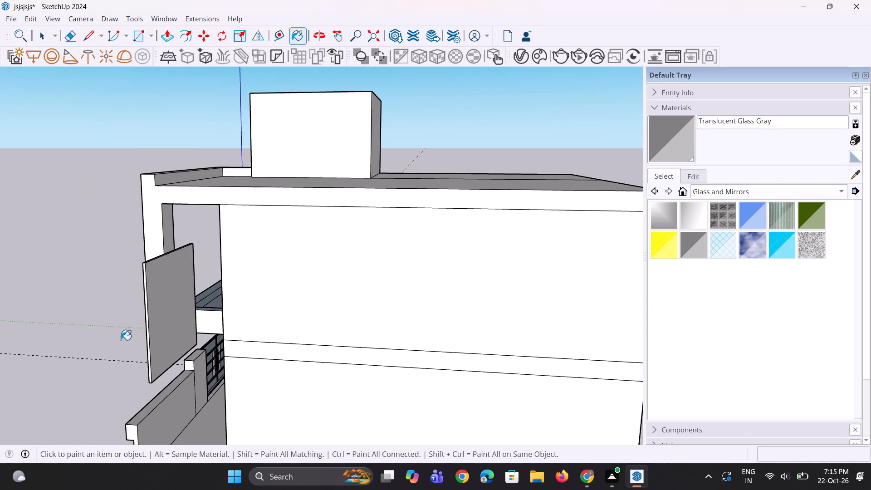
click(173, 331)
middle_drag(137, 332, 553, 336)
Set the opacity of the Translucent Glass Gray material to 28.
scroll(547, 323, down, 5)
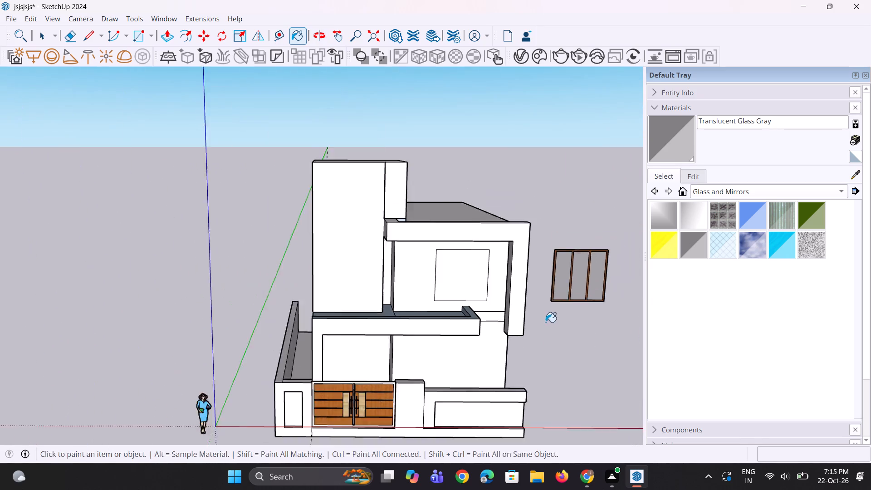
middle_drag(600, 321, 584, 269)
scroll(577, 277, up, 3)
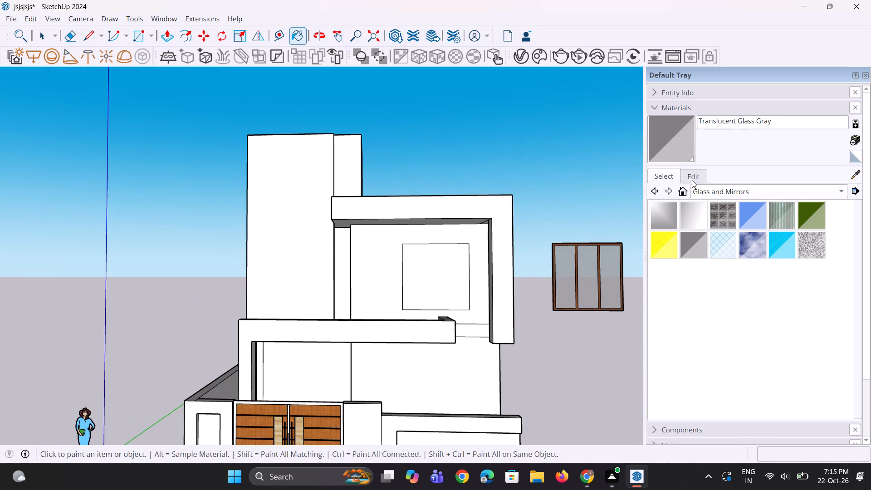
click(692, 180)
drag(711, 399, 692, 406)
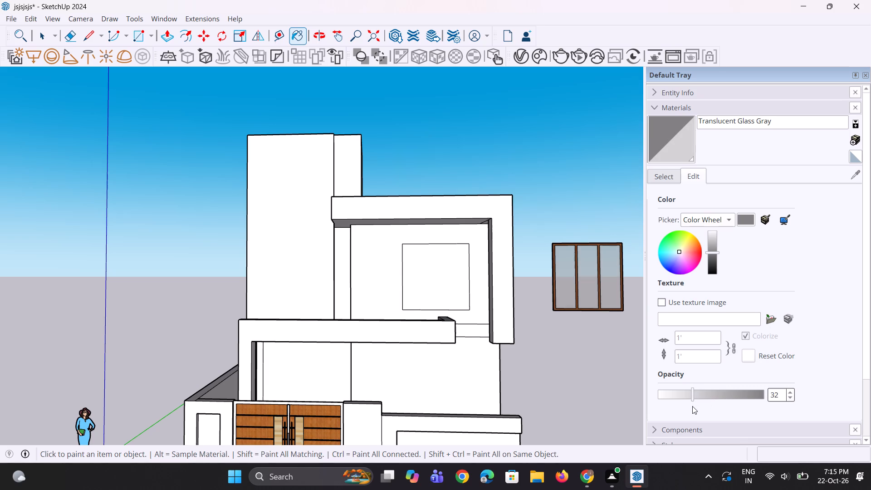
drag(692, 406, 688, 408)
Select the whole framed window beside the house and make it a group.
scroll(267, 324, down, 4)
middle_drag(346, 329, 388, 399)
key(space)
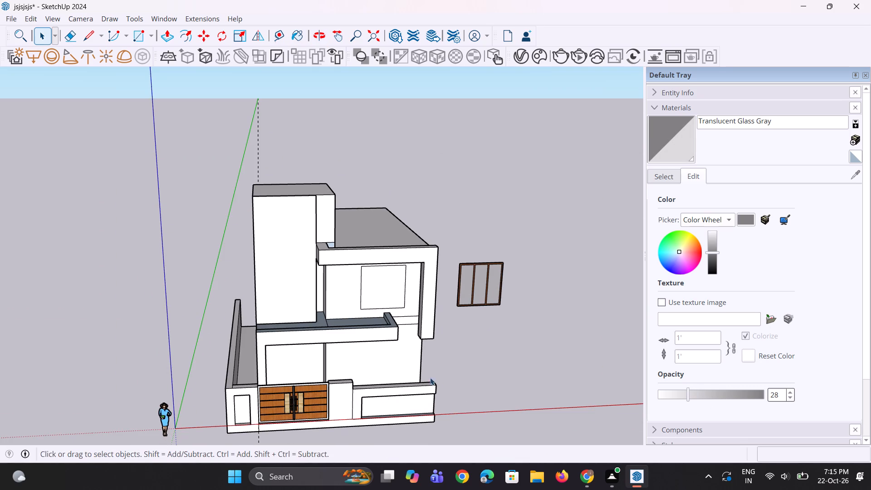
key(space)
drag(443, 217, 526, 334)
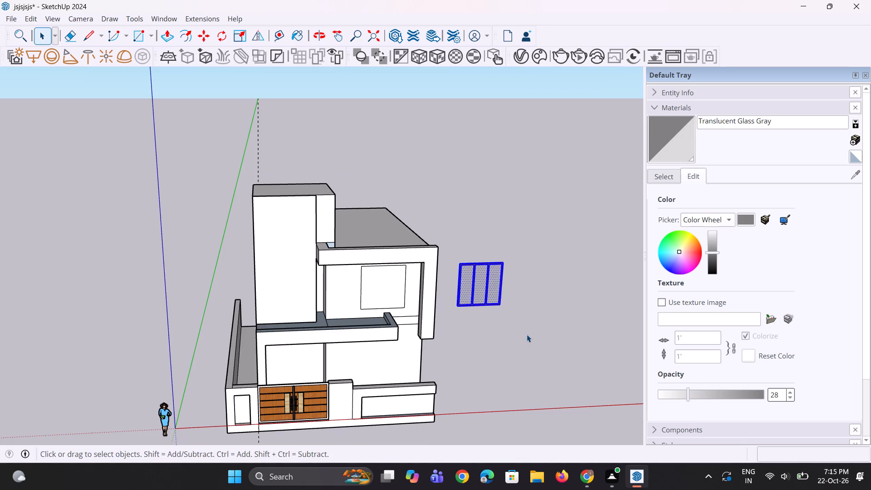
right_click(494, 277)
click(527, 147)
middle_drag(510, 257, 495, 257)
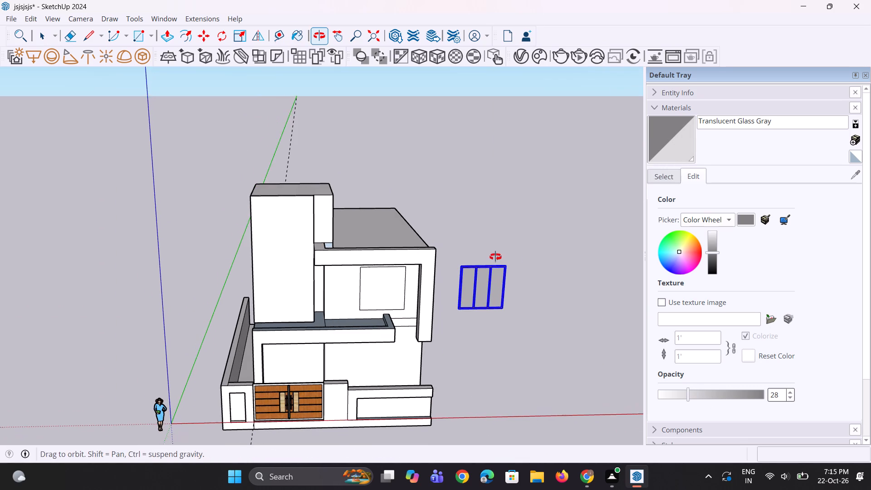
middle_drag(495, 257, 495, 256)
key(space)
key(space)
Copy the window rectangle on the upper-floor front wall about 12' 1" straight down onto the ground-floor wall.
scroll(418, 311, up, 1)
middle_drag(418, 311, 408, 293)
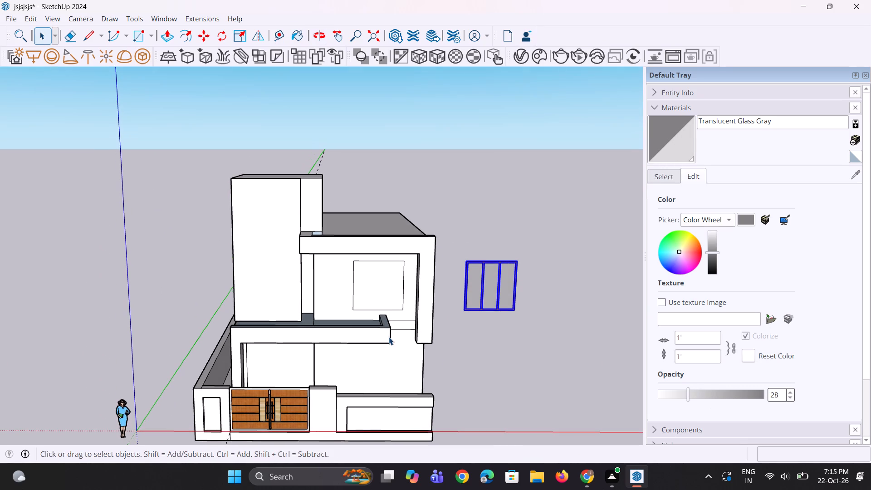
click(397, 293)
middle_drag(396, 347, 391, 338)
key(m)
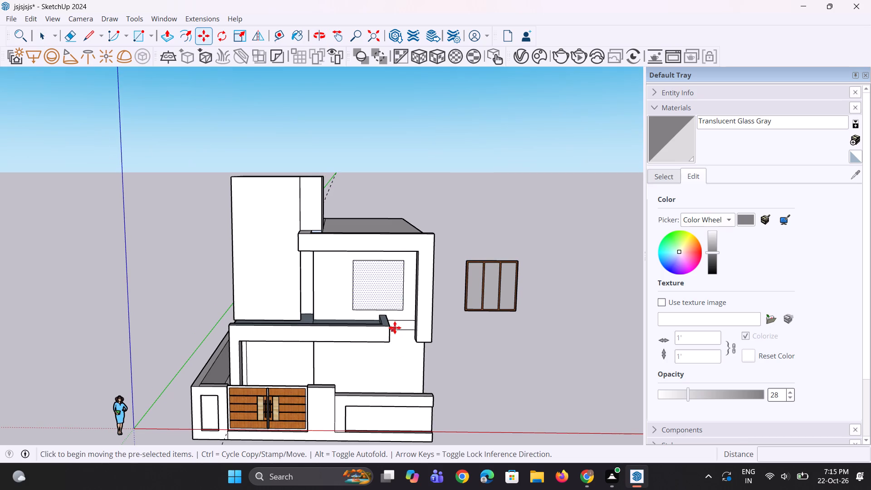
scroll(395, 327, up, 6)
middle_drag(409, 327, 407, 288)
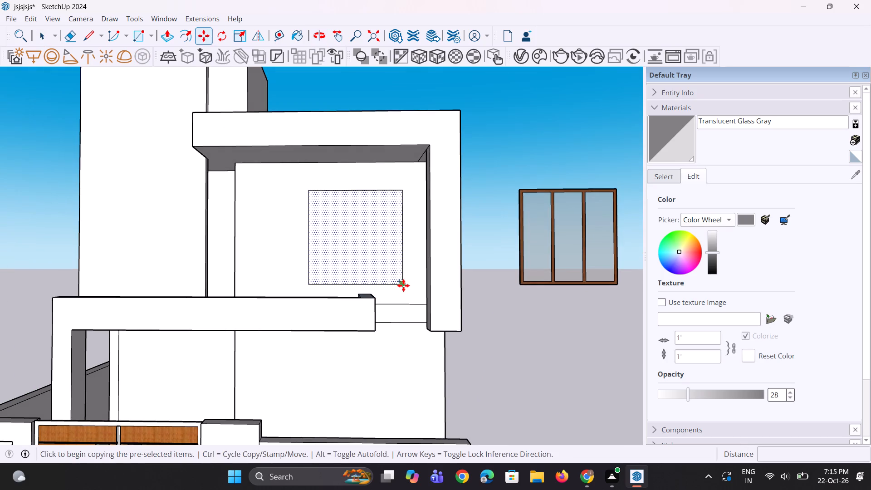
click(402, 286)
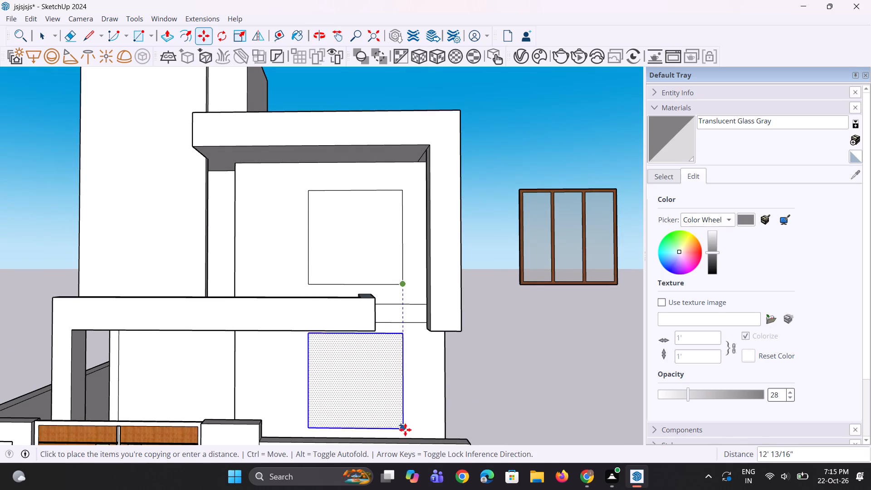
click(404, 429)
Move the copied ground-floor window rectangle about 2' 4" further down the front wall.
middle_drag(432, 377, 407, 375)
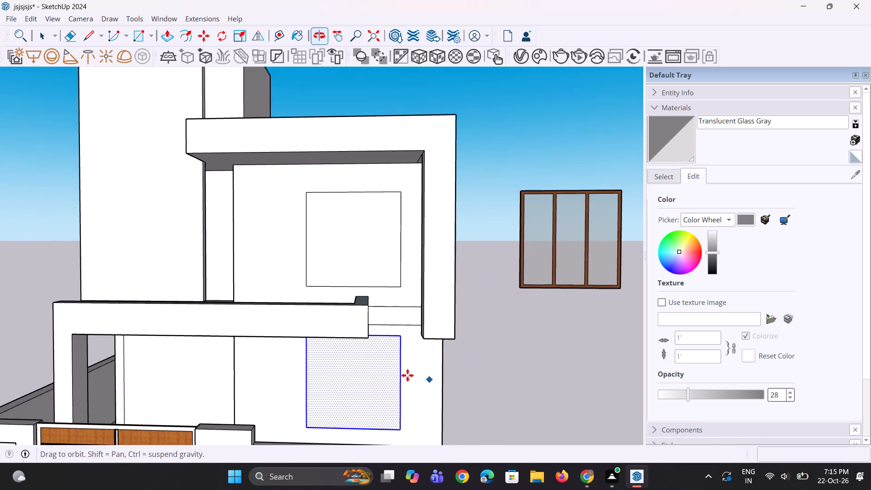
middle_drag(407, 375, 421, 389)
scroll(399, 328, down, 5)
scroll(415, 441, up, 1)
middle_drag(412, 443, 394, 489)
scroll(384, 393, up, 8)
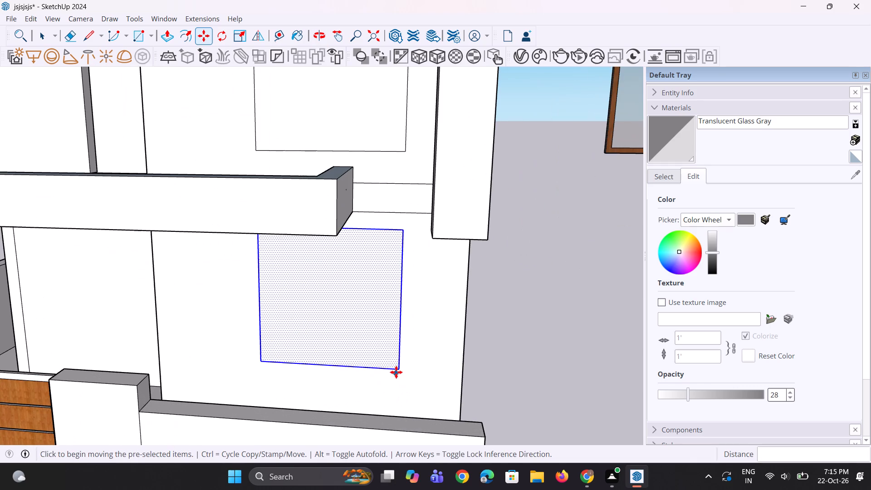
click(396, 371)
click(398, 407)
middle_drag(416, 381, 413, 381)
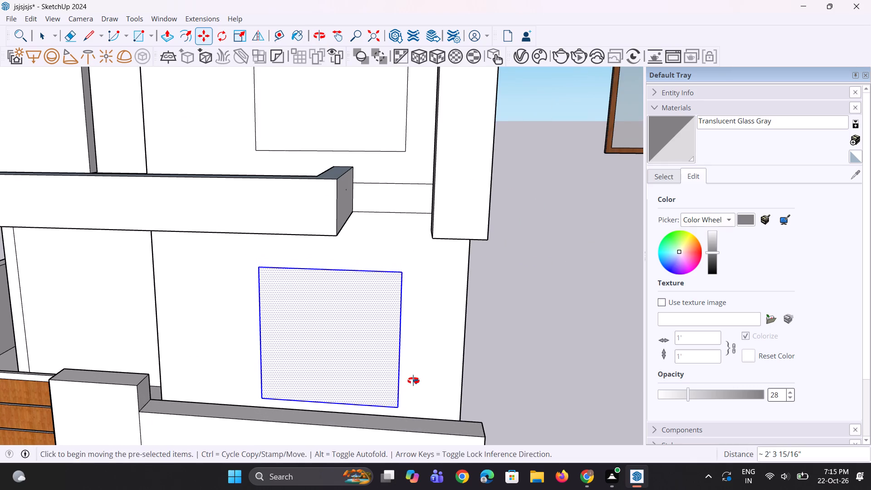
middle_drag(413, 381, 367, 374)
key(space)
scroll(372, 376, down, 3)
scroll(372, 375, up, 1)
middle_drag(380, 366, 410, 339)
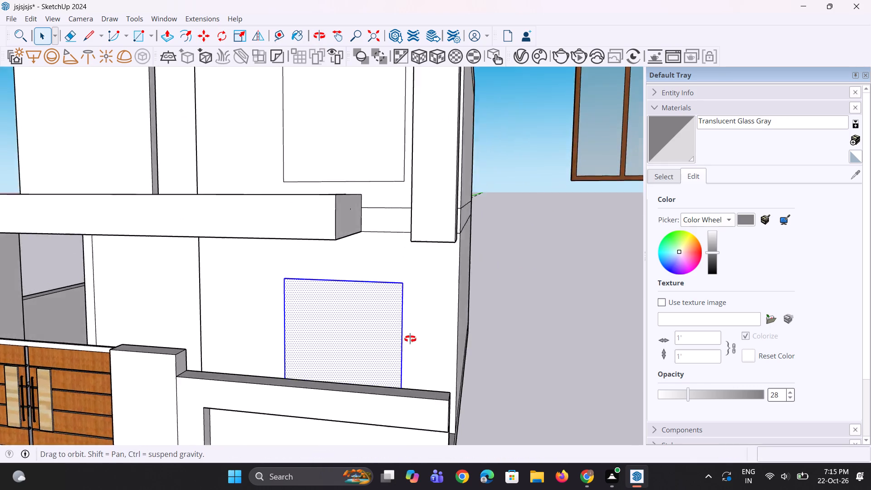
Raise the ground-floor window rectangle about 1' 2" on the front wall.
middle_drag(410, 339, 433, 347)
key(m)
click(401, 357)
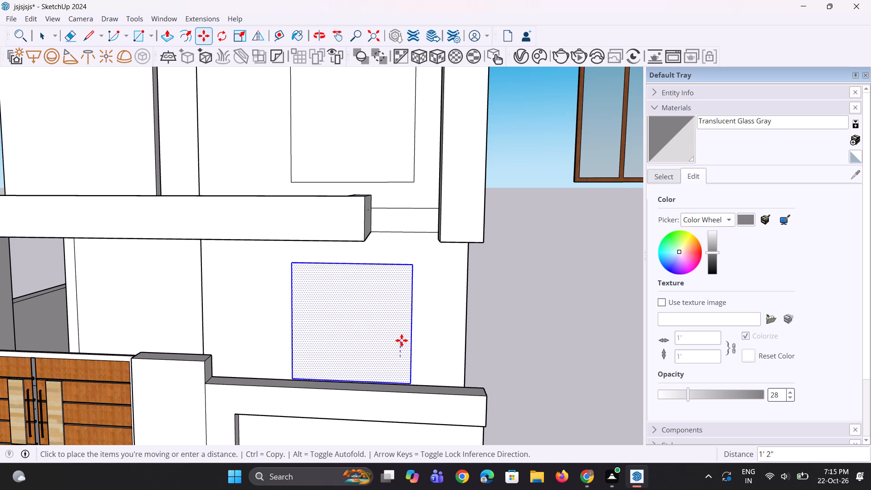
click(401, 340)
middle_drag(411, 354, 429, 371)
key(space)
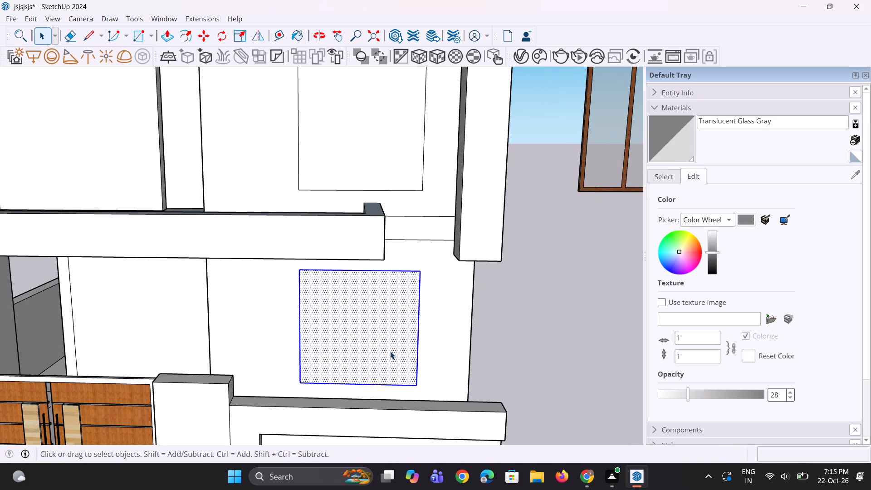
key(space)
Shift the ground-floor window rectangle about 1' sideways along the front wall toward the gate side.
scroll(352, 364, down, 5)
key(space)
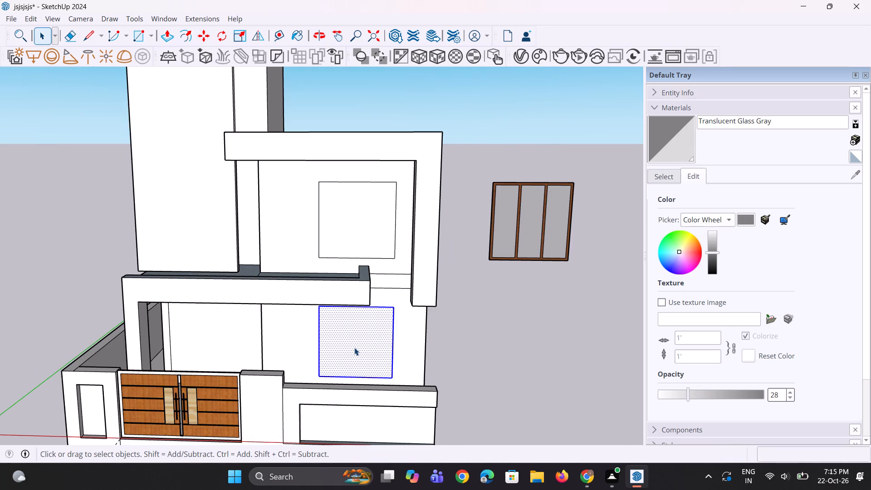
key(m)
click(355, 343)
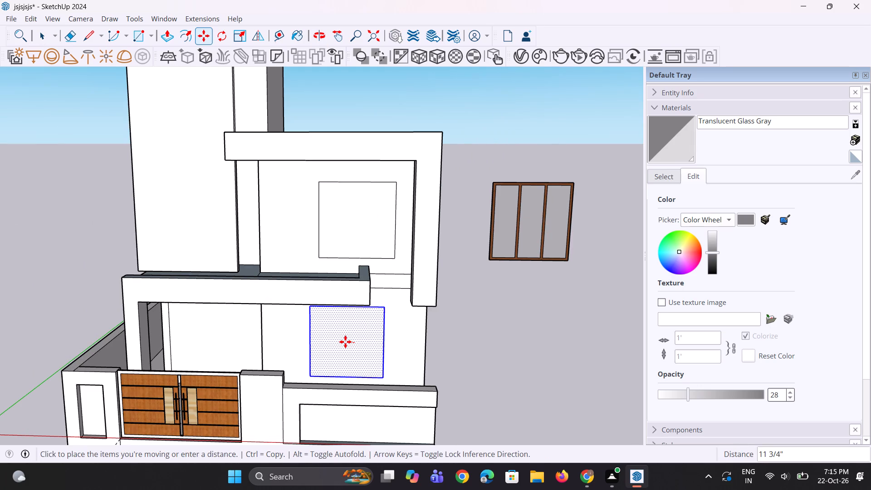
click(345, 342)
key(space)
key(space)
click(434, 367)
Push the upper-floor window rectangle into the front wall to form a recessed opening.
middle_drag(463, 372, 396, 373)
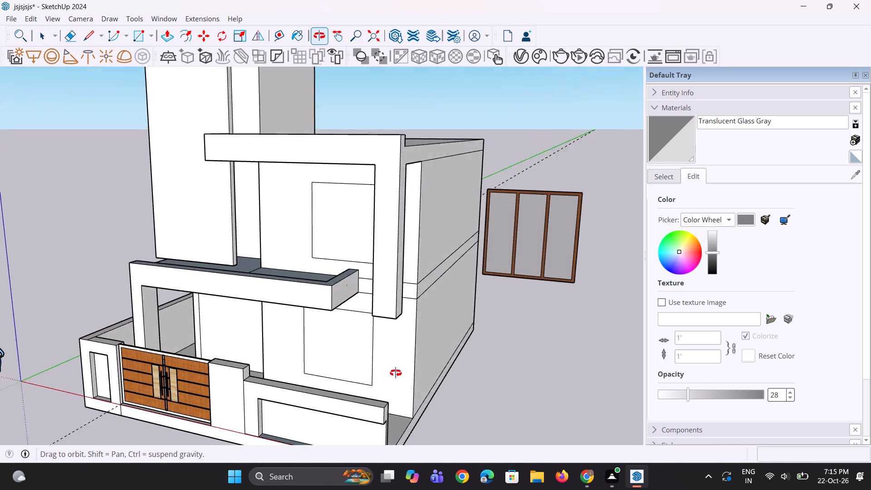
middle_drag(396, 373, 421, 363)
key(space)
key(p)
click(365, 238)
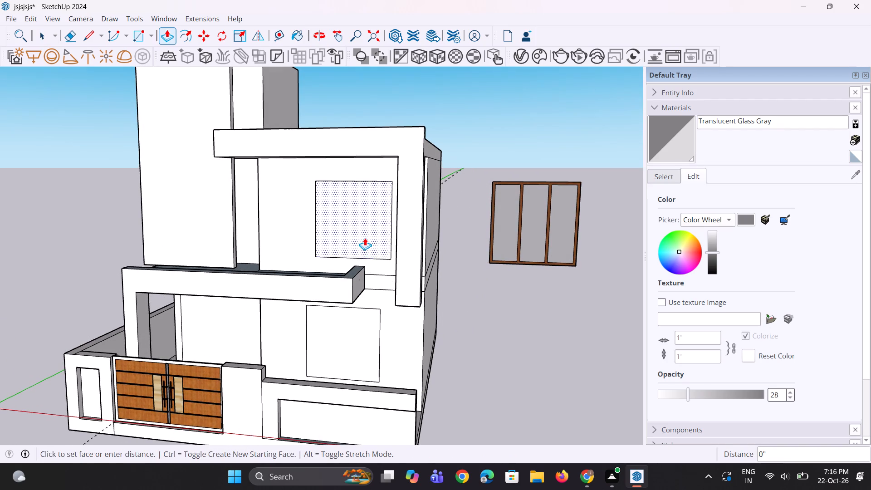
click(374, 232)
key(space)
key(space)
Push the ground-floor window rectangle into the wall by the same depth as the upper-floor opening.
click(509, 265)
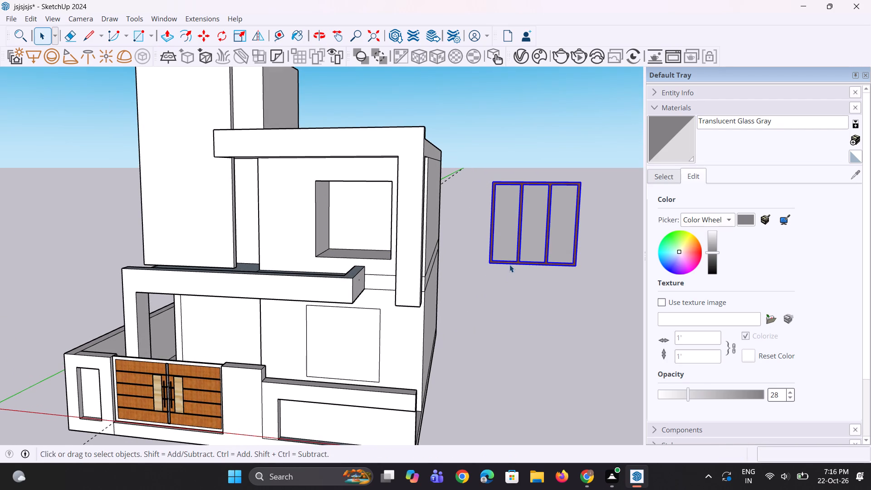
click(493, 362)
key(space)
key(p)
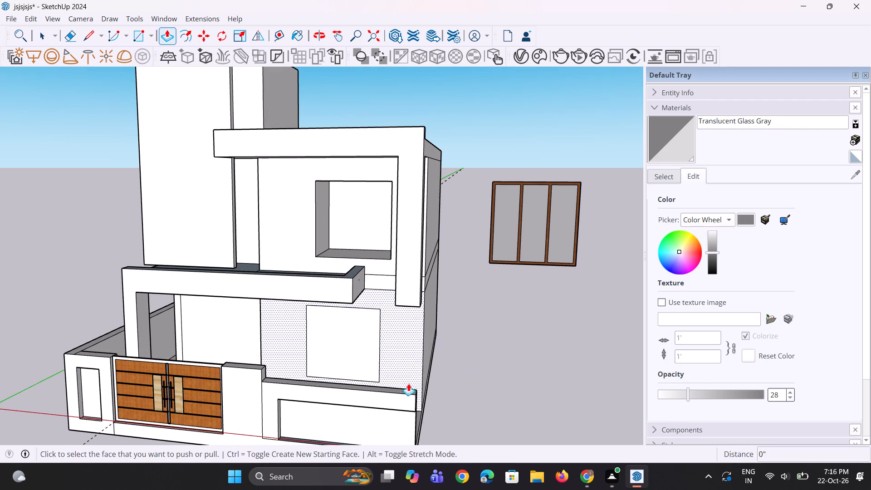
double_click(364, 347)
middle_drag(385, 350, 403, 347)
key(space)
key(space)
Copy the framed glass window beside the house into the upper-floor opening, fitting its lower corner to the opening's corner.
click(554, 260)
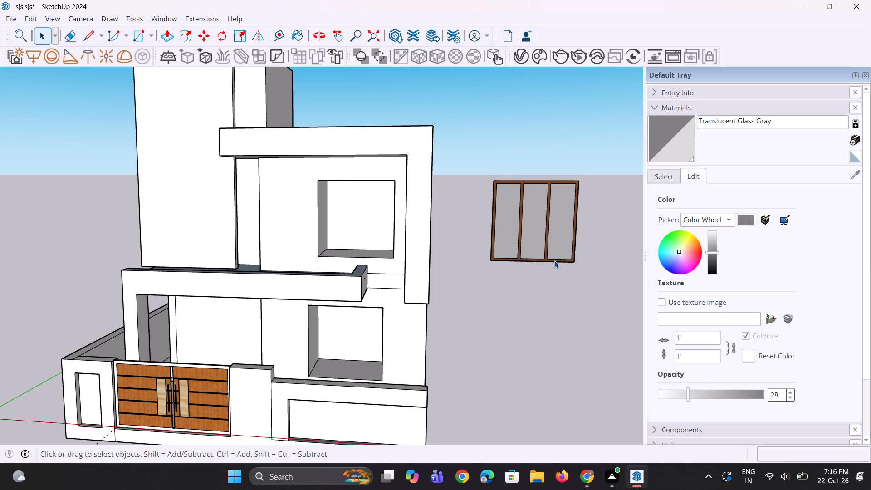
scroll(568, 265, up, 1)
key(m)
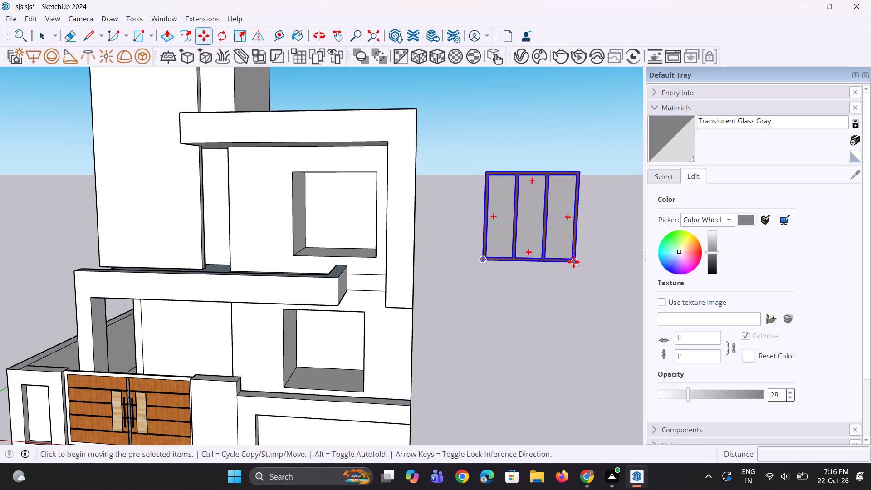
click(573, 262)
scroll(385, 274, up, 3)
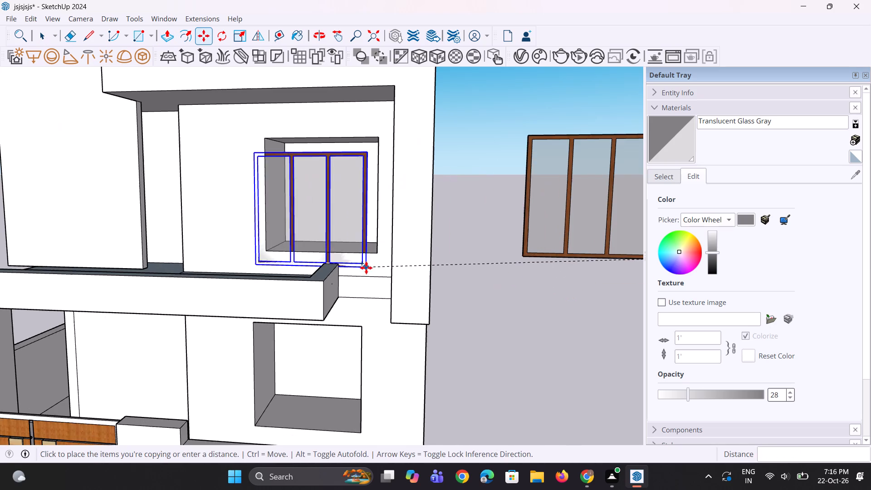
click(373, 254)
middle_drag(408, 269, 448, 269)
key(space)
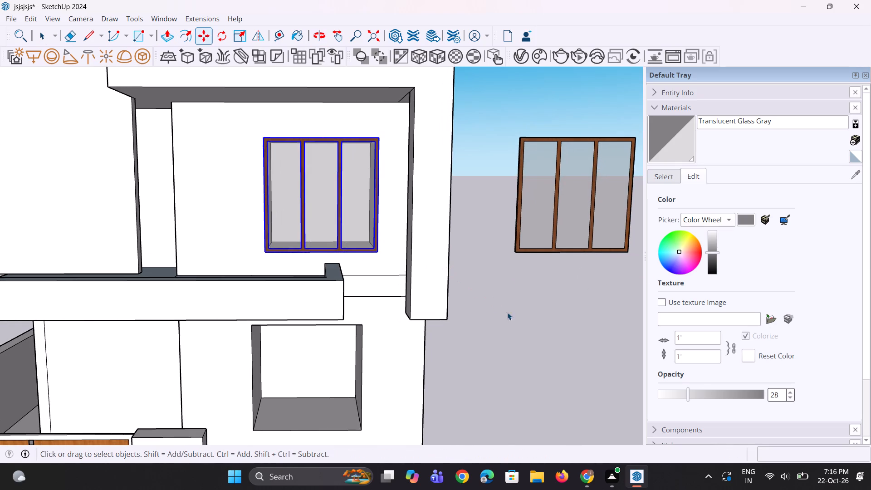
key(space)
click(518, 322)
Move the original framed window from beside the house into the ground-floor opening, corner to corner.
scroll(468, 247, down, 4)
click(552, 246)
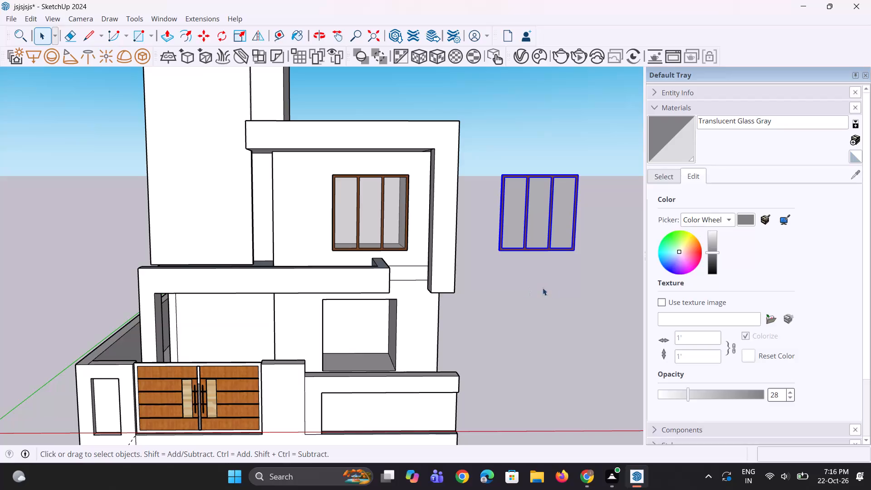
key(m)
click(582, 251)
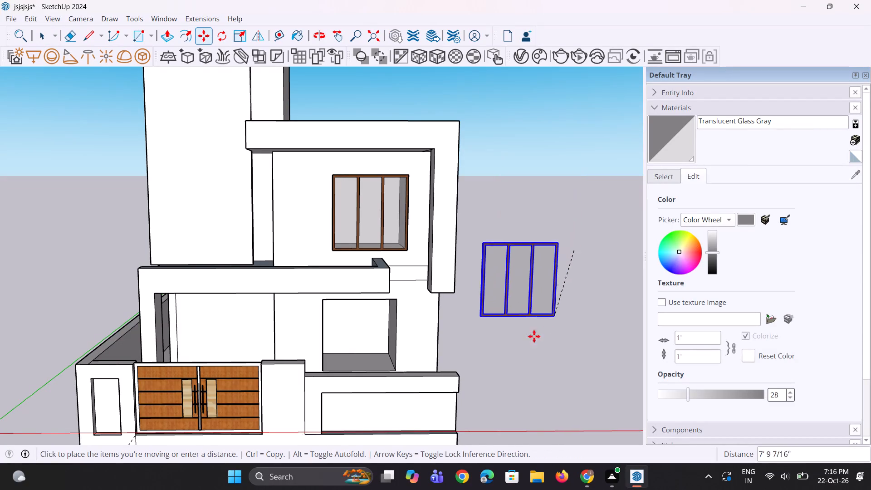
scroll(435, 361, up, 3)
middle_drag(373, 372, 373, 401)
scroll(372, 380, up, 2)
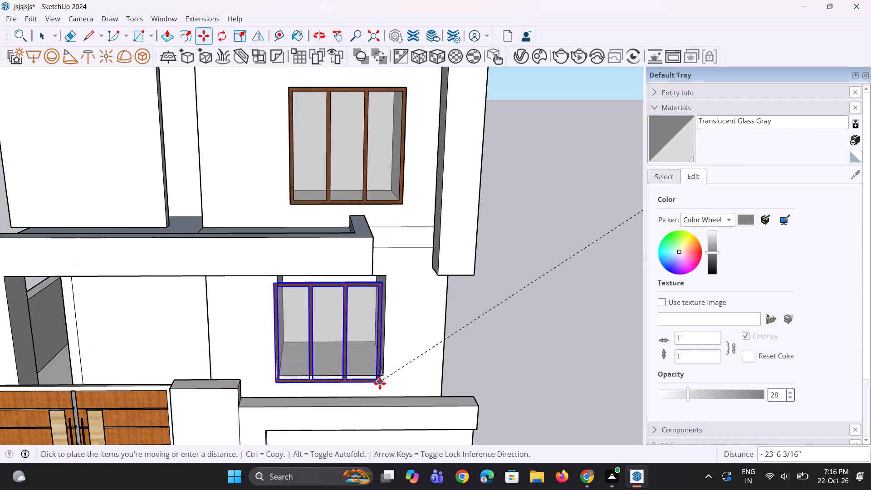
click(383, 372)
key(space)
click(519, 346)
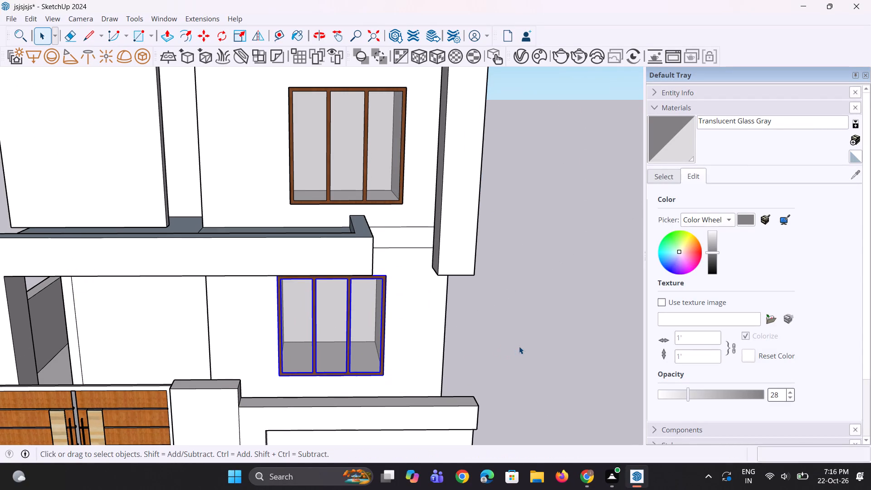
Examine the front facade with the framed windows in both openings.
scroll(516, 336, up, 1)
middle_drag(513, 332, 501, 291)
scroll(499, 291, down, 5)
middle_drag(473, 320, 455, 318)
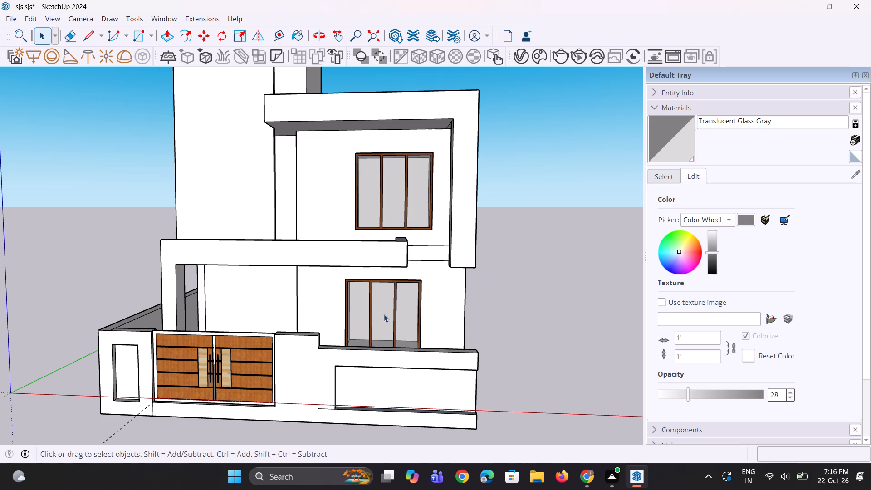
middle_drag(401, 317, 385, 332)
scroll(390, 332, up, 2)
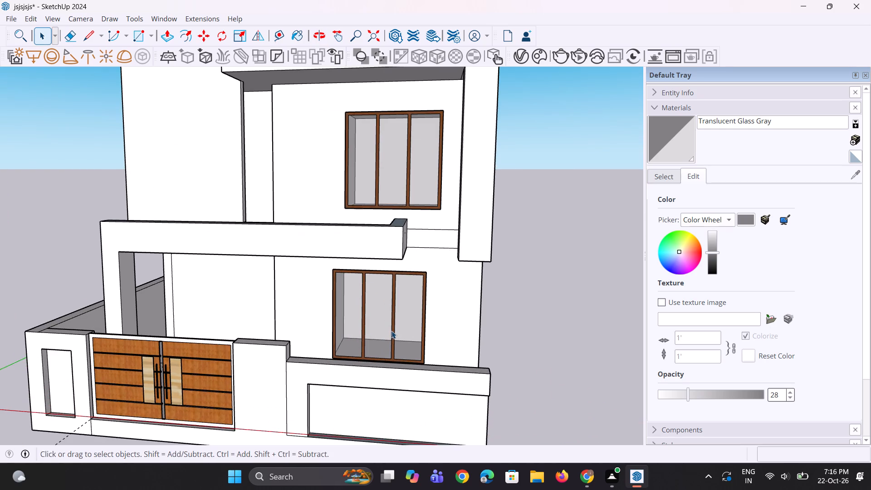
scroll(385, 323, down, 3)
middle_drag(385, 323, 388, 327)
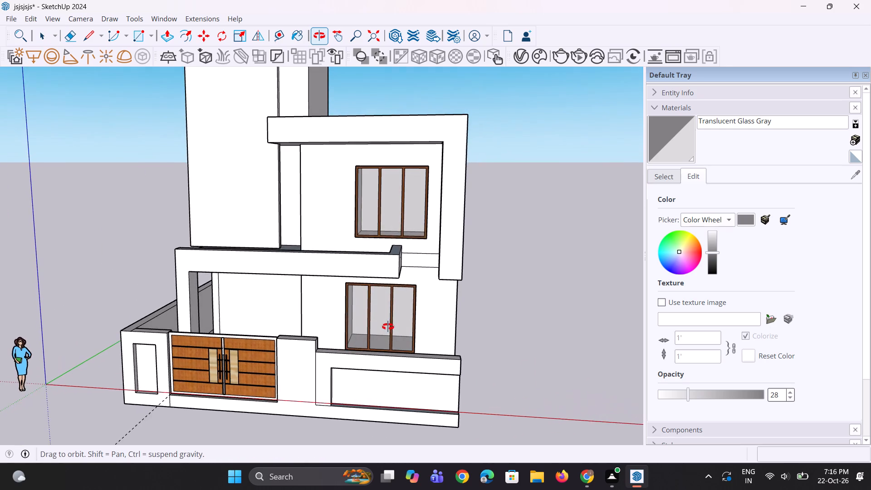
middle_drag(388, 327, 388, 347)
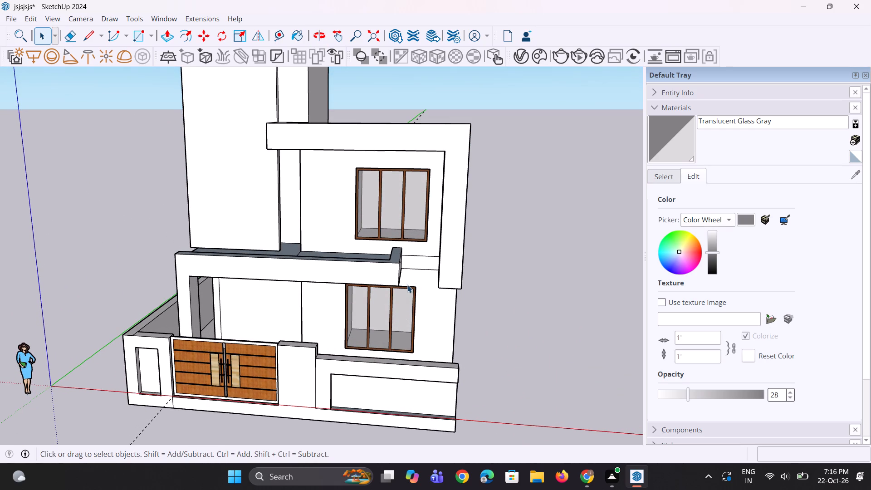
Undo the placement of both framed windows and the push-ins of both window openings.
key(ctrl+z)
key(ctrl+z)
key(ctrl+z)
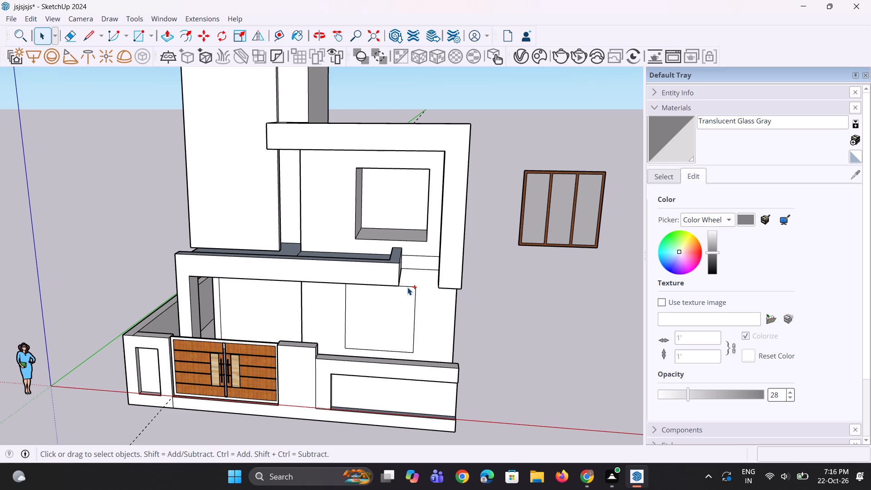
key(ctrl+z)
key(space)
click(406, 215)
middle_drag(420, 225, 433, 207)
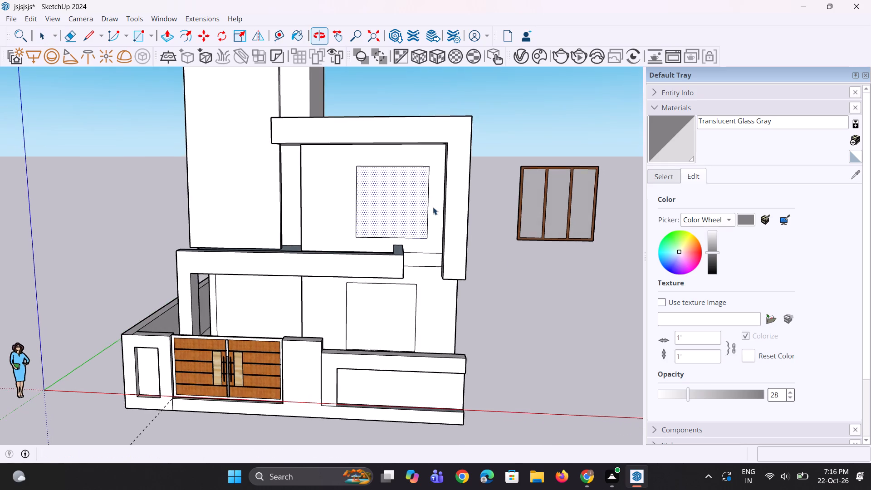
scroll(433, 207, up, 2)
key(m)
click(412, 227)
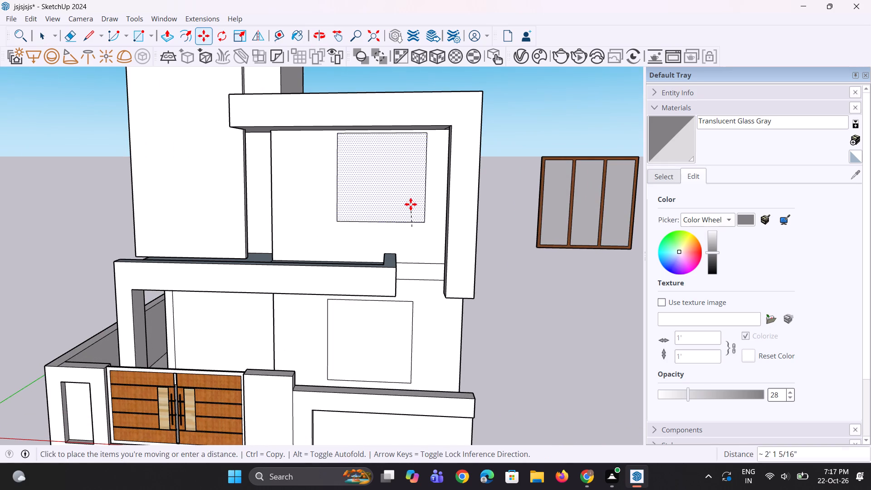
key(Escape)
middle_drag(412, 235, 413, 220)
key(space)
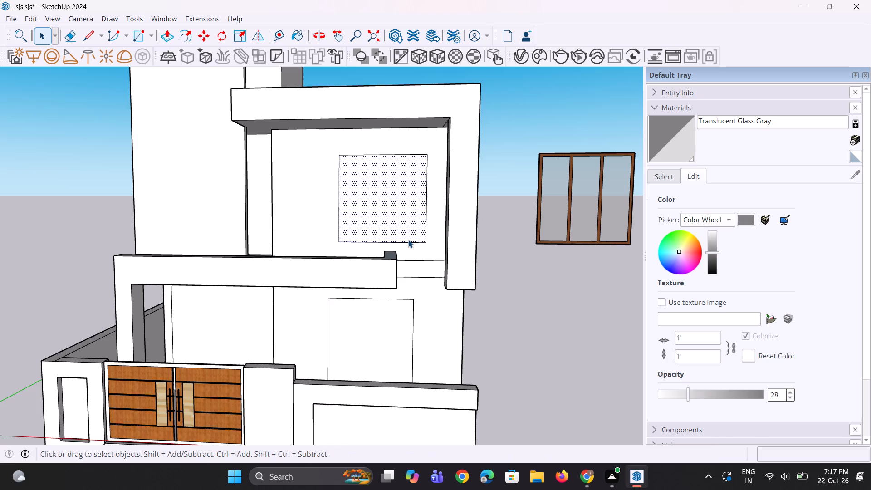
Raise the bottom edge of the upper-floor window rectangle about 1' 7" to shorten it.
click(408, 240)
scroll(413, 248, up, 2)
click(416, 243)
scroll(421, 240, up, 1)
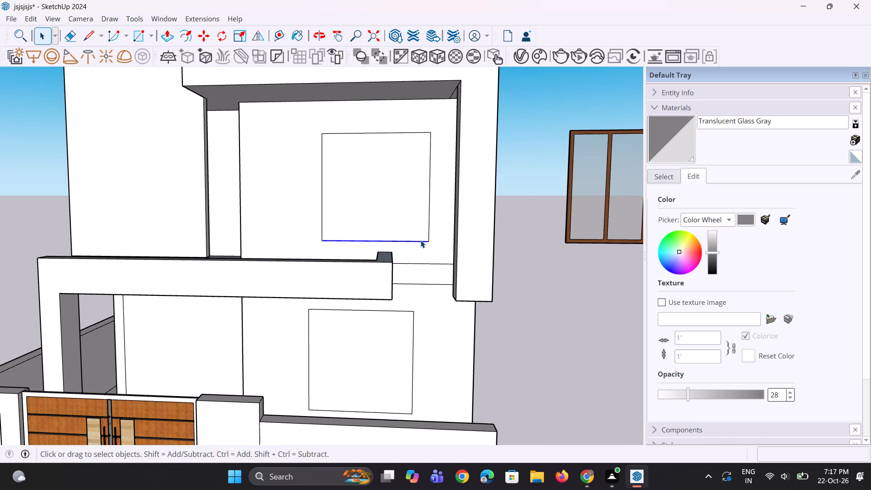
key(m)
click(430, 240)
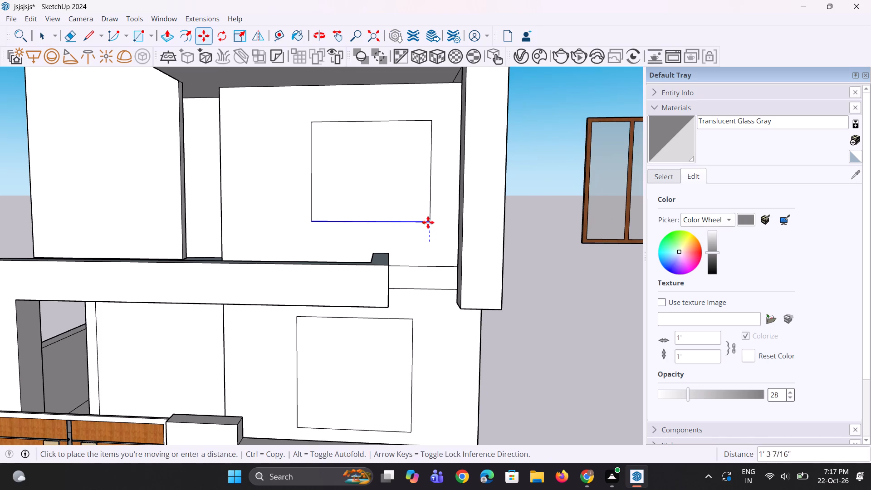
click(426, 217)
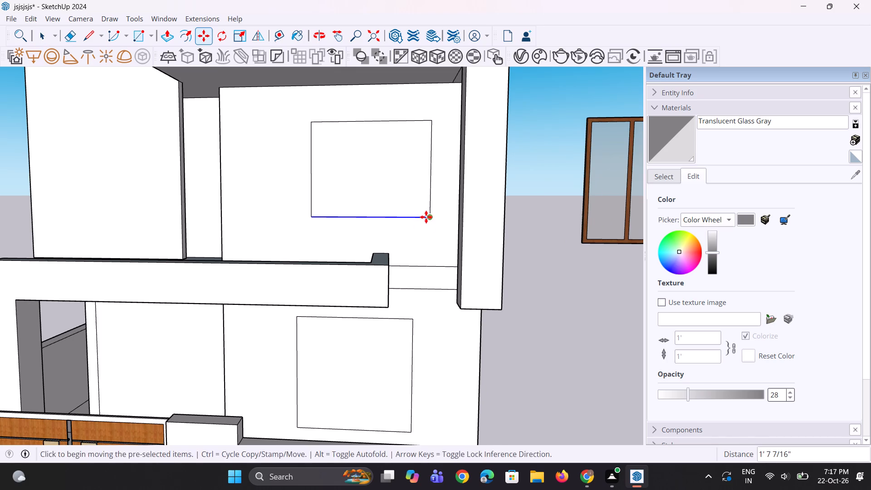
middle_drag(426, 227, 427, 250)
key(space)
Move the upper-floor window rectangle a little over 1' sideways toward the tower and about 1' 6" up the wall.
key(space)
click(412, 214)
scroll(418, 235, up, 2)
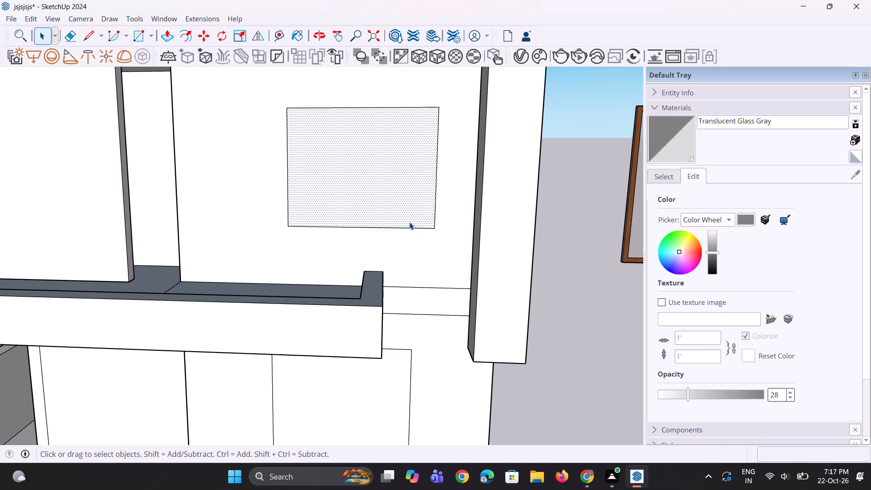
key(m)
click(406, 204)
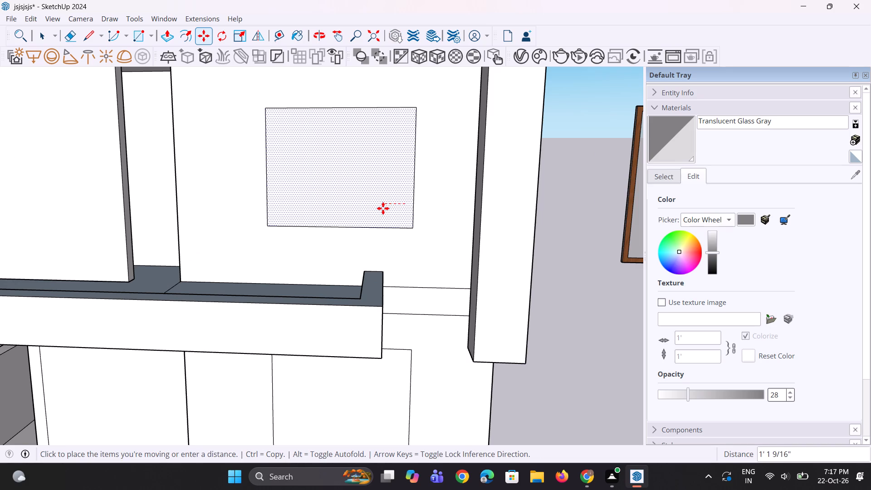
click(378, 209)
click(391, 205)
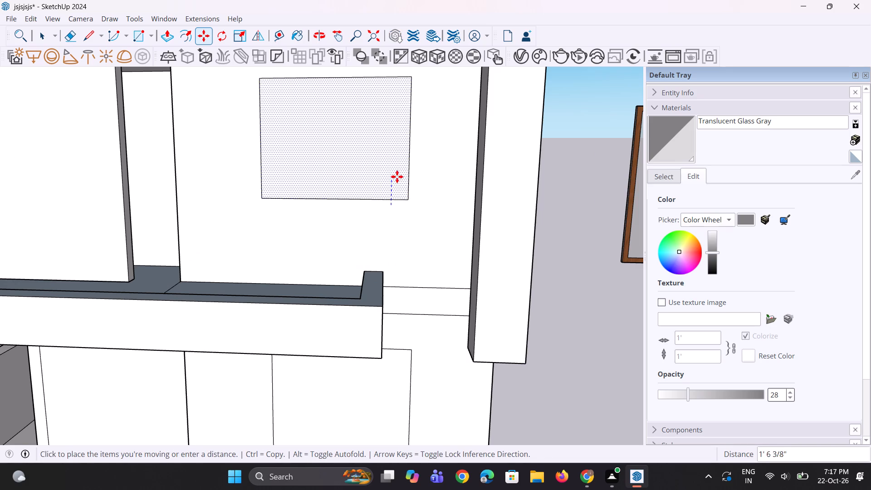
click(397, 174)
middle_drag(372, 255, 395, 277)
scroll(394, 284, down, 5)
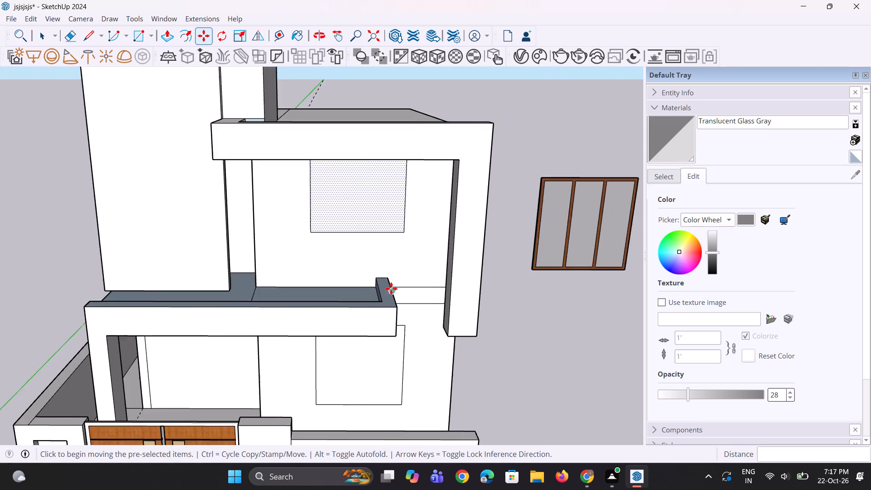
scroll(391, 289, down, 4)
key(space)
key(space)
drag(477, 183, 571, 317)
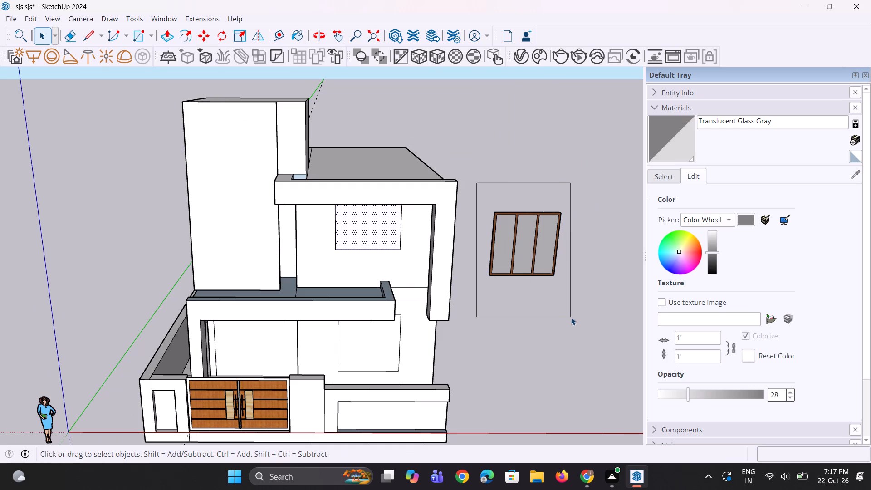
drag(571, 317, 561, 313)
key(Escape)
Push the ground-floor window rectangle about 3' 5" into the front wall to form its opening.
middle_drag(527, 354, 514, 352)
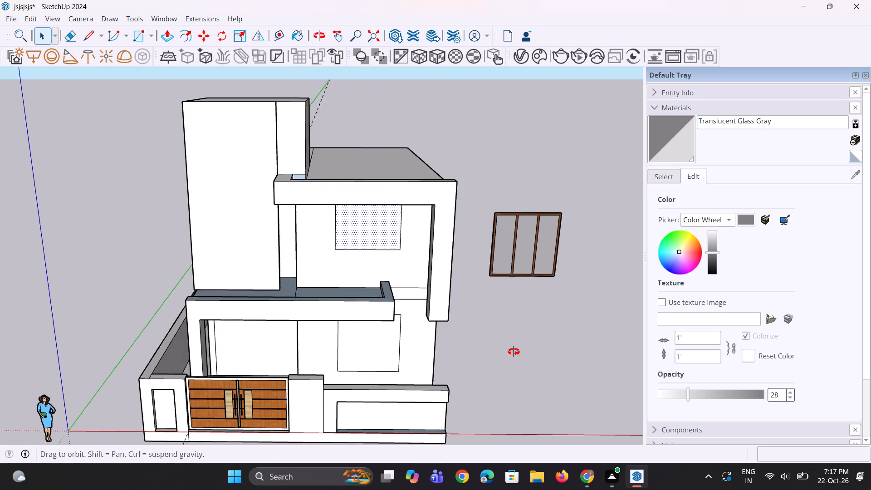
middle_drag(514, 352, 471, 333)
scroll(375, 320, up, 2)
scroll(418, 331, up, 4)
middle_drag(409, 332, 399, 332)
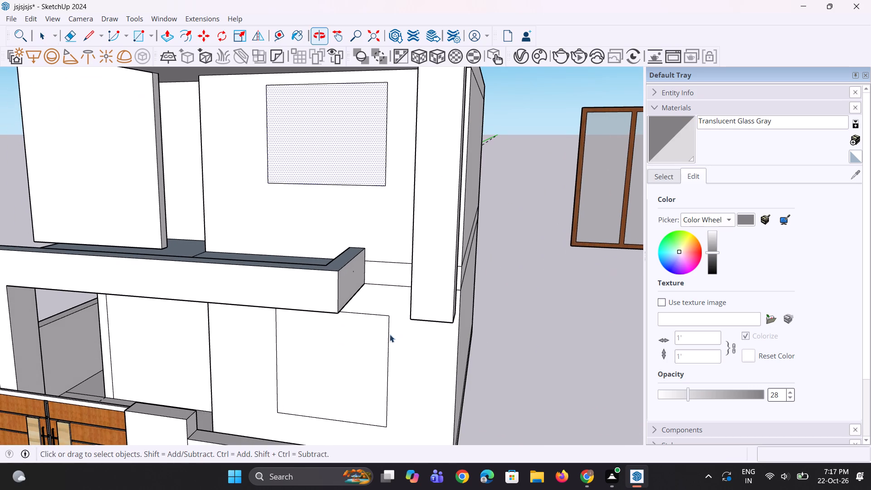
key(p)
key(space)
click(358, 370)
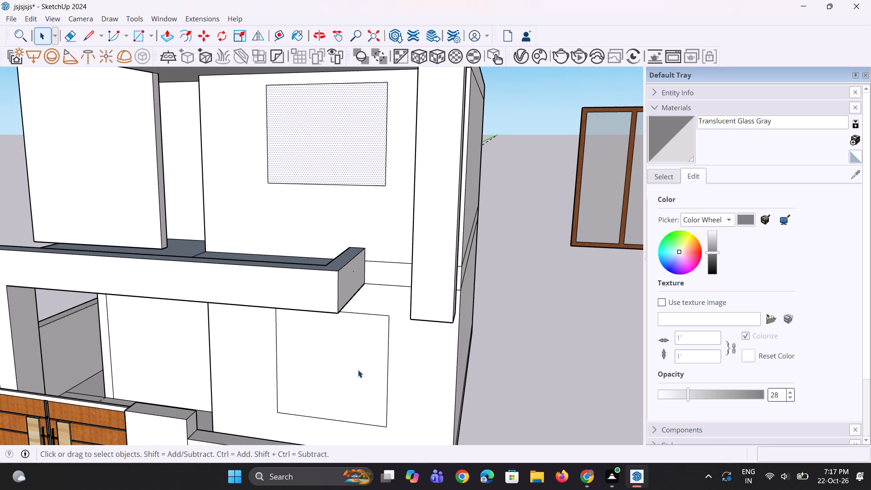
key(p)
click(348, 367)
click(369, 356)
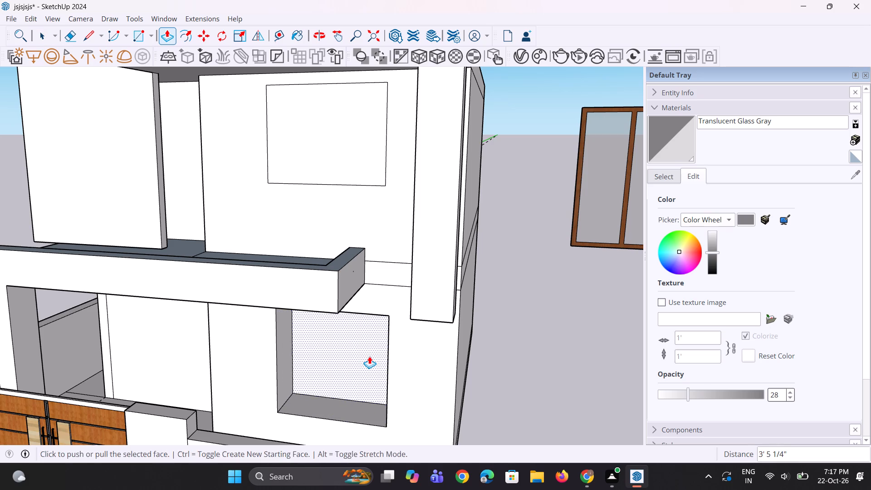
key(space)
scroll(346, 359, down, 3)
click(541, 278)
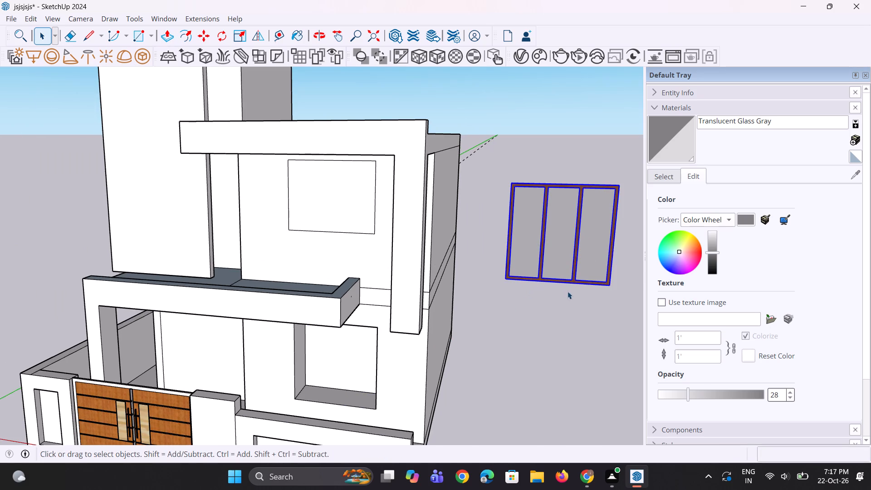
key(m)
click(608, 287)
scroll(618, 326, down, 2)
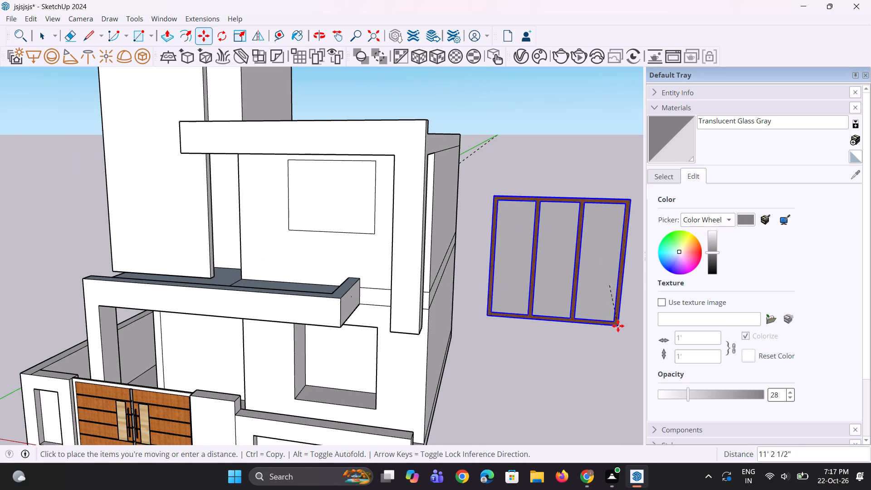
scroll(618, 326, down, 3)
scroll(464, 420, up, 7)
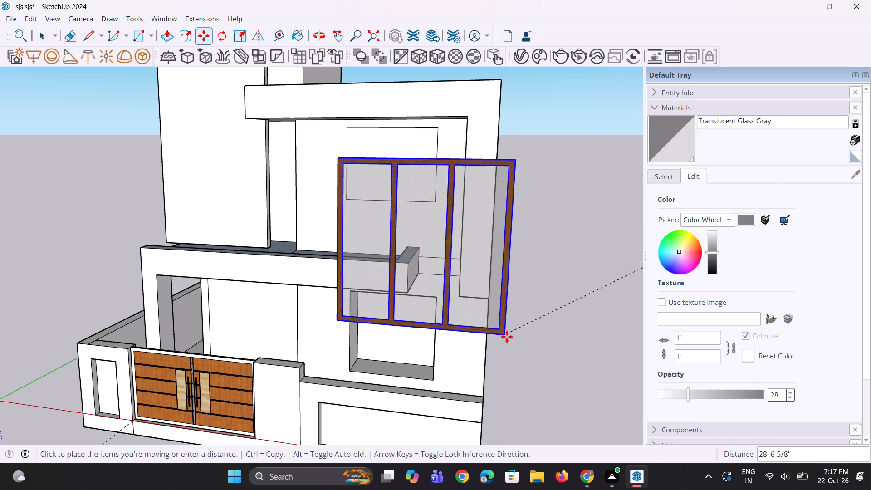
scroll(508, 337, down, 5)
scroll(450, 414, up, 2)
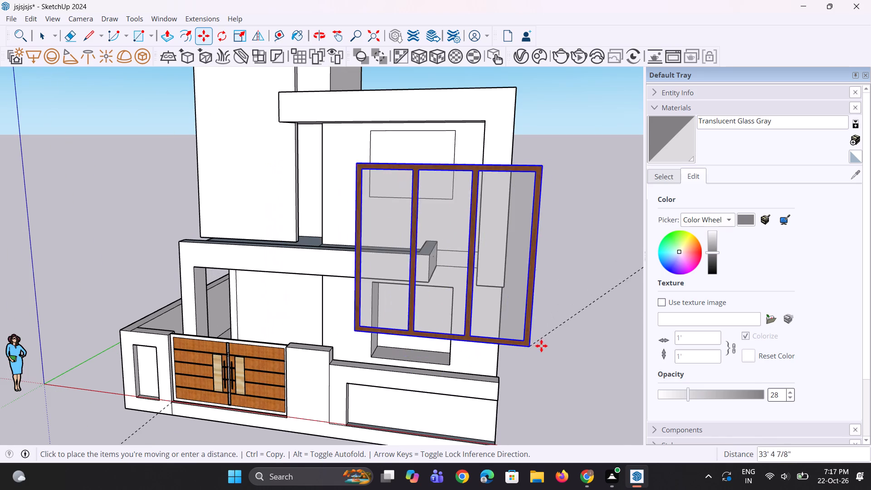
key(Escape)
Move the wood-framed glazed window from beside the house into the ground-floor window opening, aligned by its bottom corner, and deselect it.
scroll(466, 350, down, 9)
middle_drag(442, 353, 452, 351)
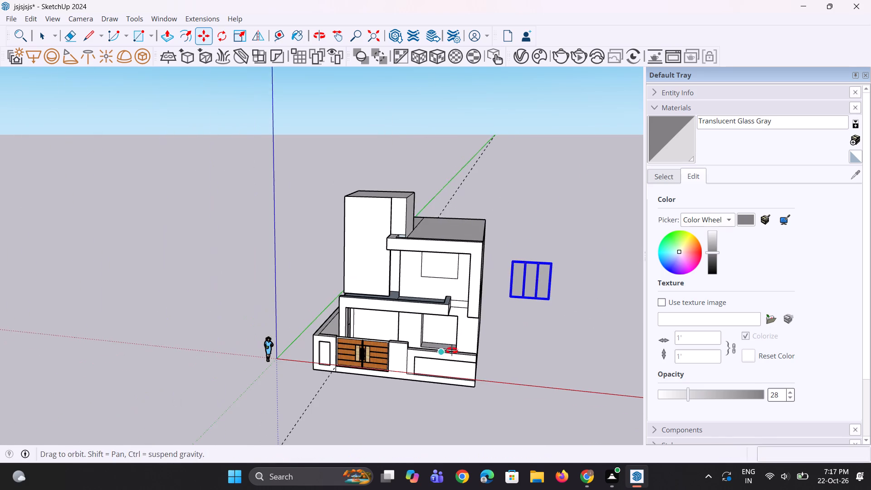
middle_drag(452, 351, 453, 350)
scroll(540, 315, up, 3)
click(549, 295)
scroll(479, 366, up, 2)
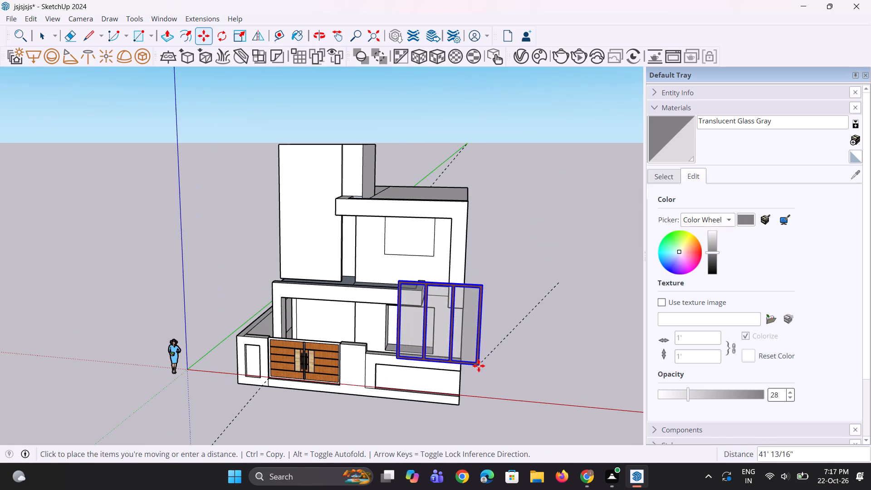
middle_drag(507, 328, 494, 333)
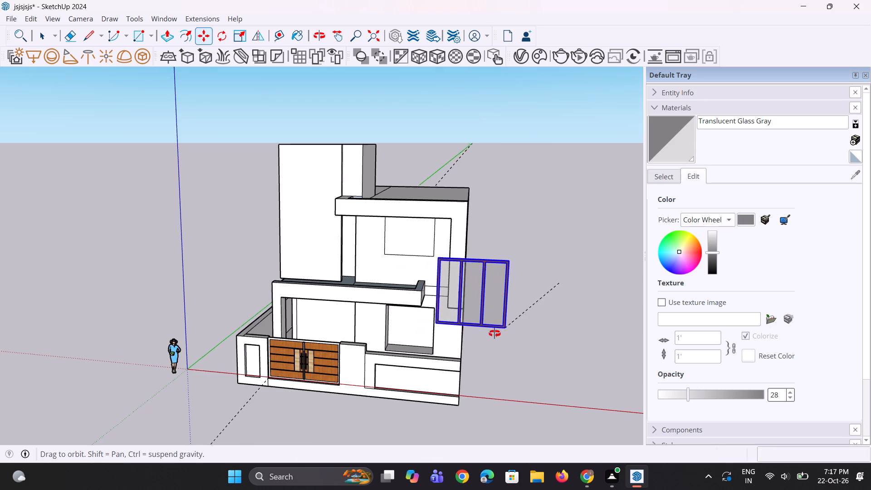
middle_drag(494, 333, 437, 351)
scroll(438, 350, up, 1)
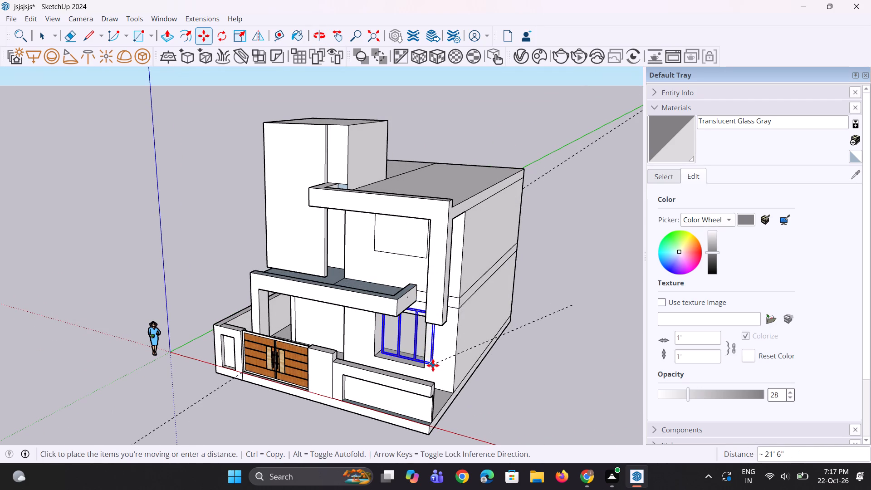
click(427, 367)
middle_drag(401, 389, 482, 391)
scroll(431, 333, up, 14)
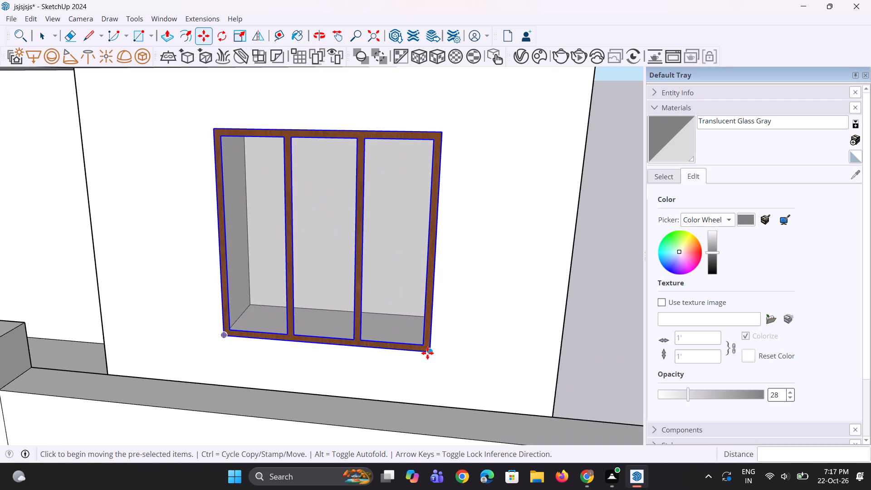
click(430, 350)
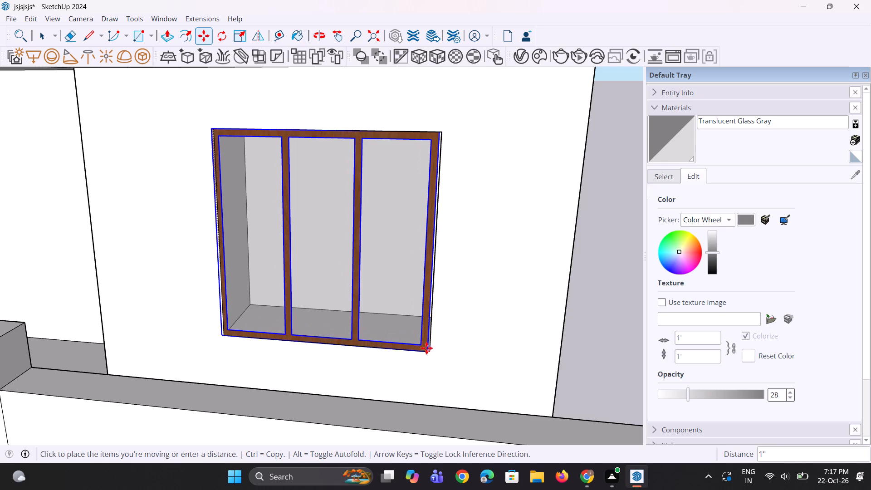
key(Escape)
scroll(415, 376, down, 4)
key(space)
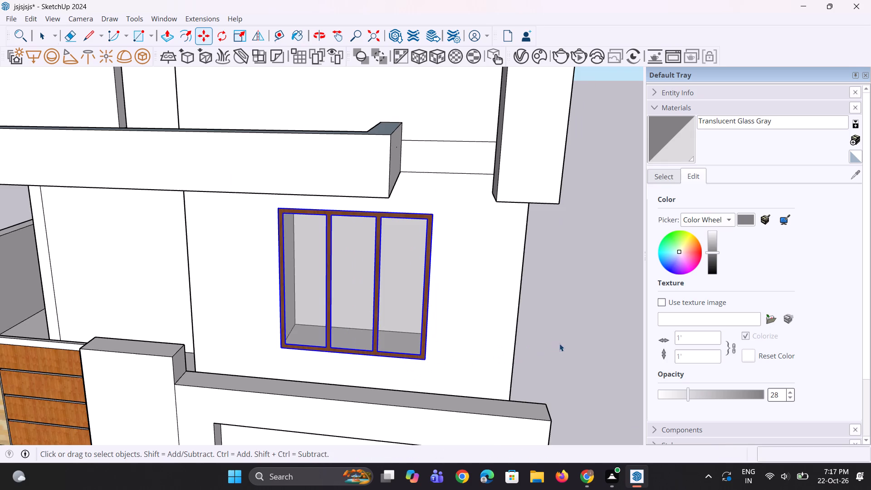
key(space)
click(557, 343)
Lower the bottom edge of the upper-floor window rectangle slightly to make it taller.
scroll(396, 351, down, 5)
middle_drag(393, 351, 417, 350)
scroll(361, 389, down, 5)
middle_drag(395, 353, 394, 329)
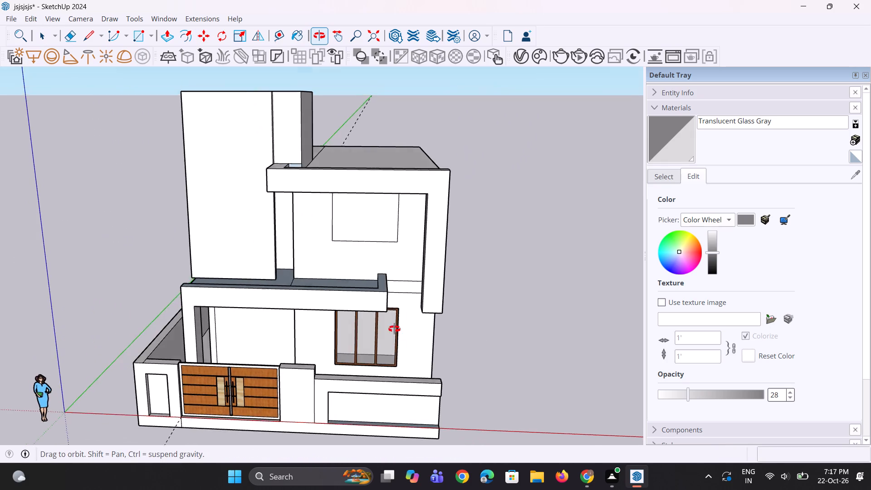
middle_drag(394, 329, 403, 313)
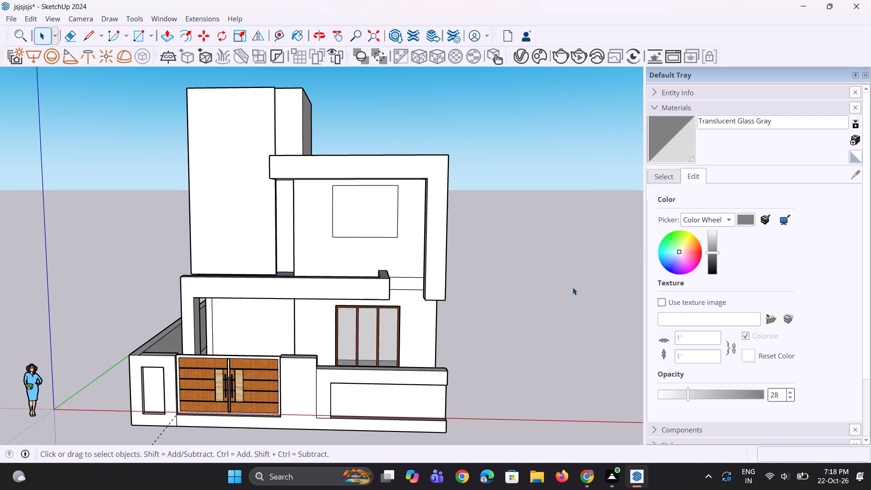
scroll(281, 154, up, 1)
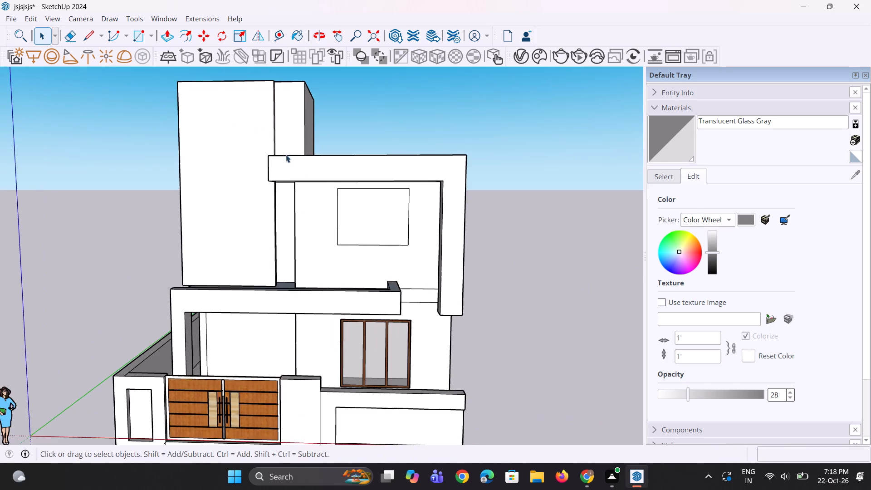
scroll(286, 155, up, 1)
scroll(350, 237, up, 2)
click(400, 256)
scroll(412, 258, up, 3)
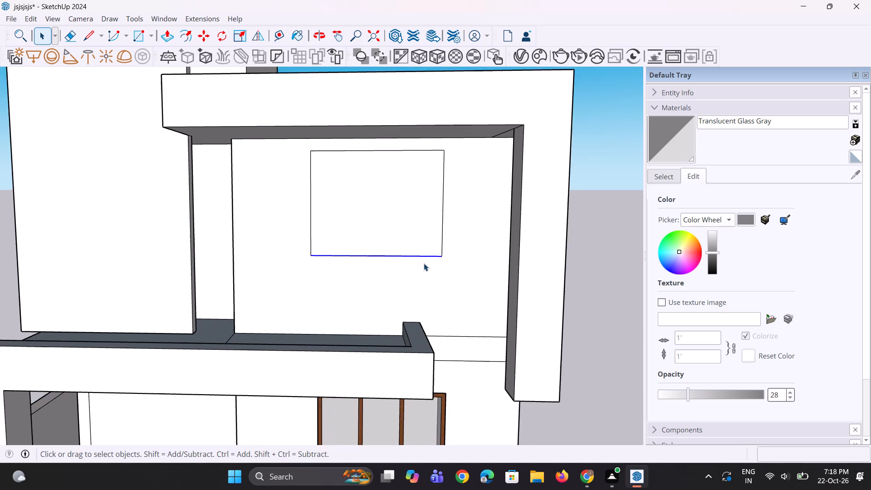
scroll(424, 263, up, 1)
key(m)
click(442, 255)
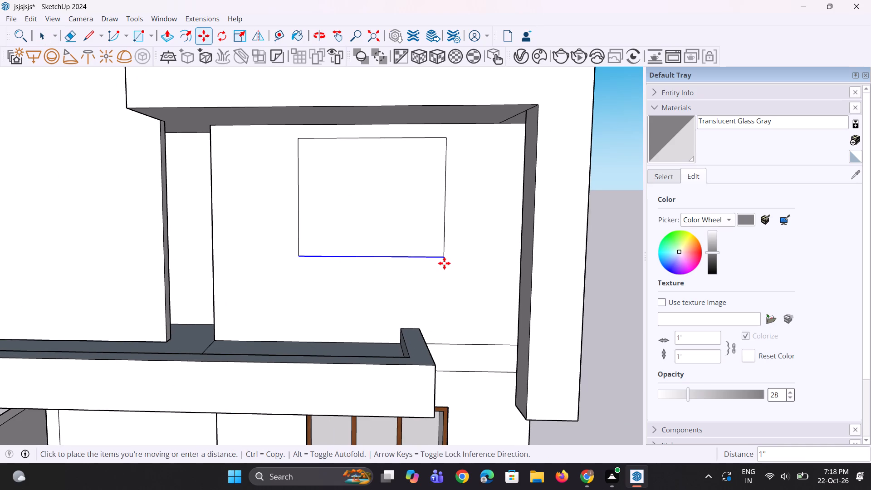
click(445, 266)
key(space)
Copy the upper-floor window rectangle's face to the empty space beside the house.
click(413, 247)
scroll(350, 293, down, 5)
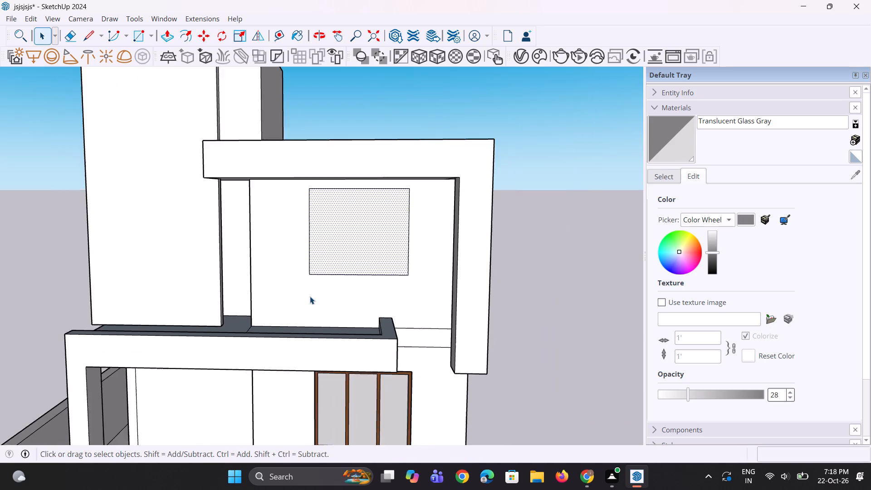
scroll(310, 296, down, 3)
key(m)
ctrl+click(336, 262)
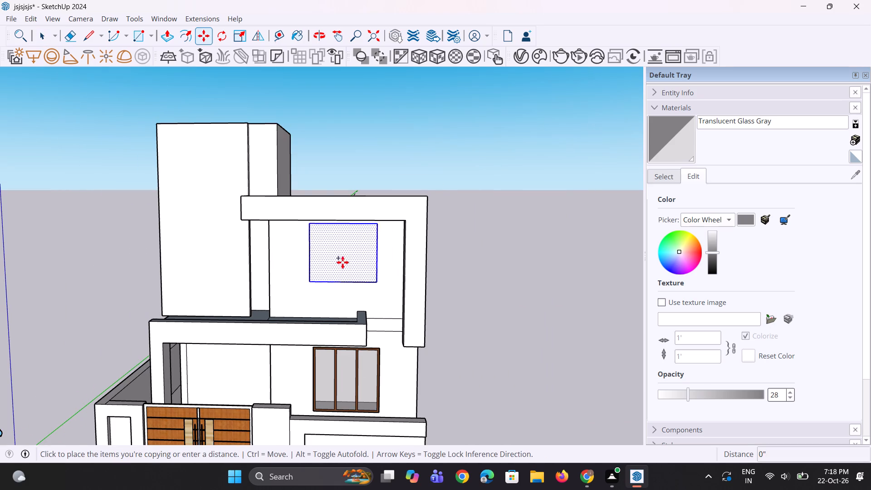
click(474, 265)
key(space)
Extrude the copied window face 3" thick.
click(475, 266)
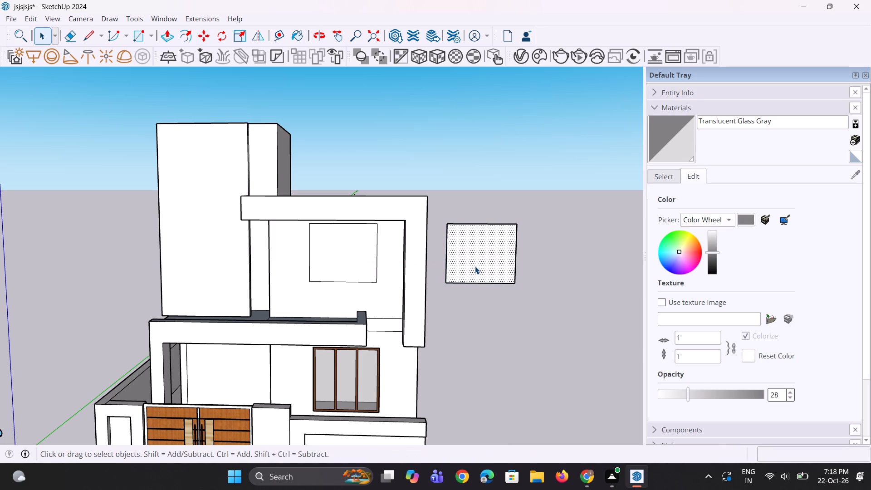
key(p)
click(470, 251)
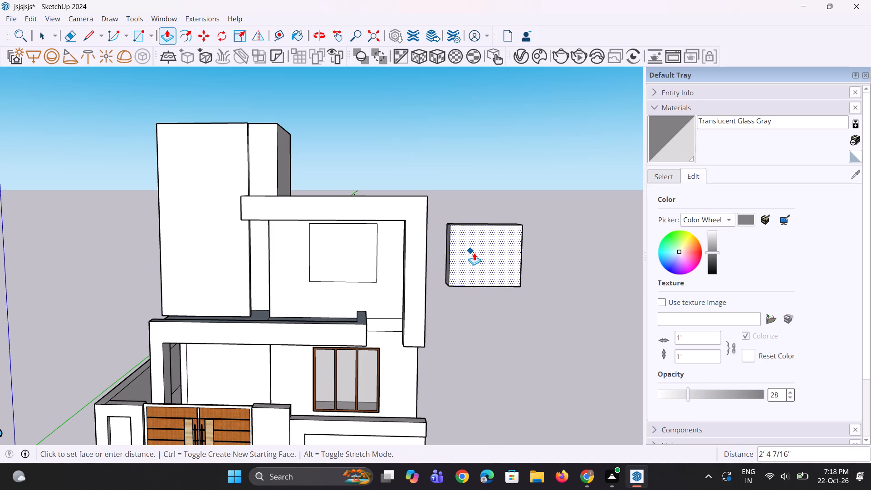
key(2)
key(BackSpace)
key(3)
key(shift+quotedbl)
key(Return)
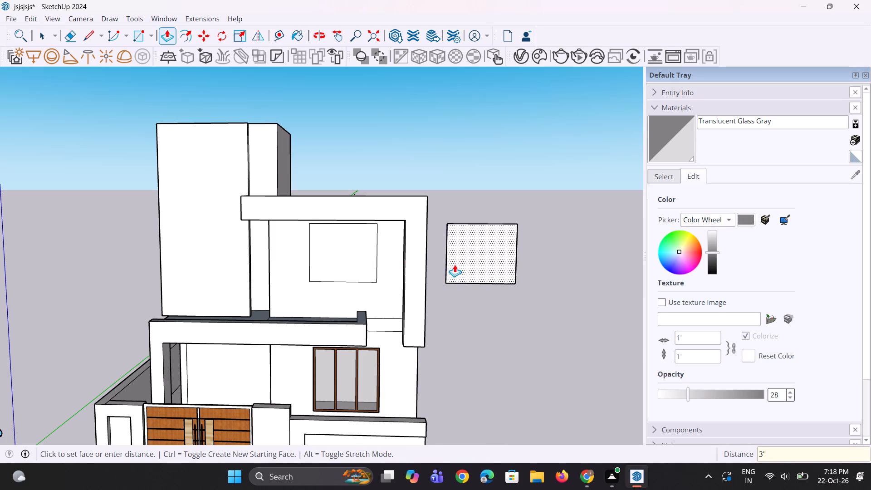
Offset the outline of the extruded panel's front face inward about 4" to form the window frame border.
middle_drag(447, 268, 493, 305)
key(space)
click(497, 291)
click(470, 254)
middle_drag(476, 264, 450, 249)
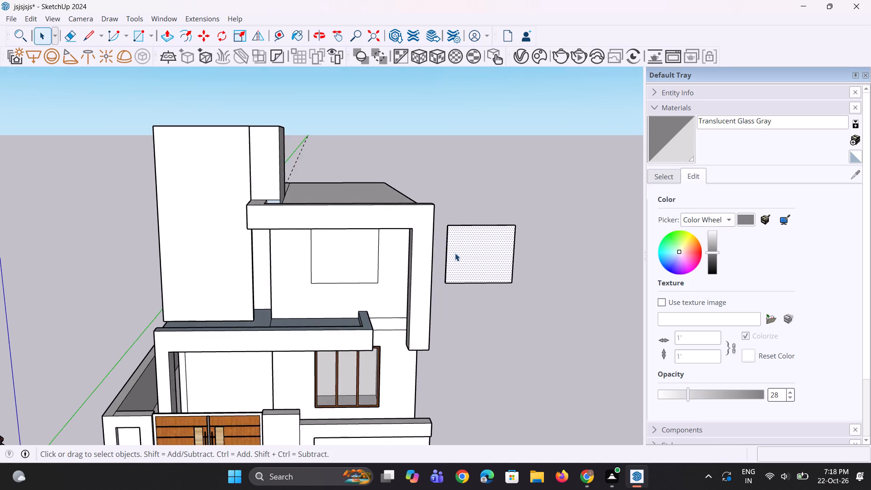
scroll(458, 257, up, 2)
key(f)
click(465, 259)
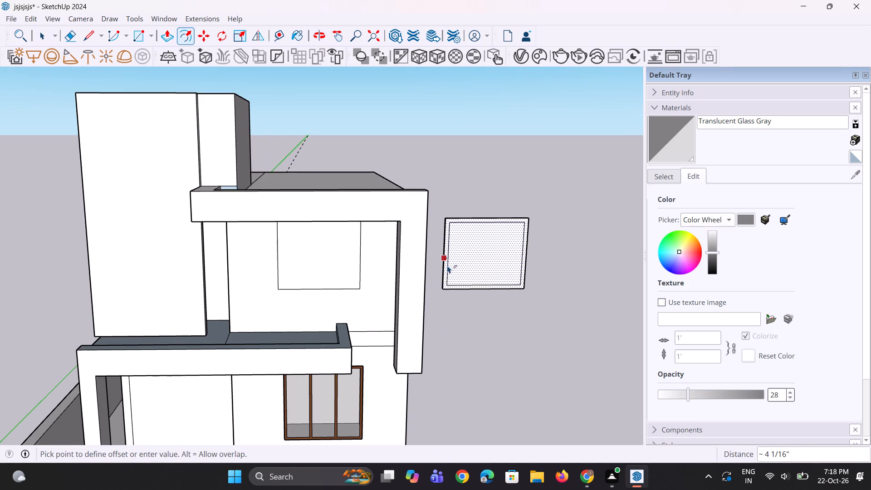
click(447, 266)
middle_drag(465, 315, 452, 307)
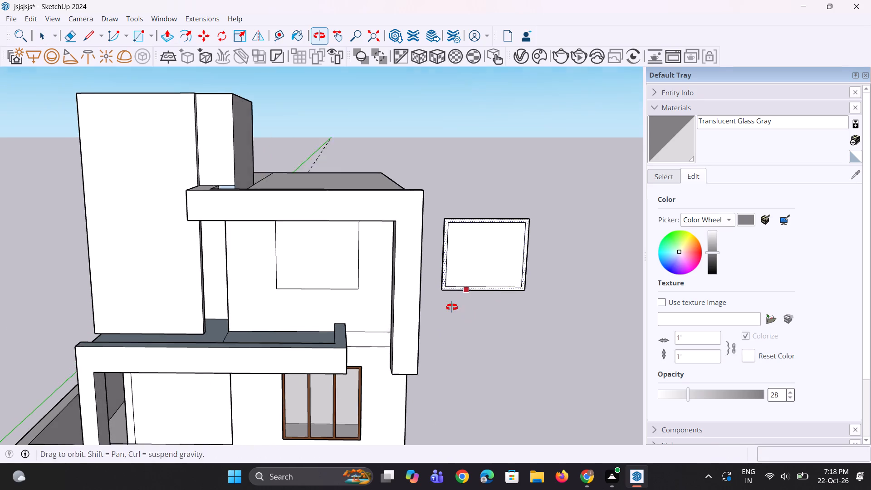
middle_drag(452, 307, 452, 306)
key(space)
double_click(451, 322)
Draw short horizontal lines from the inner top and bottom corners to the panel's outer edge on the house side, separating the frame's vertical strip.
middle_drag(507, 284, 493, 282)
scroll(440, 235, up, 6)
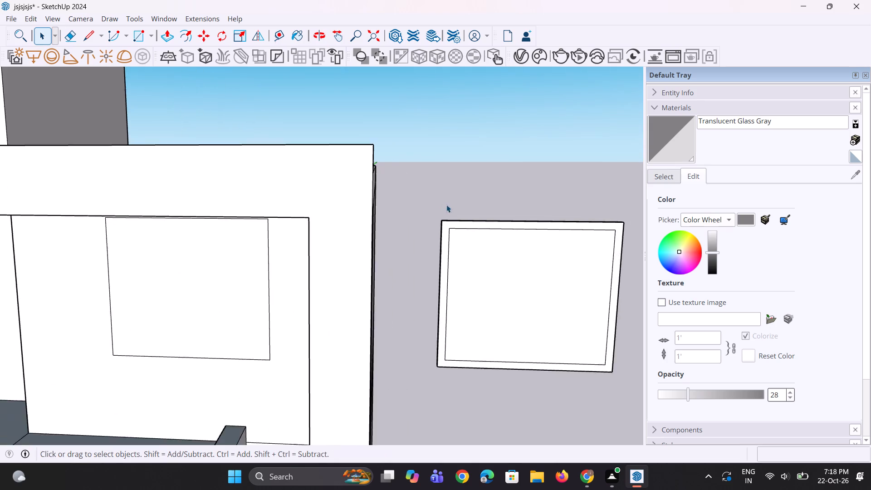
scroll(446, 205, up, 4)
key(l)
scroll(461, 250, up, 4)
click(443, 234)
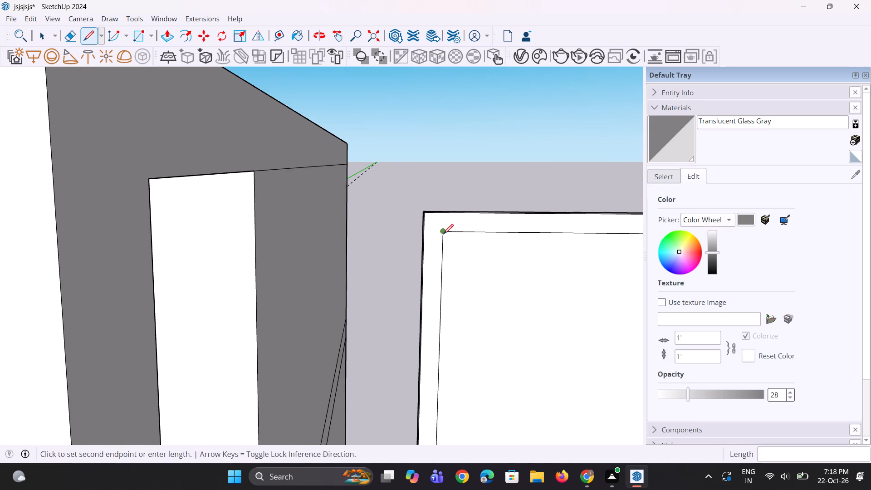
click(425, 236)
scroll(429, 218, down, 9)
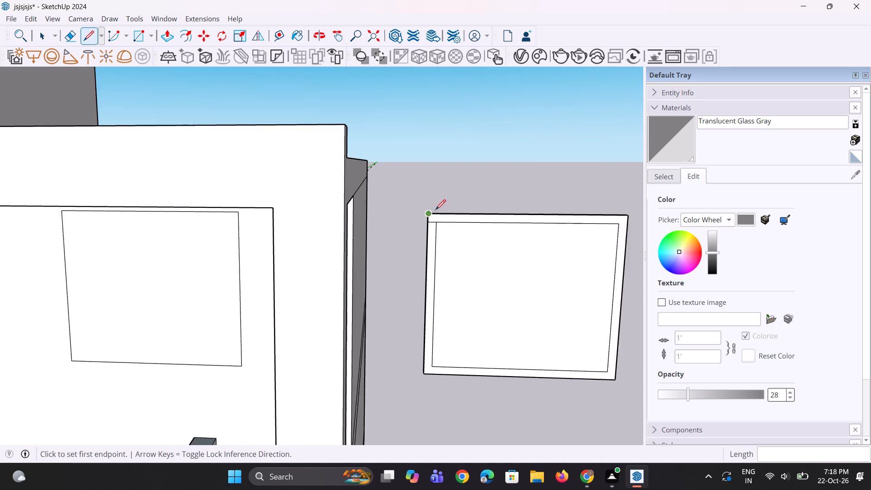
scroll(435, 210, down, 4)
scroll(435, 311, up, 8)
click(433, 306)
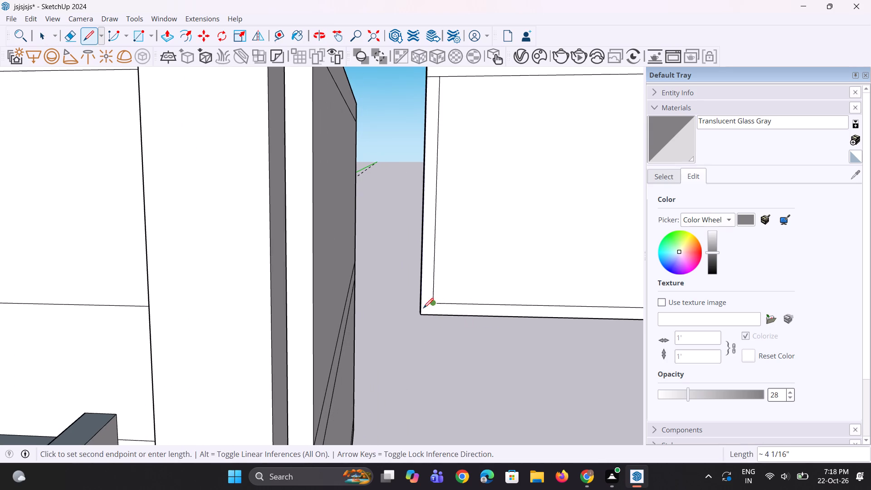
click(419, 308)
middle_drag(425, 338, 432, 340)
key(space)
key(space)
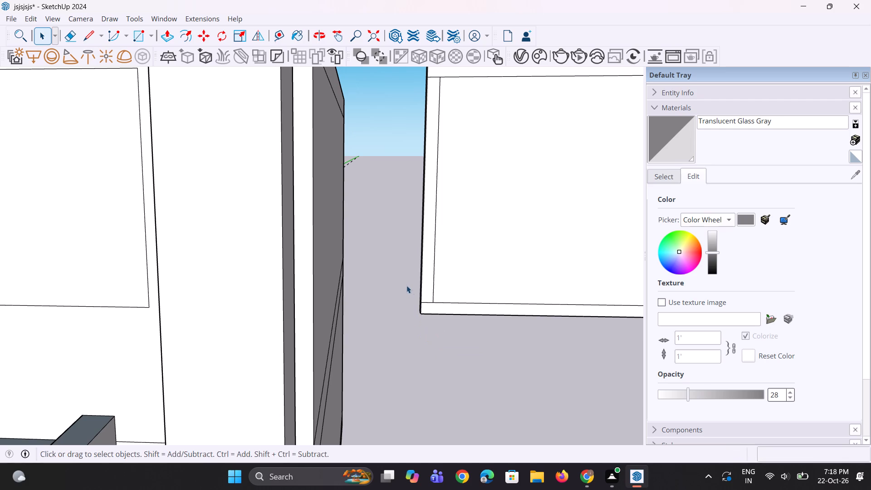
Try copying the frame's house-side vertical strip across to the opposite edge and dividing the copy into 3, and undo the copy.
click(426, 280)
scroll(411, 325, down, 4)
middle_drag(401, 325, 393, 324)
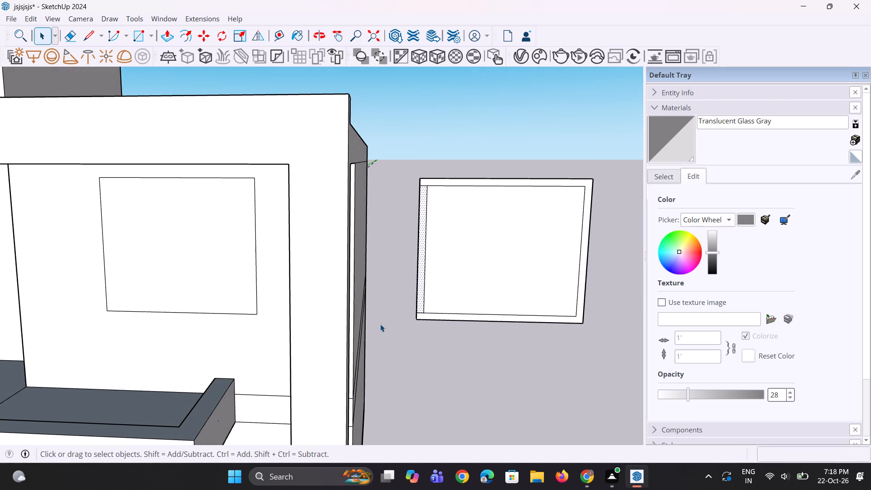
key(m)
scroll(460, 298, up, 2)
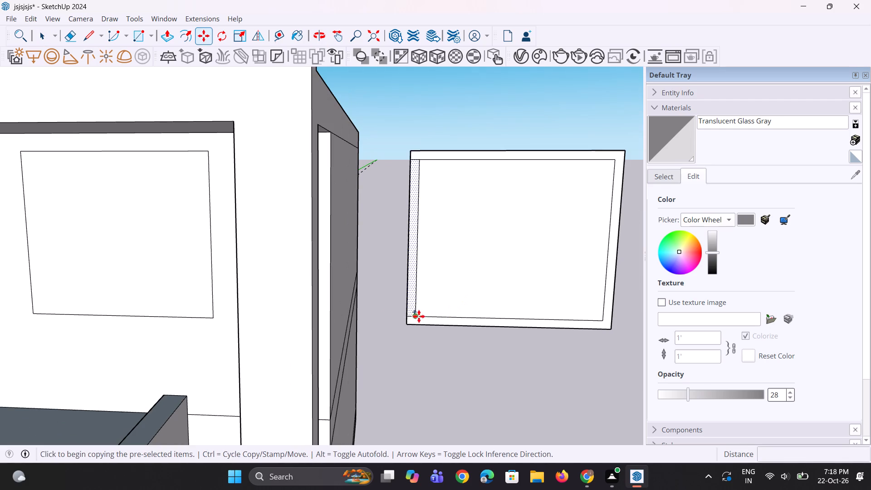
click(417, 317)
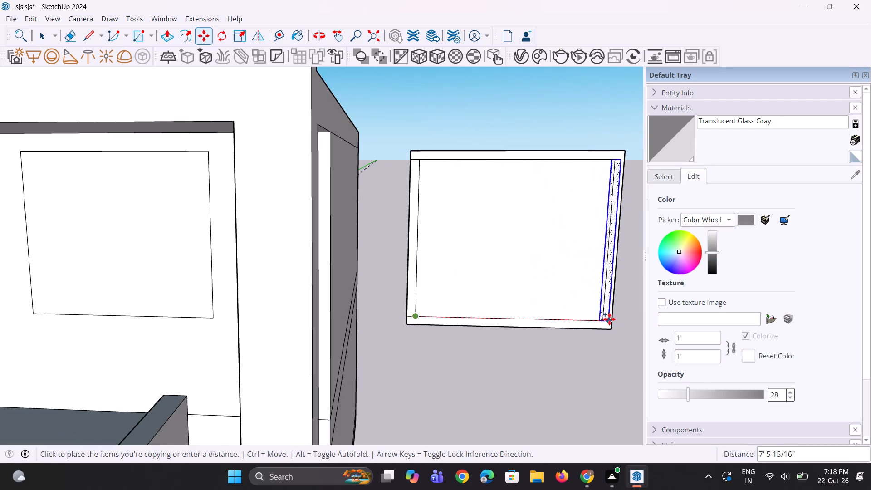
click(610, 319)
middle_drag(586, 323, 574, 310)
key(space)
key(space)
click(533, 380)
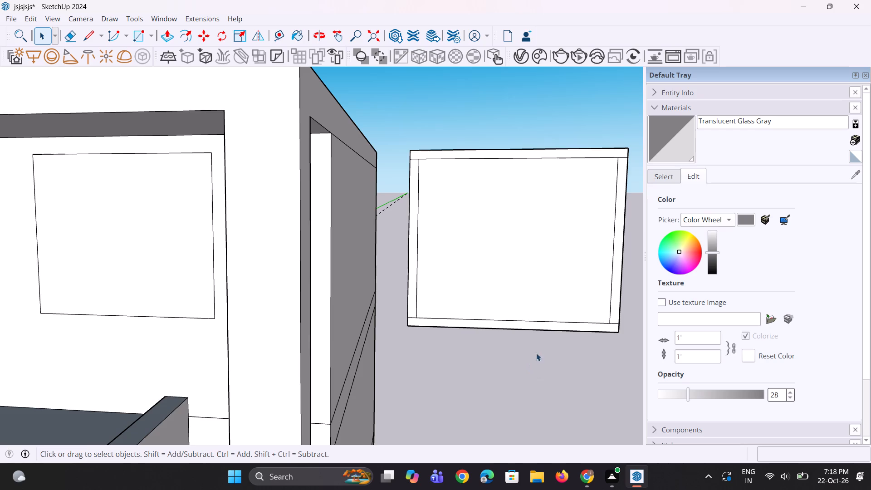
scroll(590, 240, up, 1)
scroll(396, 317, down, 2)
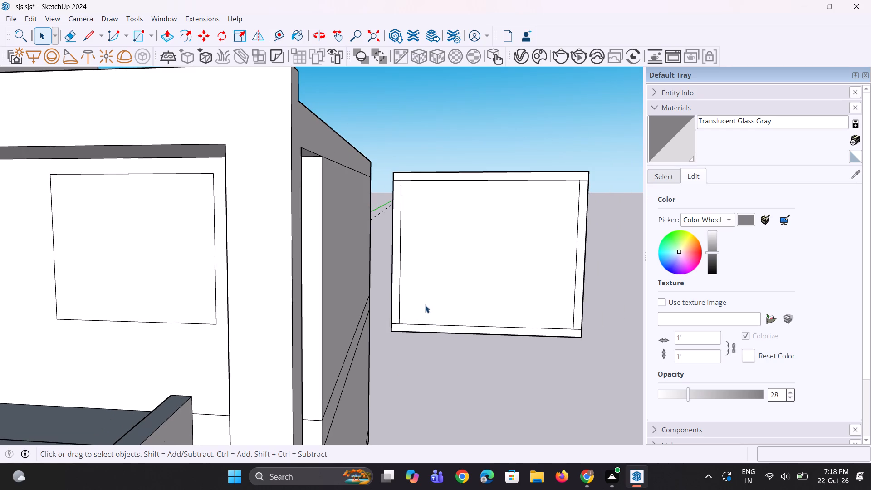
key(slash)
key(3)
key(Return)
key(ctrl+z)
Copy the frame's house-side vertical strip about 7' 7" to the panel's opposite edge and divide the spacing into 3.
key(space)
key(space)
click(394, 310)
scroll(400, 323, up, 2)
key(m)
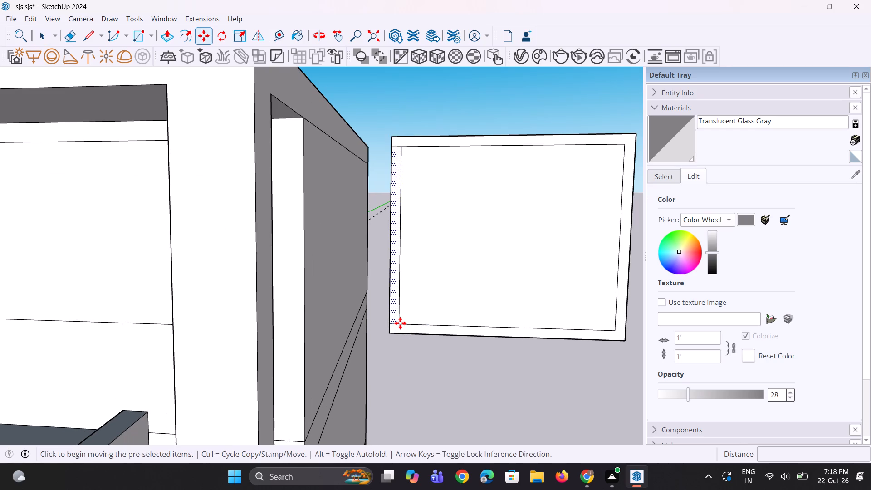
click(400, 323)
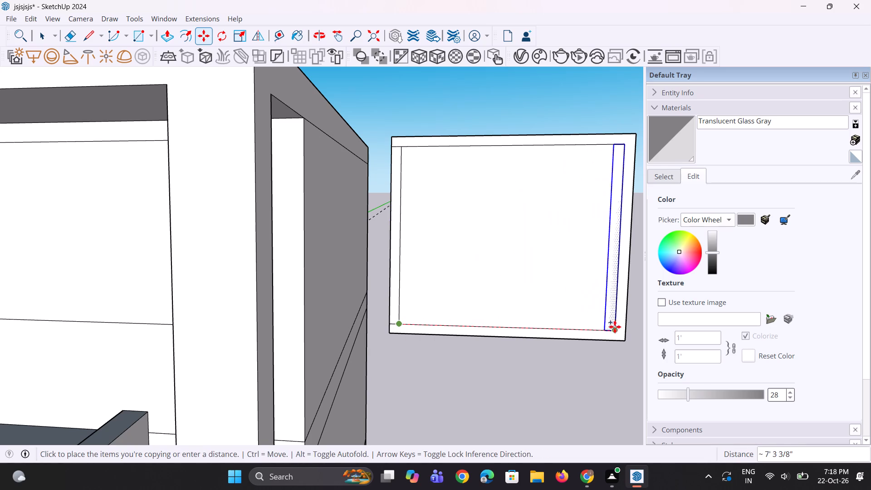
click(624, 327)
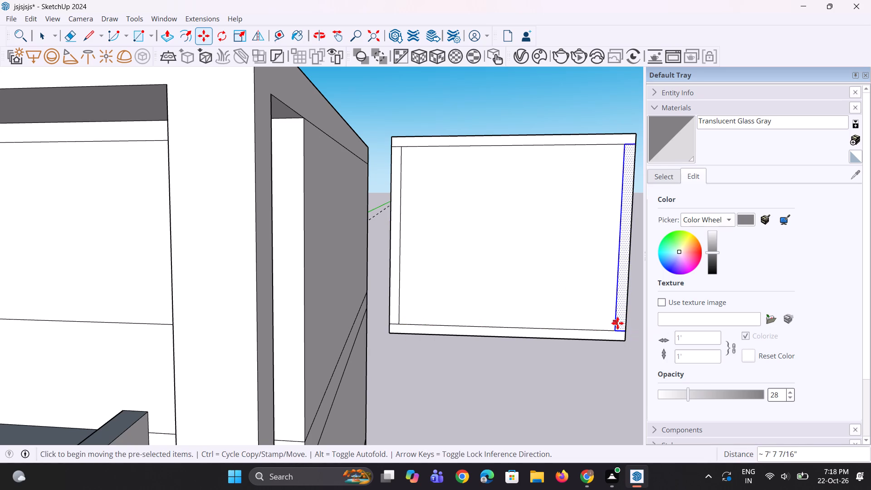
key(slash)
key(3)
key(Return)
middle_click(571, 332)
key(space)
scroll(494, 366, down, 4)
key(space)
key(space)
Erase the short line segments crossing the tops of the frame's four vertical strips so they merge with the top rail.
scroll(491, 208, up, 6)
key(e)
scroll(396, 259, up, 2)
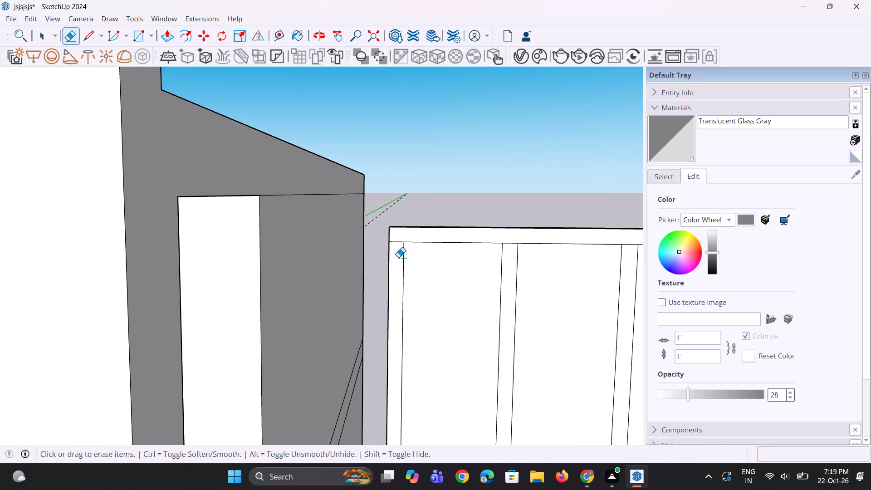
click(397, 245)
click(399, 244)
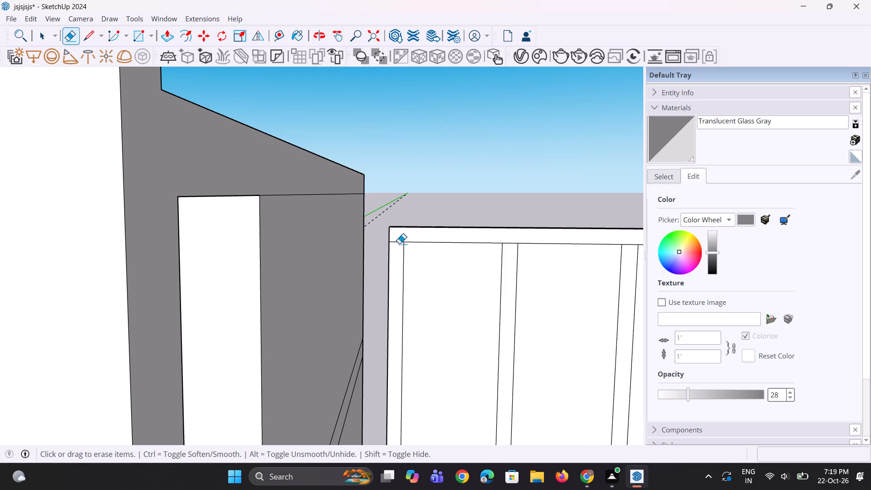
click(399, 243)
click(509, 245)
scroll(472, 255, down, 4)
scroll(396, 250, down, 4)
scroll(529, 259, up, 8)
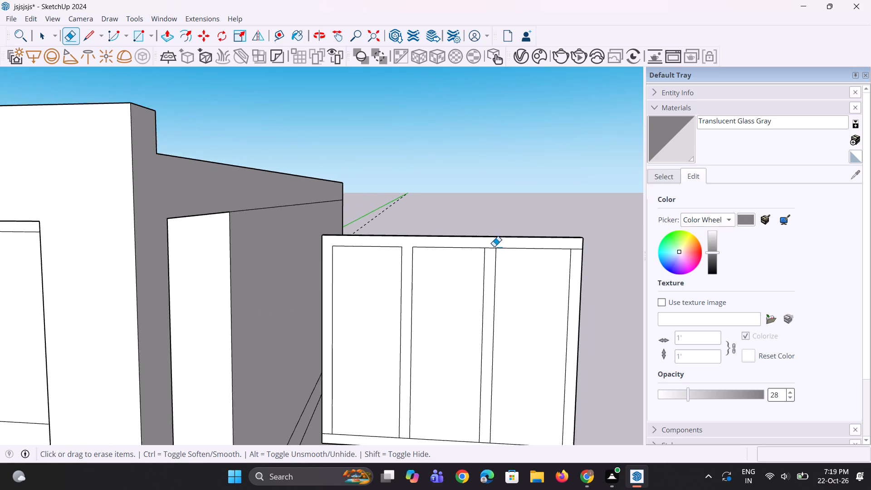
scroll(494, 246, up, 2)
click(488, 250)
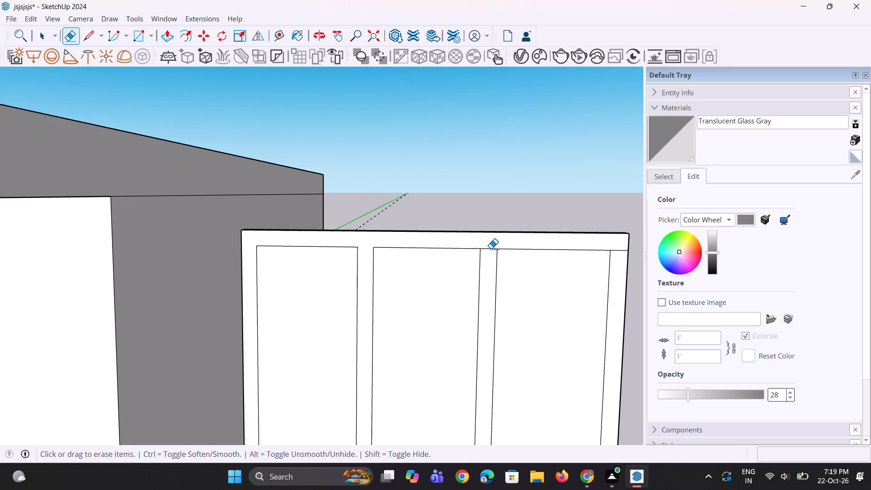
click(491, 249)
click(619, 251)
Erase the short line segments crossing the bottoms of the four vertical strips so they merge with the bottom rail.
scroll(530, 232, down, 12)
scroll(551, 320, up, 10)
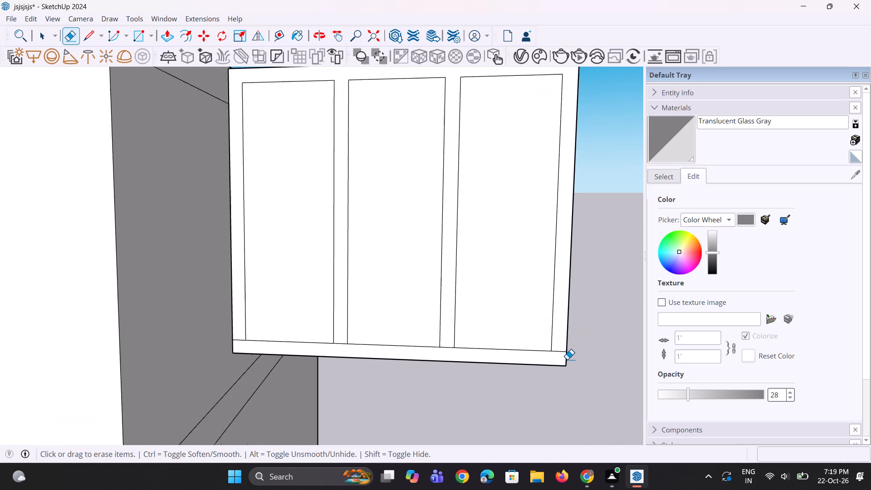
scroll(567, 359, up, 5)
drag(558, 345, 561, 362)
scroll(376, 359, up, 3)
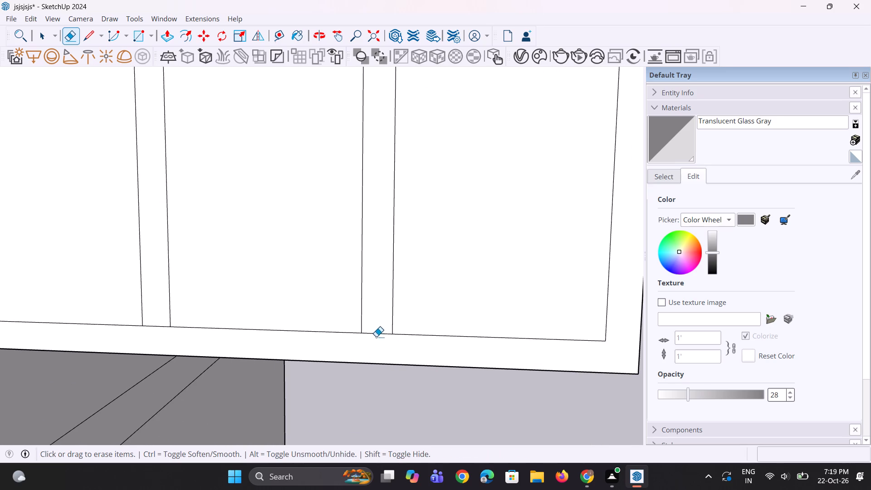
drag(378, 329, 387, 350)
scroll(404, 347, down, 4)
scroll(206, 332, up, 3)
drag(232, 334, 261, 351)
scroll(315, 324, down, 5)
scroll(174, 322, up, 3)
drag(127, 325, 132, 343)
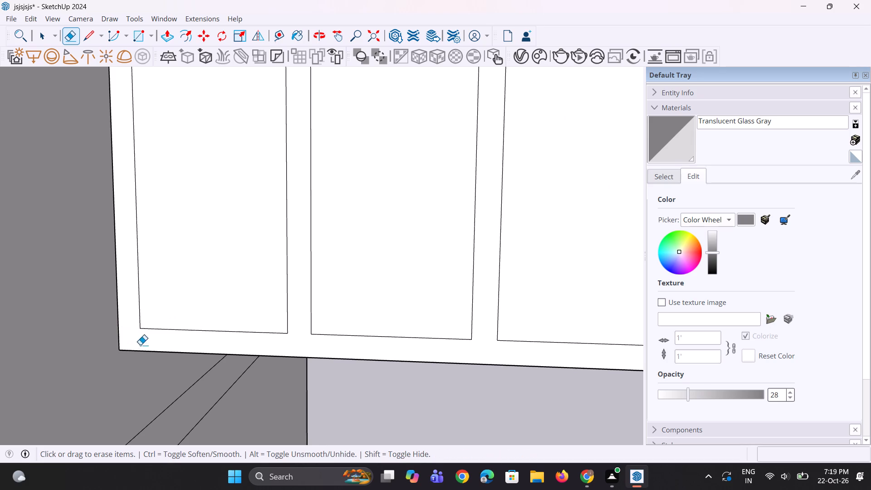
scroll(234, 353, down, 5)
Paint the three window panes and the panel's back face with Translucent Glass Gray.
key(space)
key(space)
key(space)
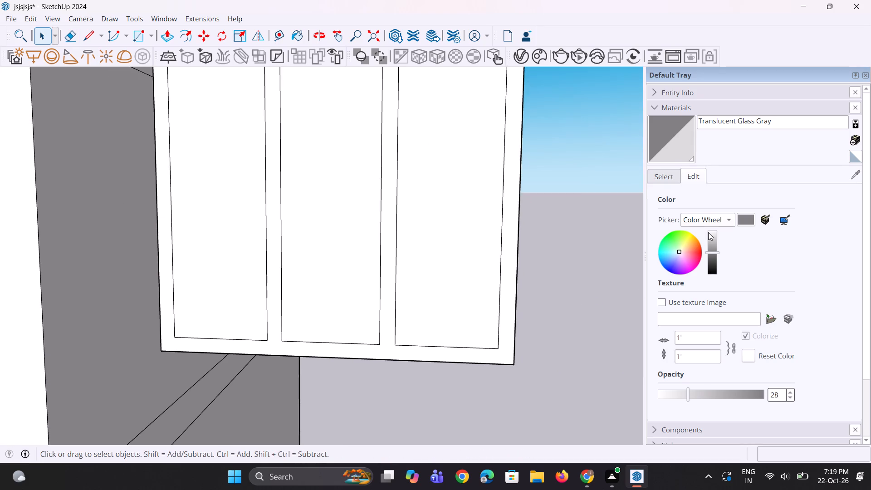
click(679, 149)
click(482, 237)
click(341, 286)
click(241, 289)
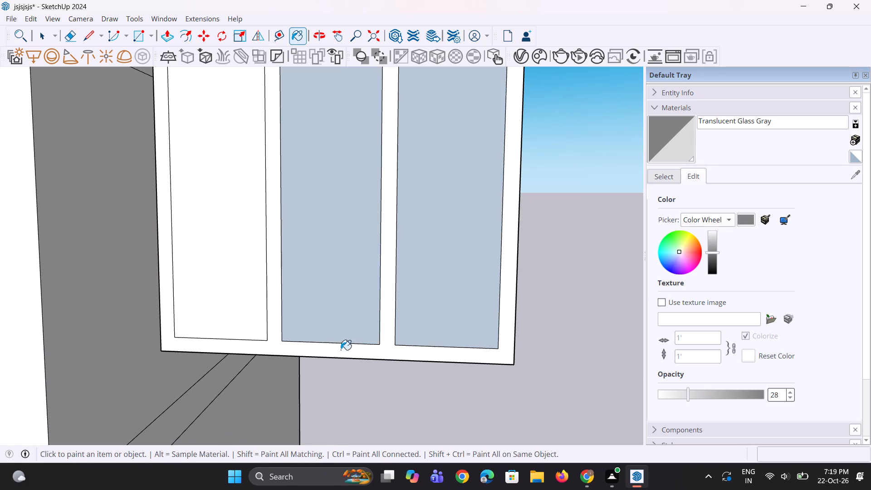
scroll(416, 369, down, 11)
middle_drag(457, 364, 3, 392)
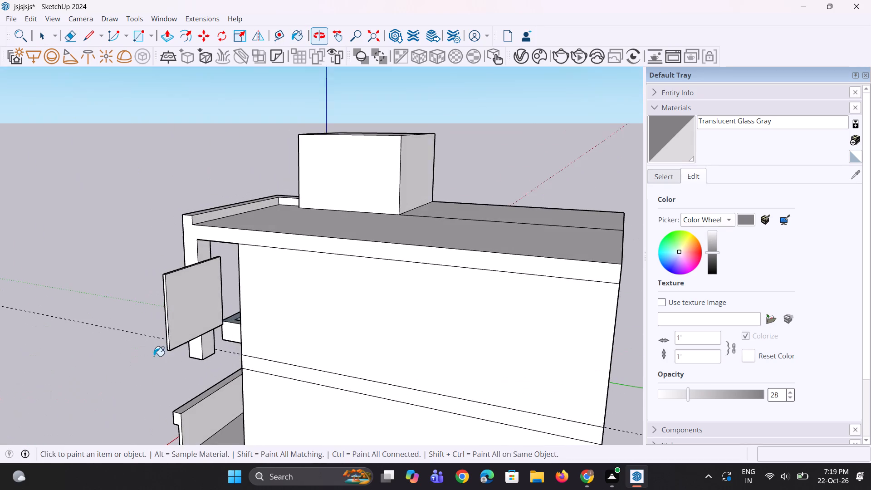
drag(191, 311, 186, 319)
middle_drag(153, 378, 610, 366)
key(space)
key(space)
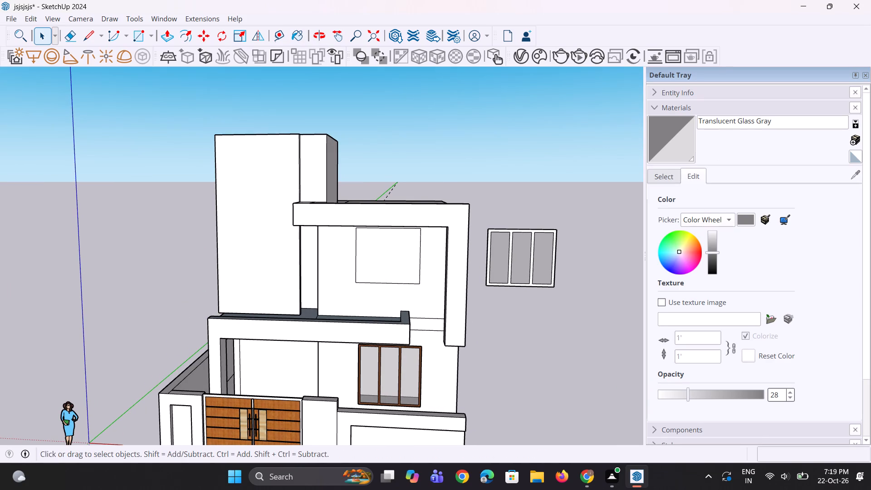
Paint the window frame's front face with Wood Veneer 01 from the Wood materials.
click(755, 127)
click(666, 179)
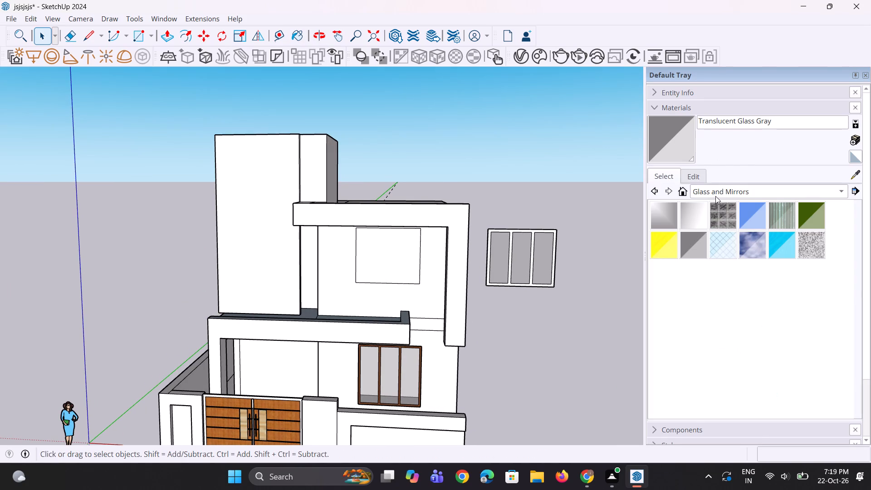
click(715, 196)
click(720, 290)
click(776, 240)
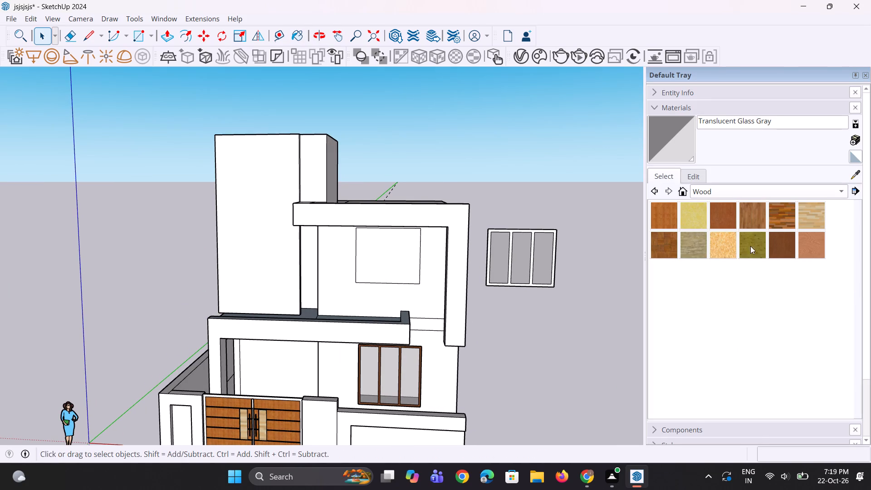
scroll(546, 276, up, 9)
click(526, 287)
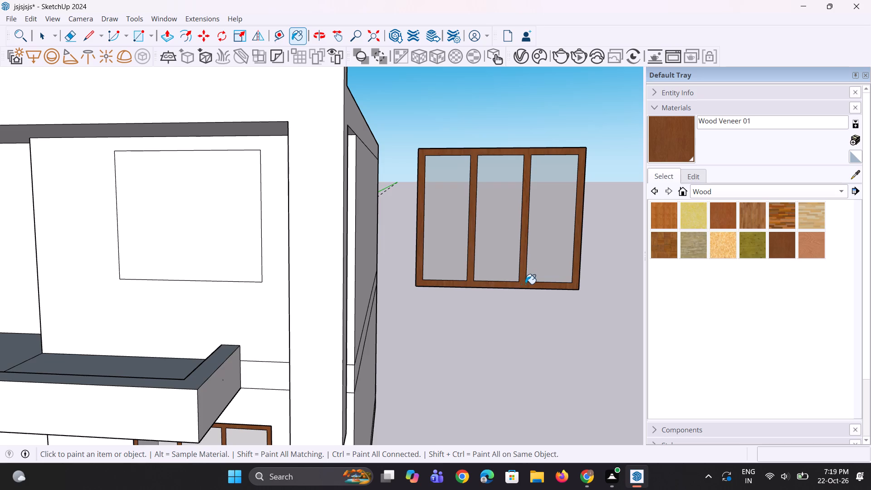
scroll(558, 331, down, 7)
middle_click(592, 372)
key(space)
key(space)
key(space)
Select the whole finished window panel beside the house and make it a group.
drag(476, 223, 510, 285)
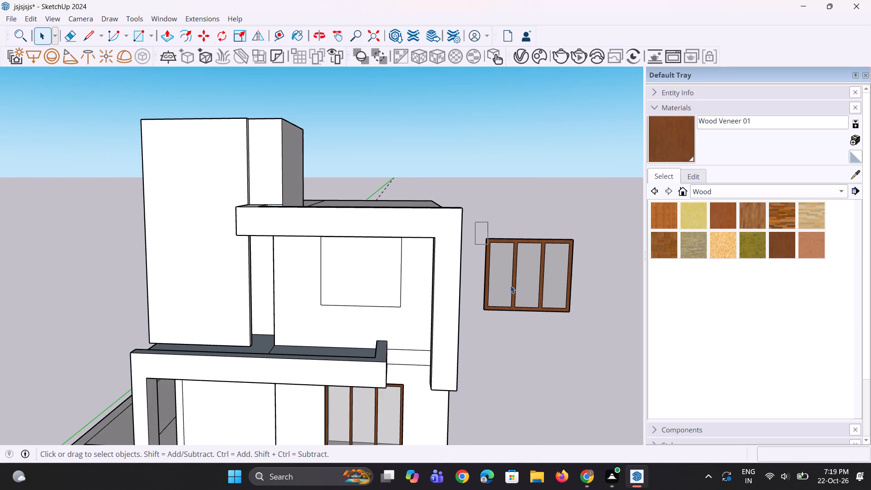
drag(510, 285, 601, 324)
right_click(553, 280)
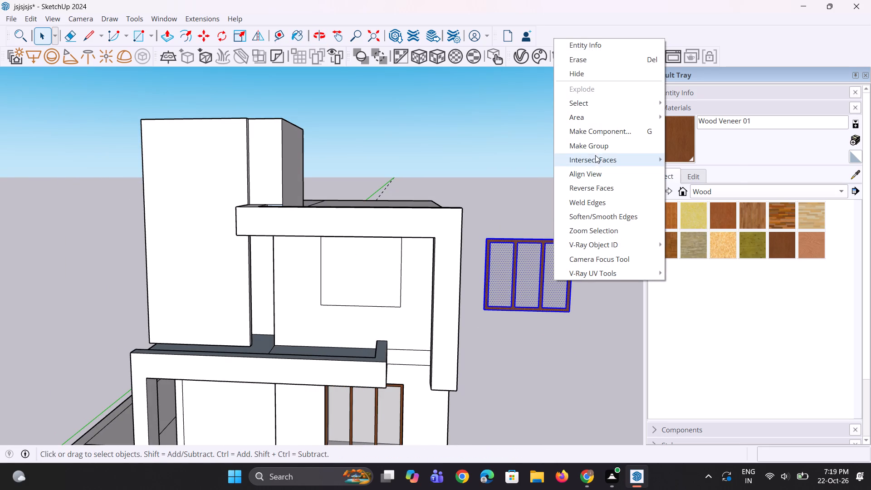
click(600, 148)
Push the upper-floor window rectangle into the wall to form a recessed opening.
middle_drag(540, 233, 487, 252)
key(p)
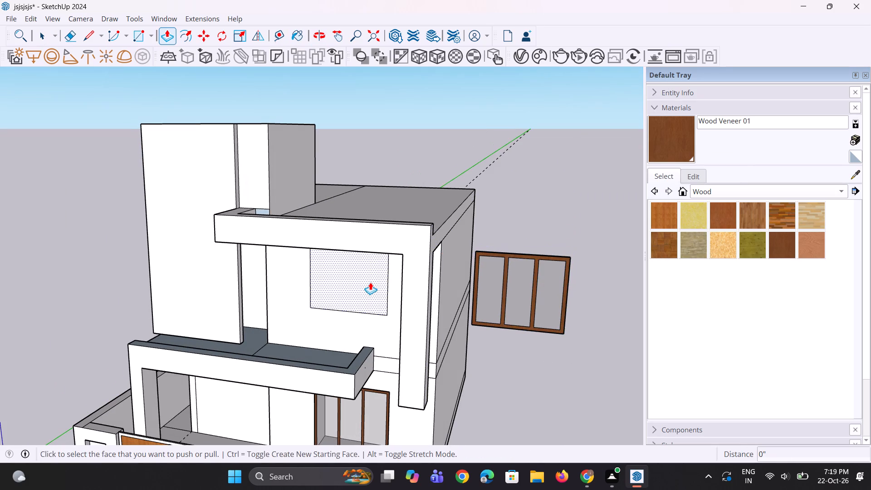
click(370, 282)
click(380, 271)
middle_drag(460, 331, 553, 283)
Move the window group about 16' by its lower outer corner into the upper-floor wall opening.
key(space)
click(564, 288)
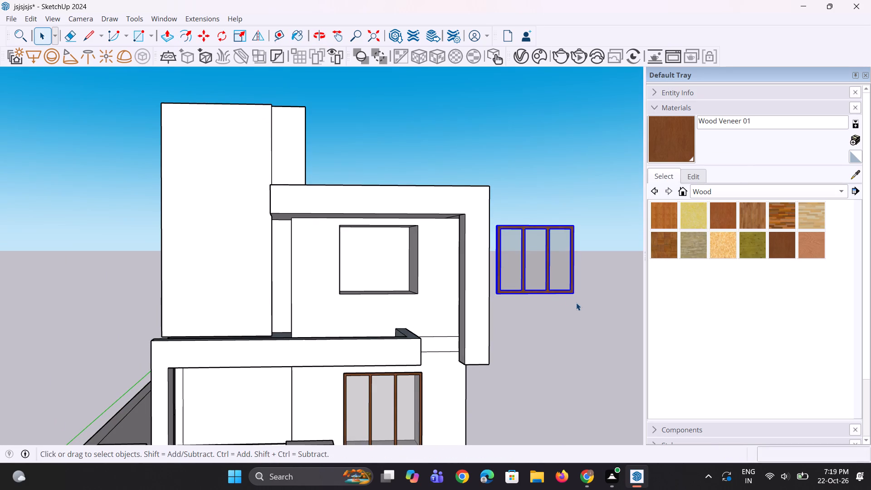
key(m)
click(578, 298)
scroll(423, 319, up, 3)
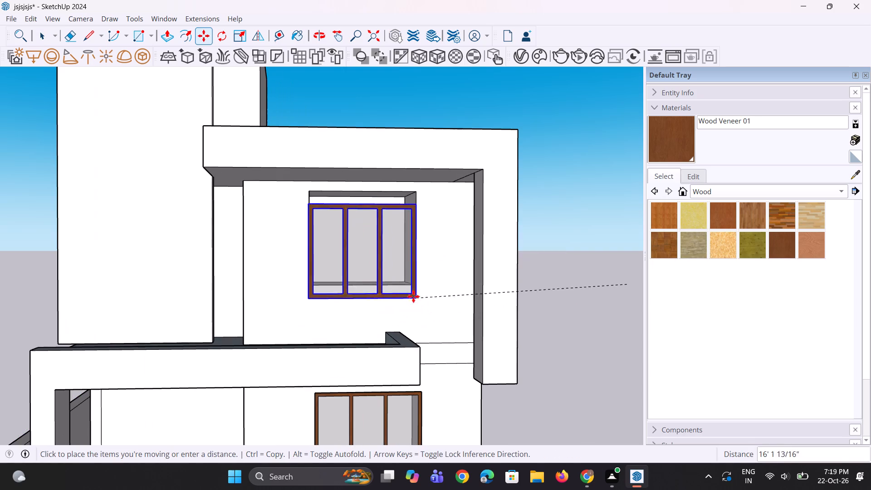
middle_drag(416, 284, 411, 323)
scroll(411, 296, up, 2)
click(416, 292)
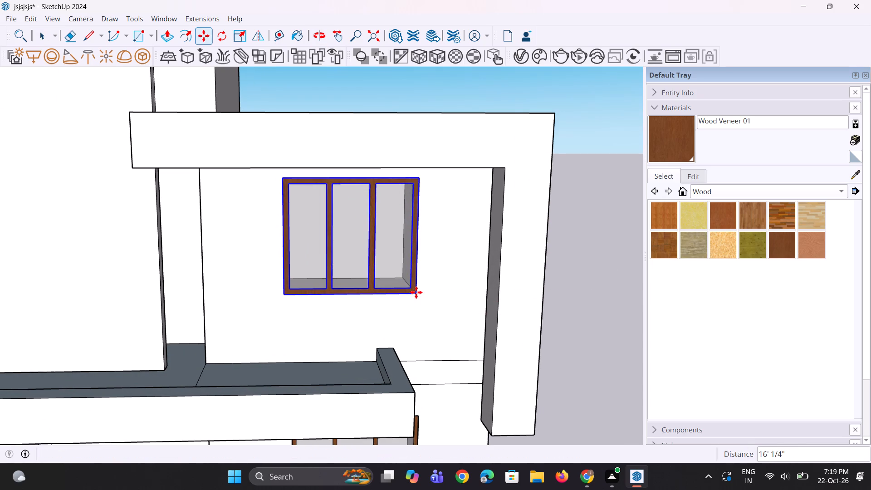
Shift the window group about 1/8" at its lower corner to align it with the upper-floor opening.
middle_drag(416, 292, 379, 304)
scroll(416, 294, up, 7)
click(392, 301)
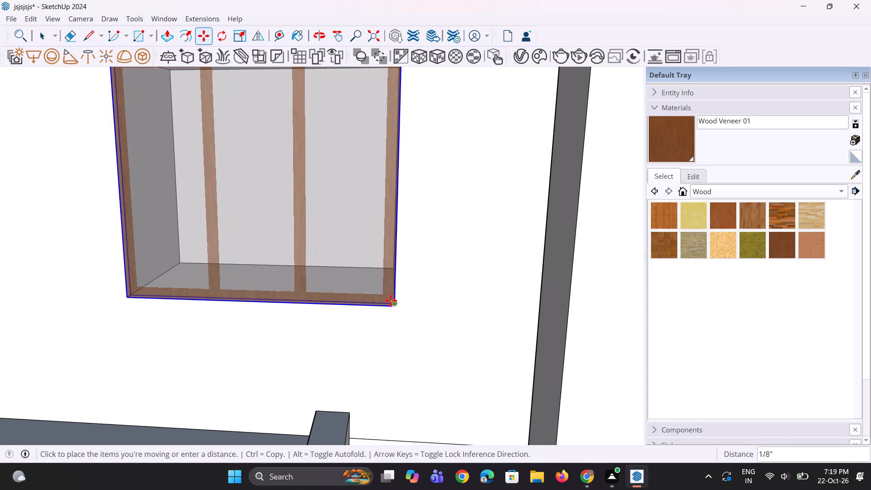
click(389, 300)
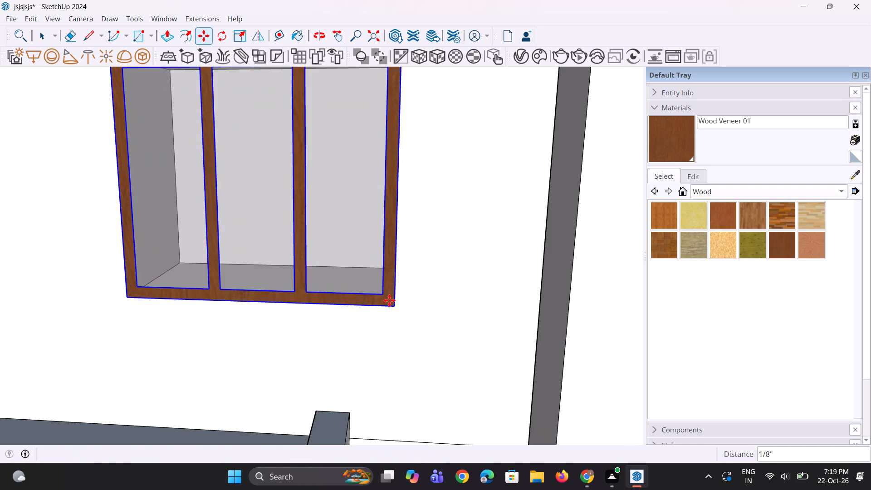
key(Escape)
scroll(375, 349, down, 4)
key(space)
key(space)
click(617, 329)
scroll(421, 266, down, 5)
middle_drag(419, 323, 430, 287)
scroll(419, 323, up, 1)
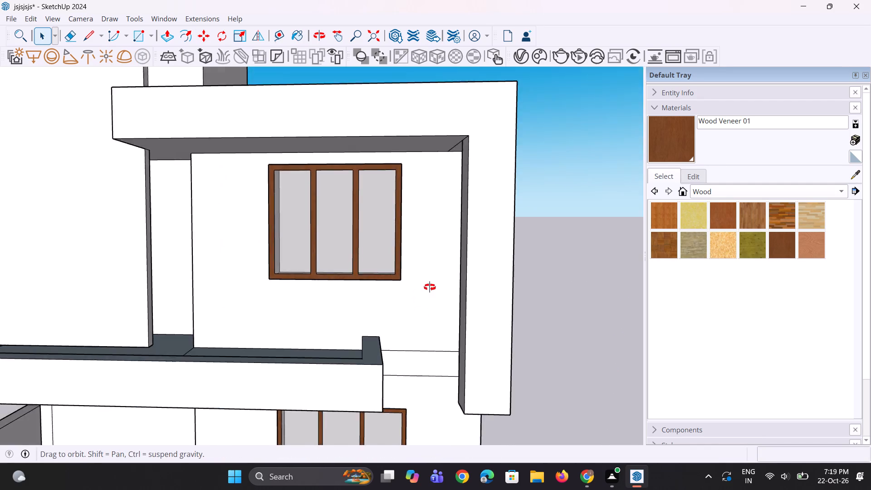
Examine the fitted upper-floor window and the balcony parapet from the front of the house.
middle_drag(430, 287, 419, 339)
scroll(410, 365, down, 5)
middle_drag(404, 367, 417, 355)
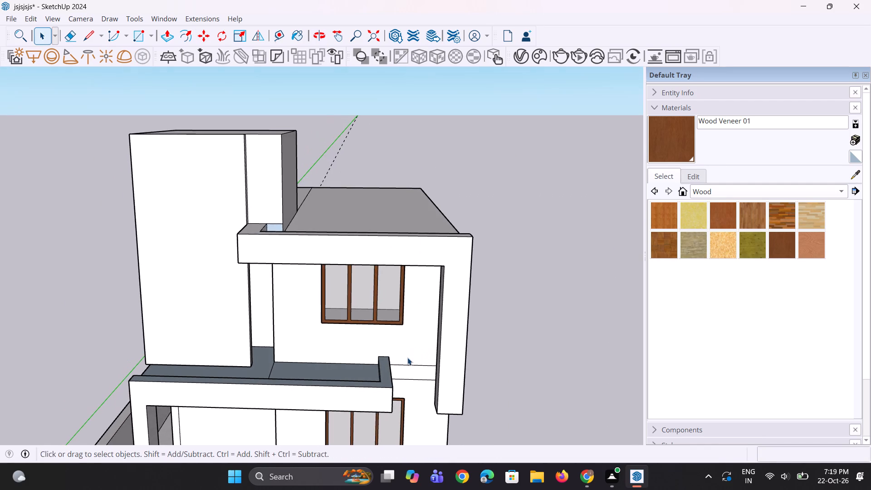
scroll(387, 361, up, 4)
middle_drag(365, 363, 379, 363)
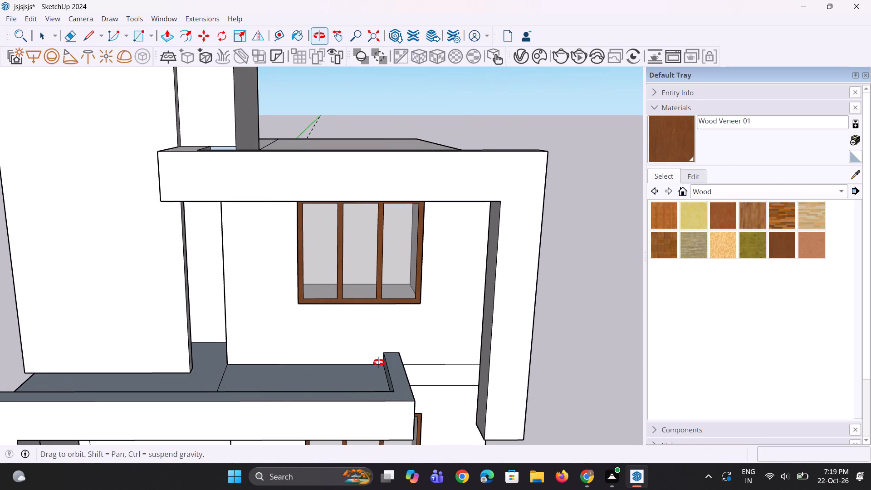
middle_drag(379, 363, 379, 361)
scroll(378, 360, down, 4)
middle_drag(319, 387, 313, 402)
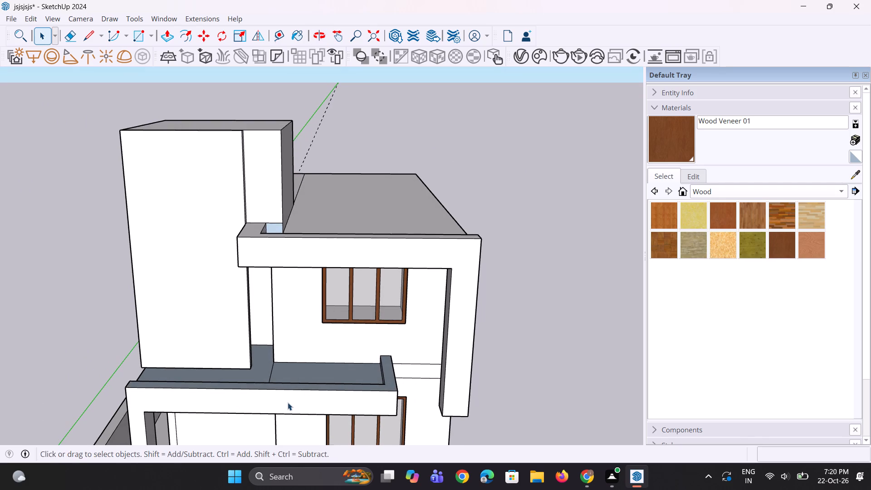
Copy the inner vertical edge at the open end of the front balcony parapet a short distance inward along its inner face.
scroll(68, 416, up, 2)
middle_drag(216, 406, 464, 388)
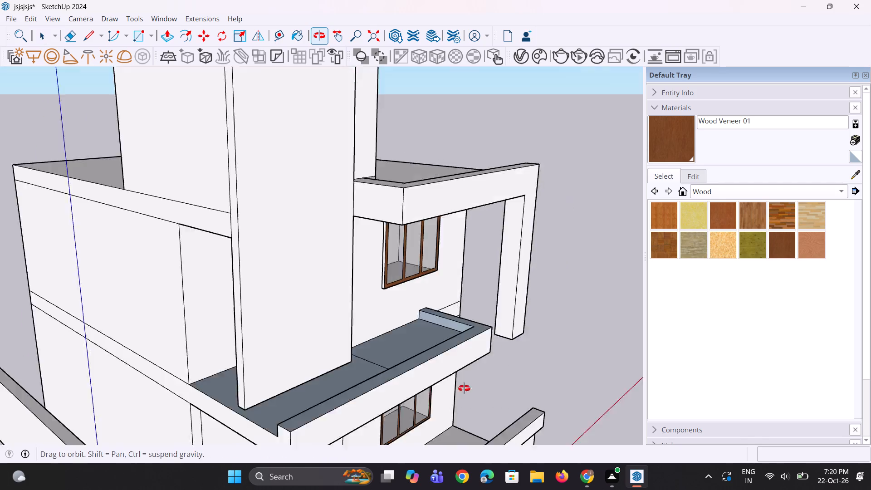
middle_drag(464, 388, 730, 328)
scroll(491, 361, up, 4)
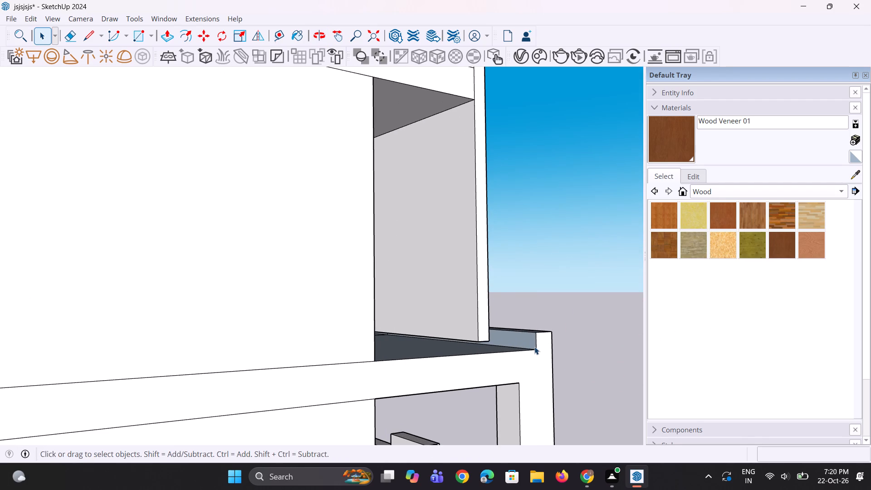
click(534, 347)
scroll(534, 347, up, 5)
click(538, 344)
scroll(530, 349, up, 2)
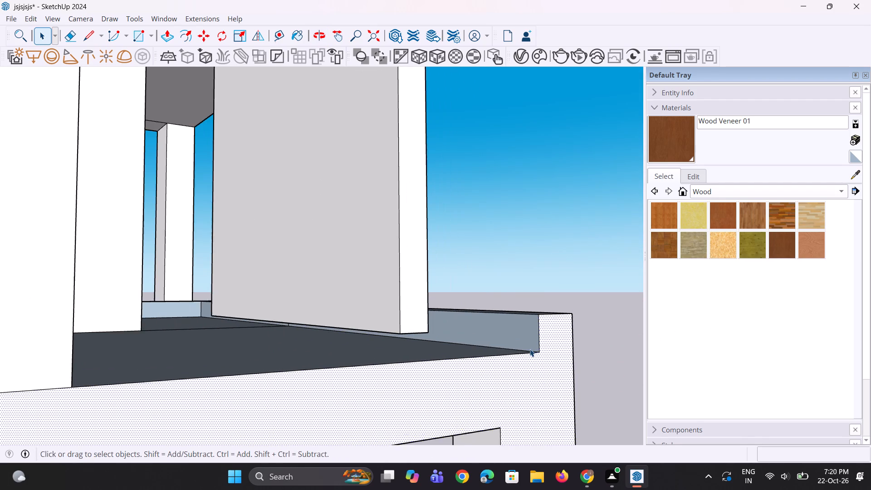
scroll(530, 349, up, 2)
click(538, 342)
scroll(540, 349, up, 2)
key(m)
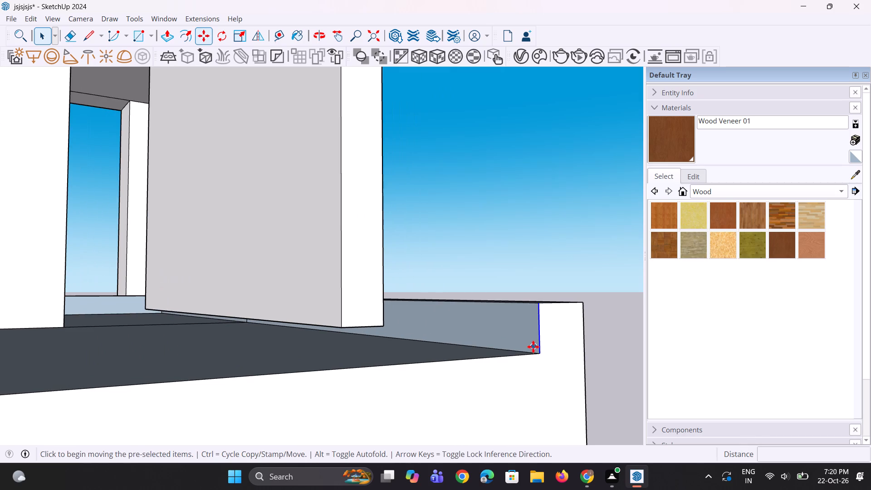
click(537, 355)
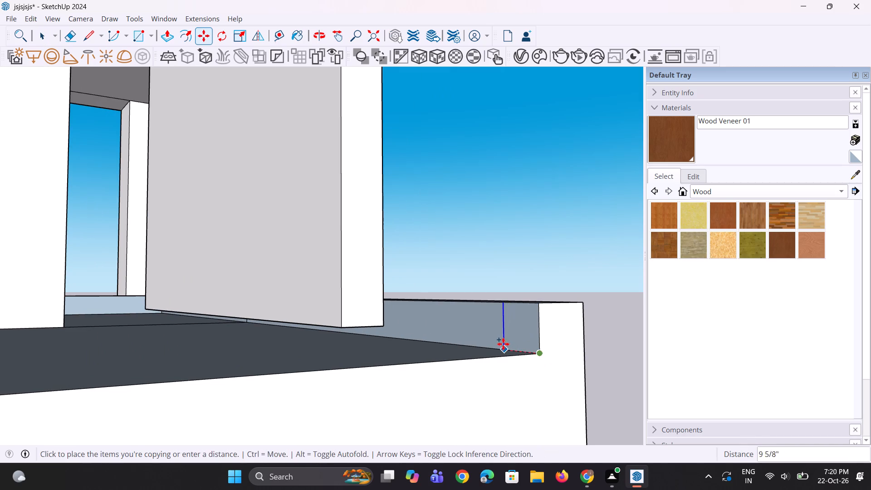
click(497, 342)
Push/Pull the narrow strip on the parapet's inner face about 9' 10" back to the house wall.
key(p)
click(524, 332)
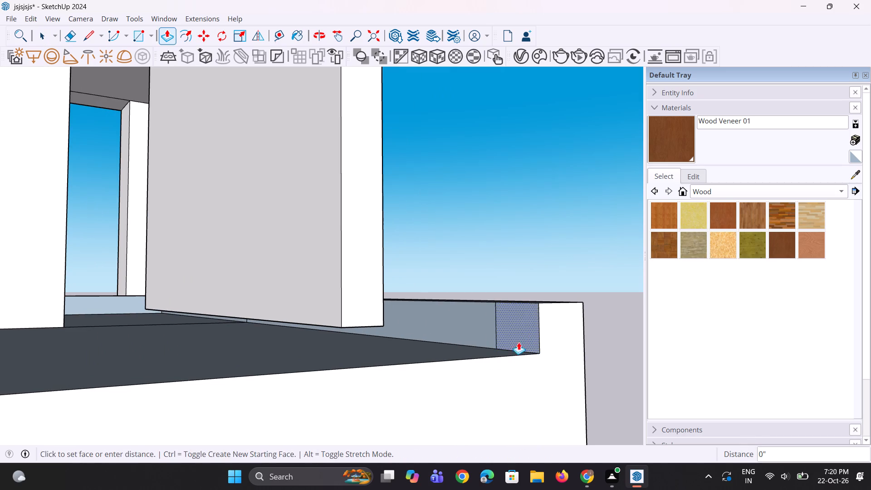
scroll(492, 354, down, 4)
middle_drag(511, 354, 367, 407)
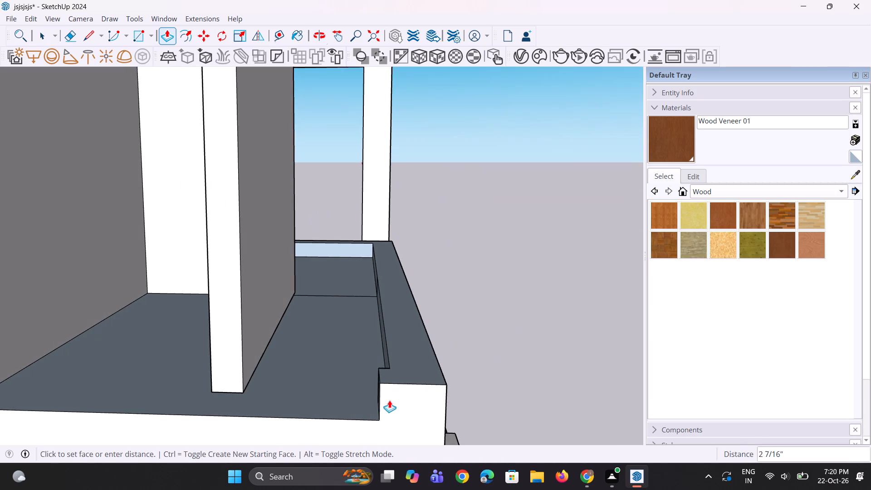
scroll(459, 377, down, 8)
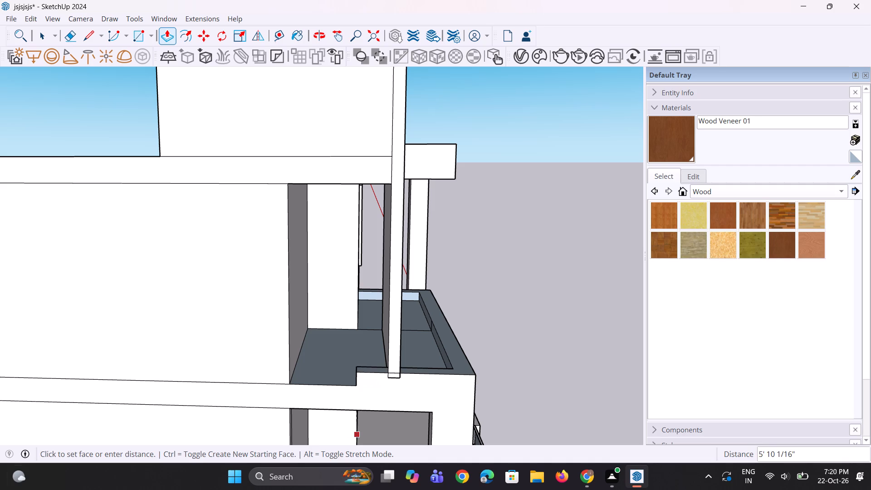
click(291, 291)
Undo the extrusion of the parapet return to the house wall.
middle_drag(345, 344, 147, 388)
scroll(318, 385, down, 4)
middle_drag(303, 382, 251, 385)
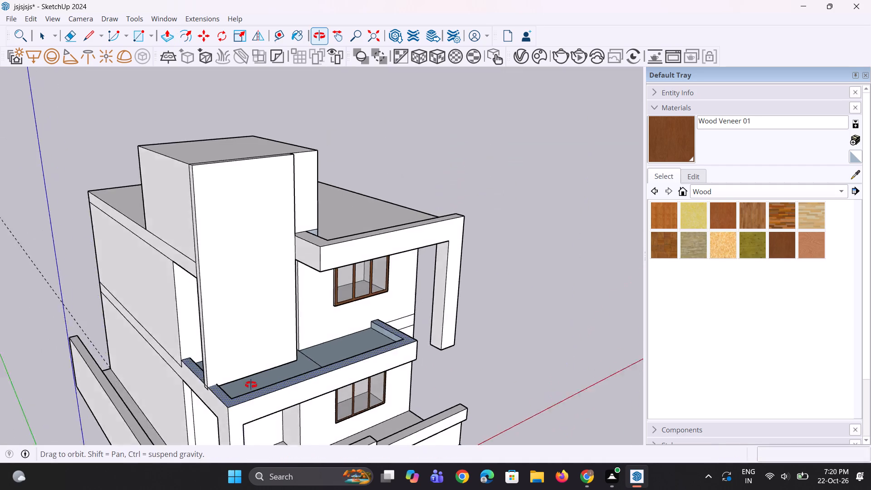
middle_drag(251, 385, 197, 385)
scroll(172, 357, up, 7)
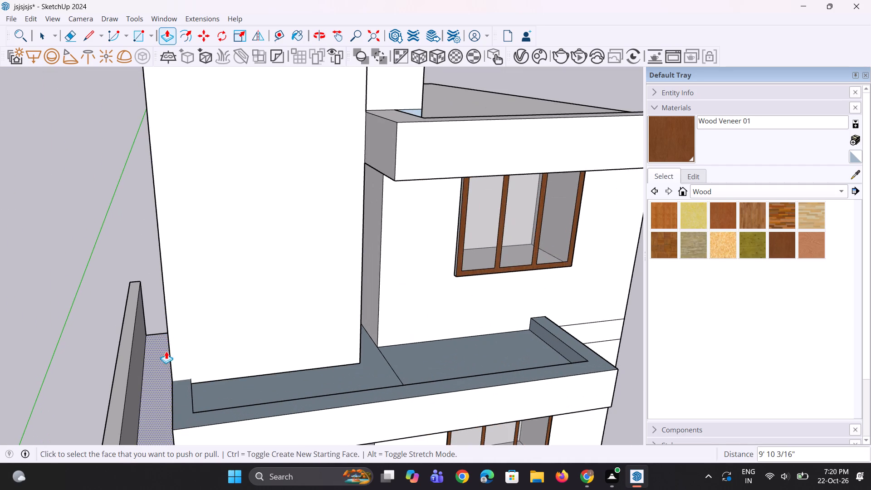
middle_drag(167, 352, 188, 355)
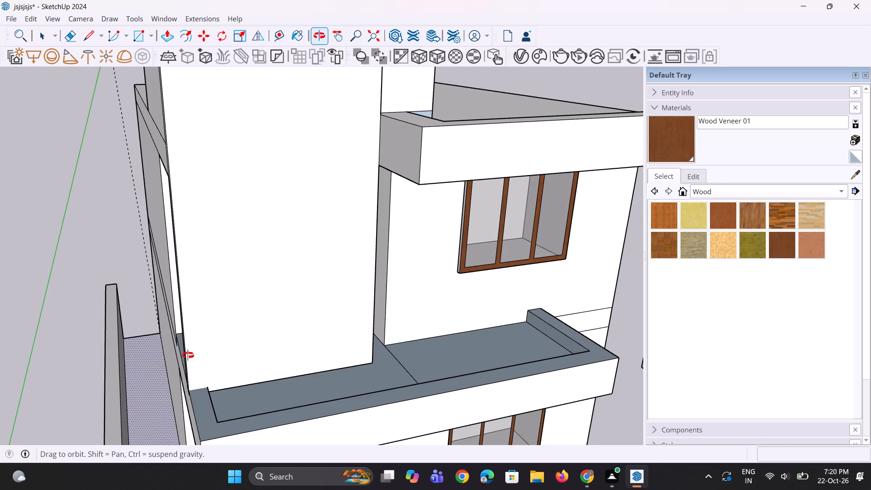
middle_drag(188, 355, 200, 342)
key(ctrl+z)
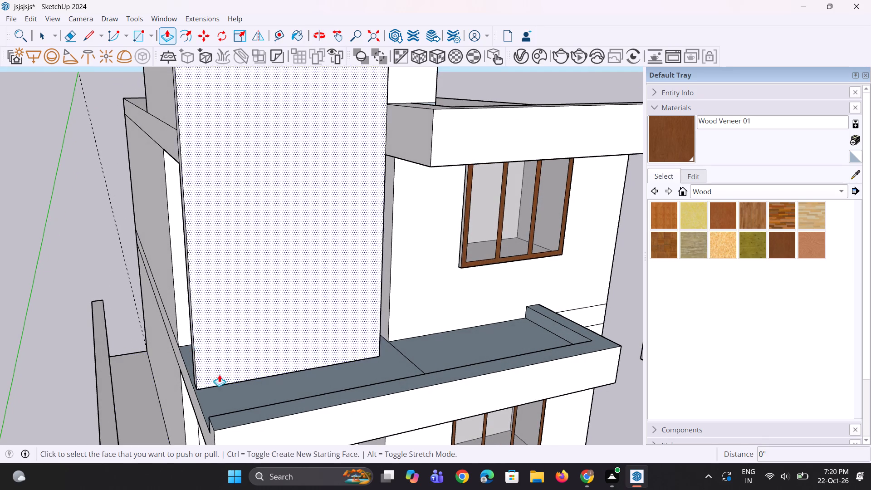
Push/Pull the narrow strip on the parapet's inner face 3' 3" to meet the tall wall slab.
middle_drag(202, 414, 521, 402)
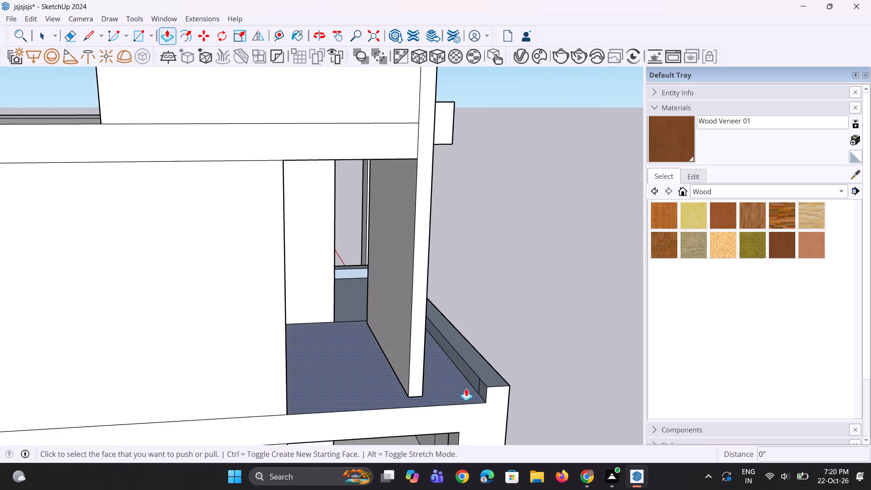
scroll(484, 385, up, 1)
click(480, 389)
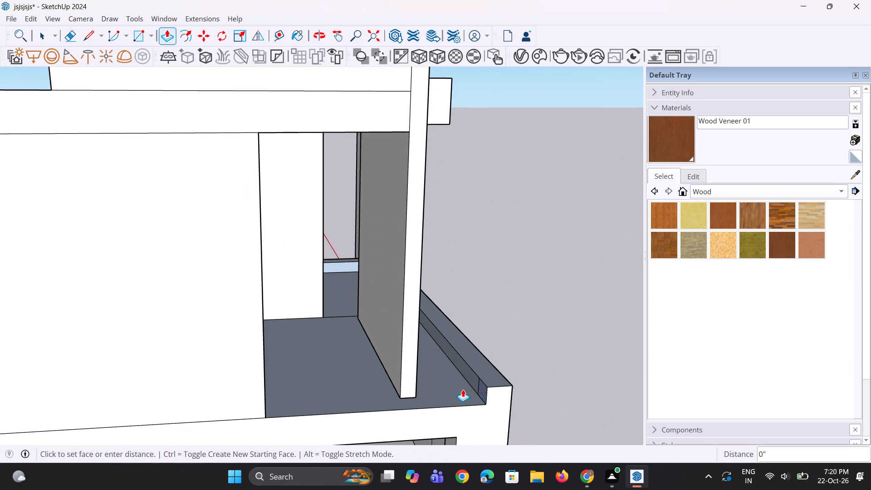
click(418, 362)
middle_drag(452, 393, 266, 406)
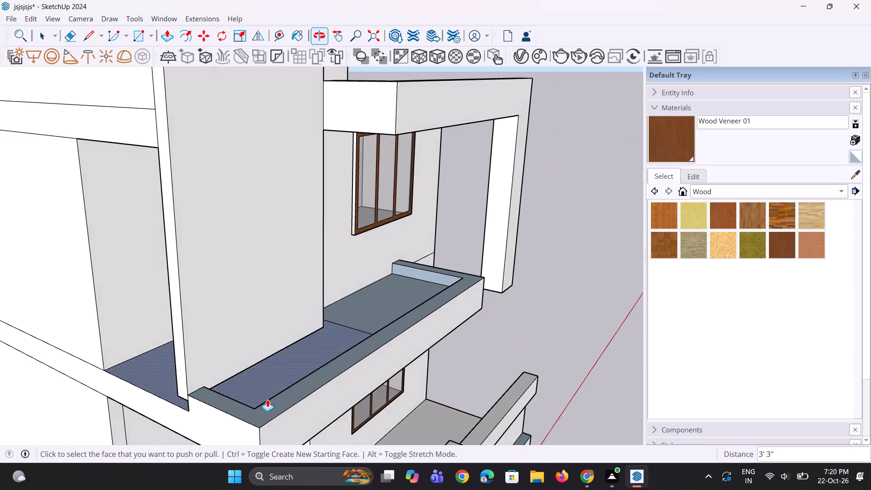
scroll(268, 399, down, 4)
middle_drag(299, 399, 75, 366)
scroll(409, 284, down, 5)
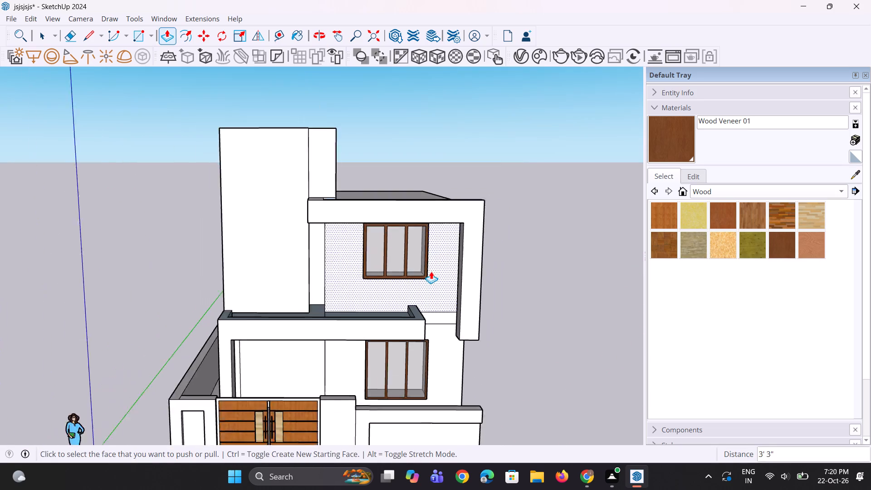
middle_drag(387, 272, 417, 282)
key(space)
key(space)
Draw a line about 4' 4" long from the tall slab's front face over the short parapet return.
scroll(246, 280, up, 7)
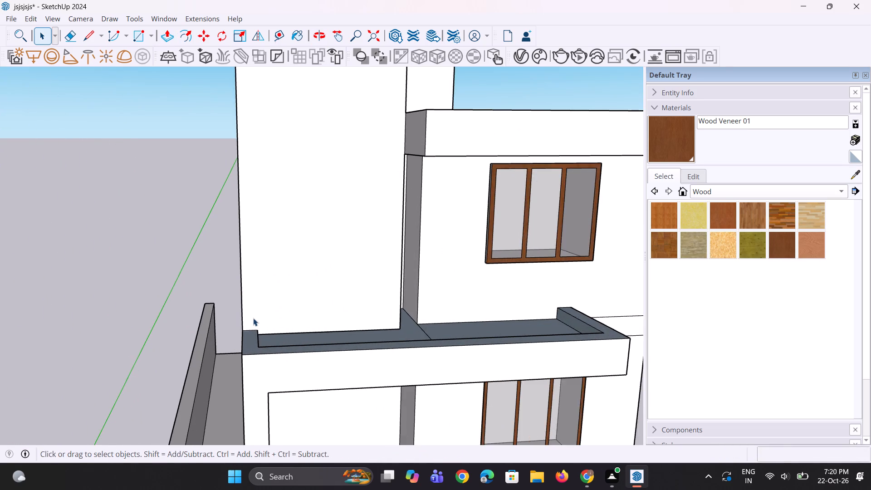
key(l)
scroll(258, 334, up, 9)
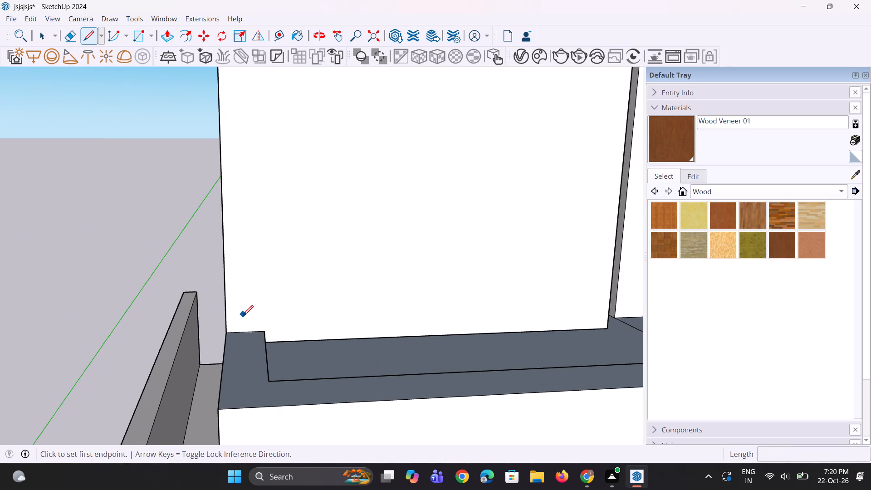
click(243, 315)
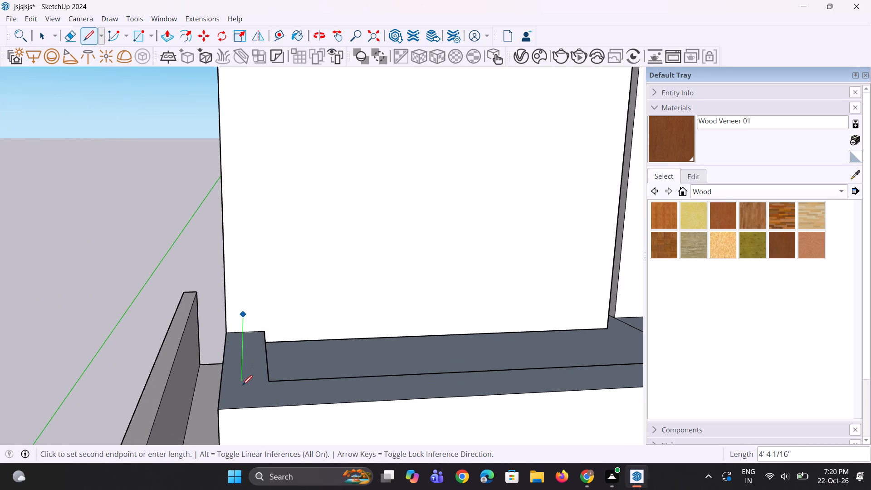
click(240, 390)
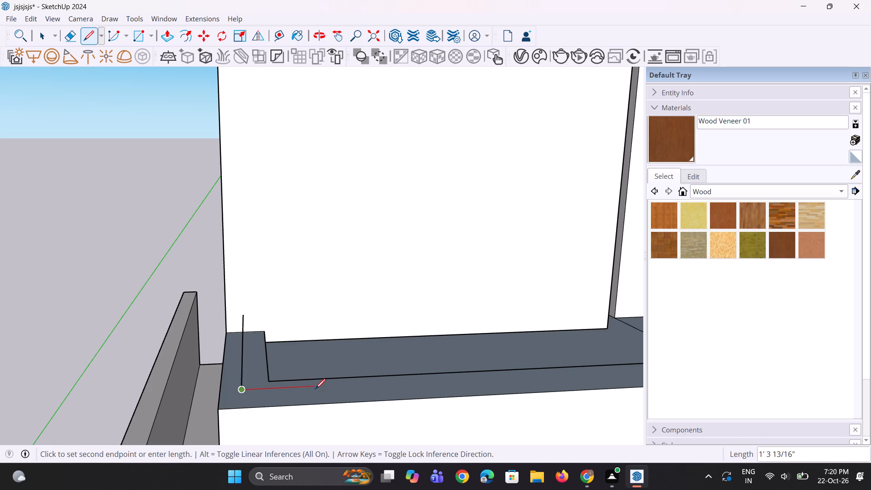
Continue the line about 22' 4" along the front parapet and about 7' 3" back over the far return.
scroll(315, 389, down, 8)
scroll(421, 387, down, 4)
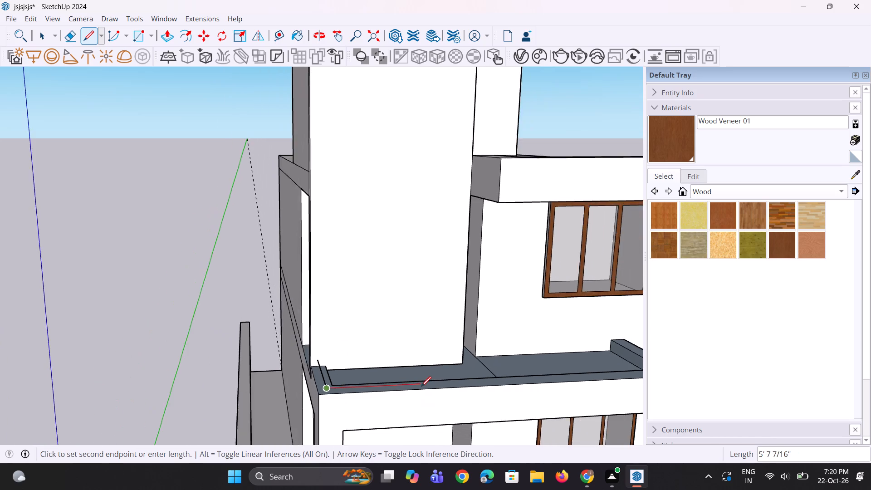
scroll(421, 387, down, 8)
scroll(563, 382, up, 8)
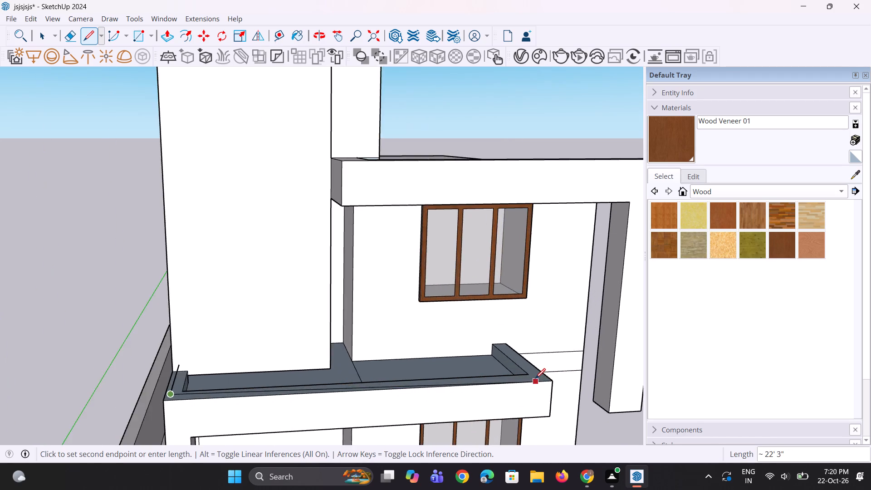
scroll(535, 378, up, 9)
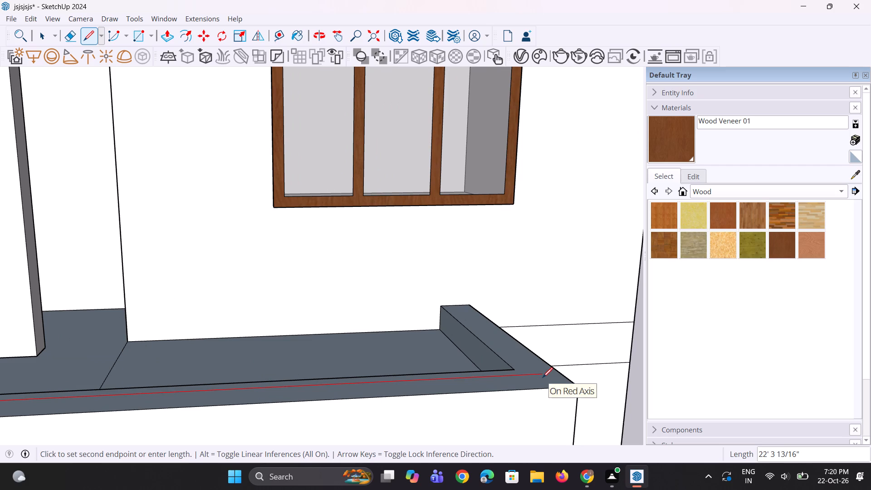
click(543, 377)
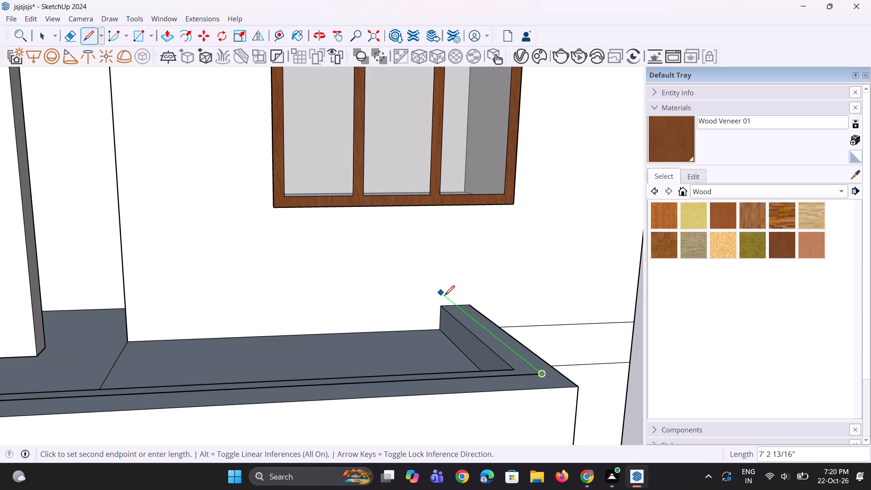
click(445, 295)
middle_drag(500, 356, 367, 298)
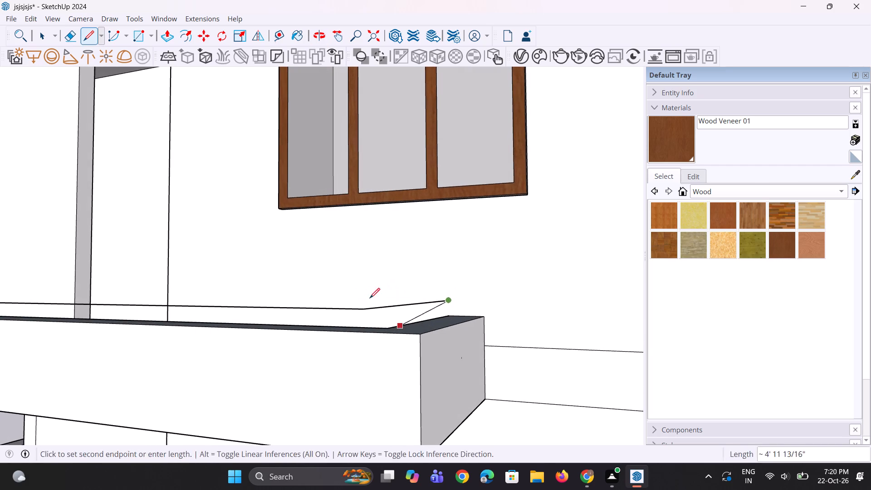
key(space)
key(space)
Move the long front line of the parapet path about 10" inward, toward the balcony.
scroll(430, 345, down, 5)
middle_drag(329, 353, 620, 447)
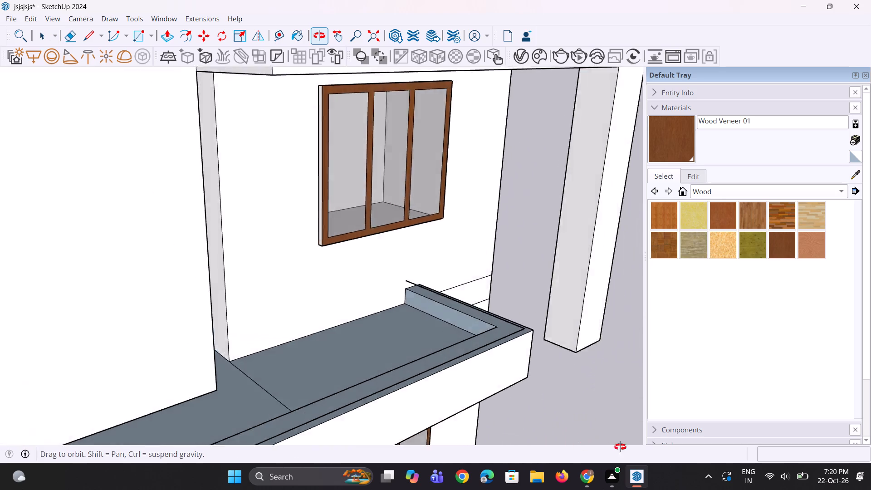
middle_drag(620, 447, 644, 388)
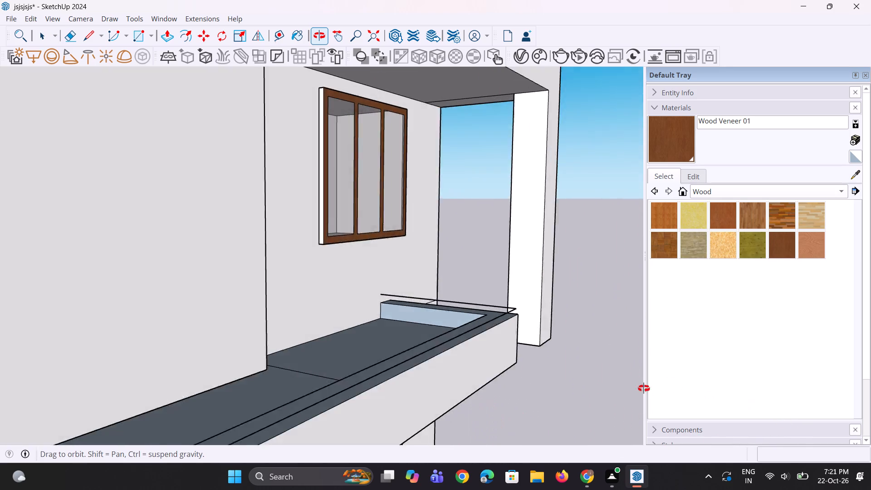
middle_drag(644, 388, 584, 376)
scroll(511, 335, down, 5)
middle_drag(475, 355, 573, 427)
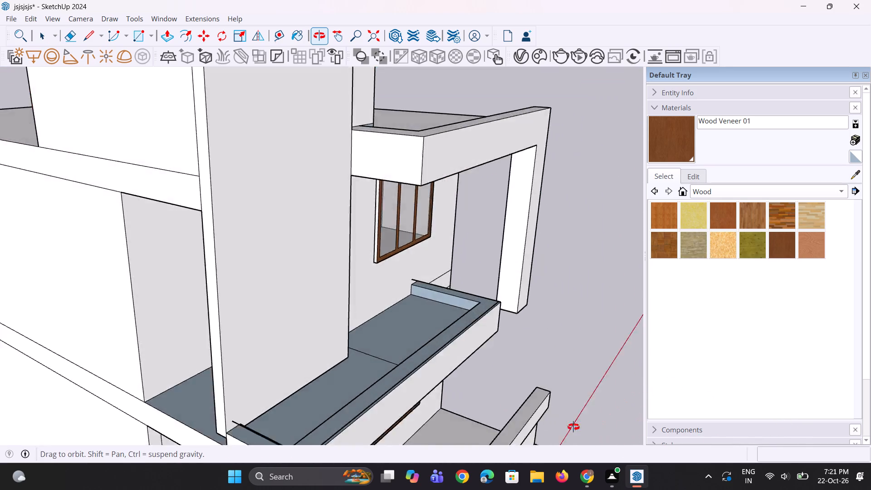
middle_drag(573, 427, 721, 424)
scroll(533, 425, up, 5)
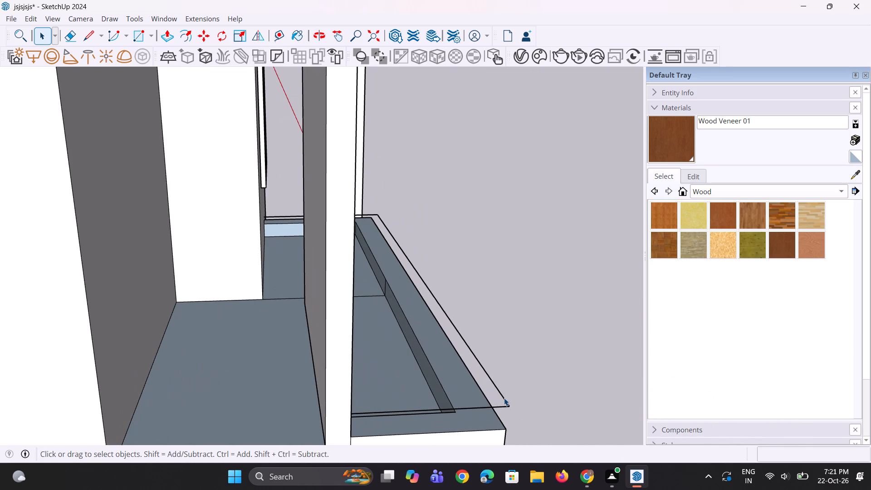
click(504, 398)
scroll(507, 410, up, 3)
key(m)
click(515, 404)
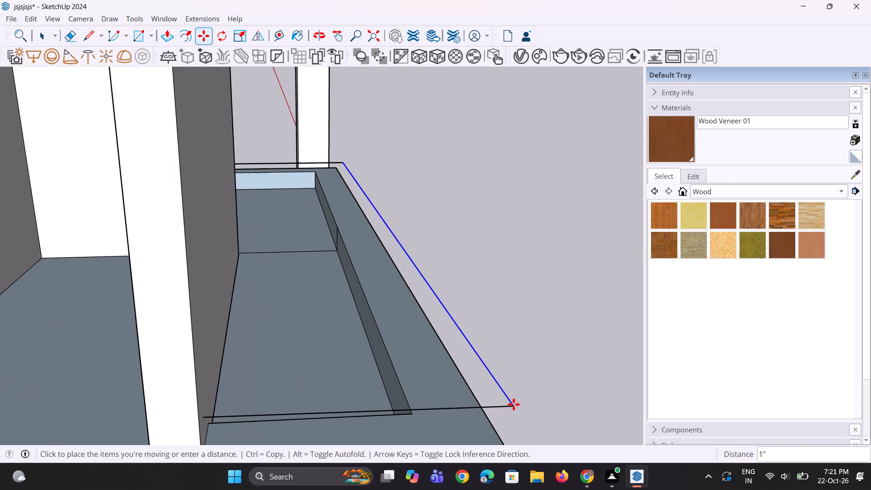
click(451, 406)
middle_drag(459, 407, 294, 400)
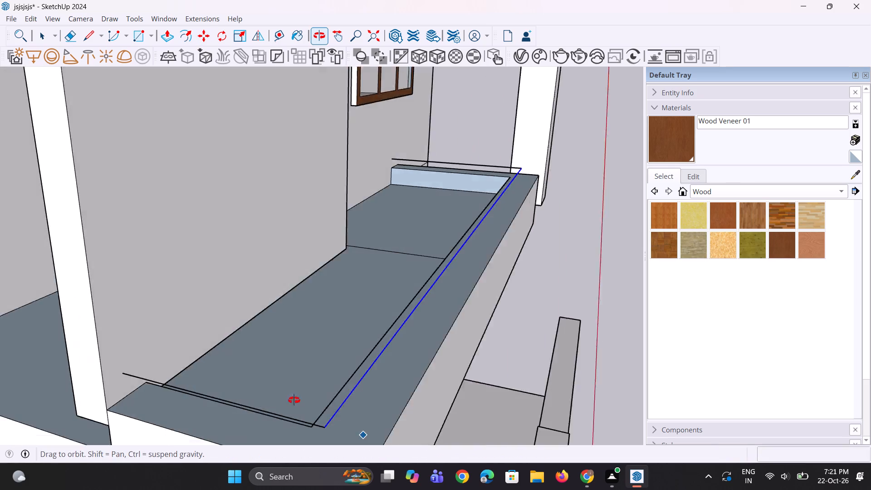
middle_drag(294, 400, 268, 387)
scroll(251, 369, down, 4)
middle_drag(254, 391, 109, 407)
scroll(143, 382, up, 4)
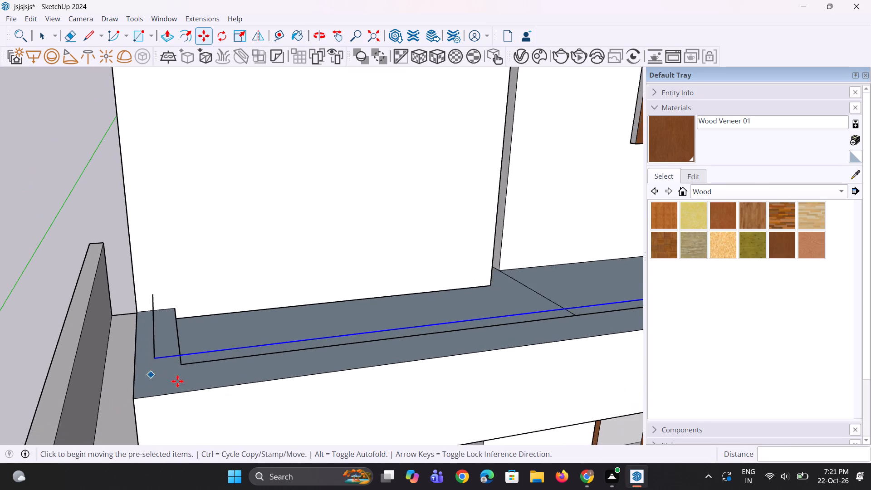
Move the path's return line over the parapet's far return outward, away from the balcony, stretching the long front line with it.
scroll(177, 381, up, 2)
middle_drag(161, 377, 150, 312)
scroll(137, 377, up, 1)
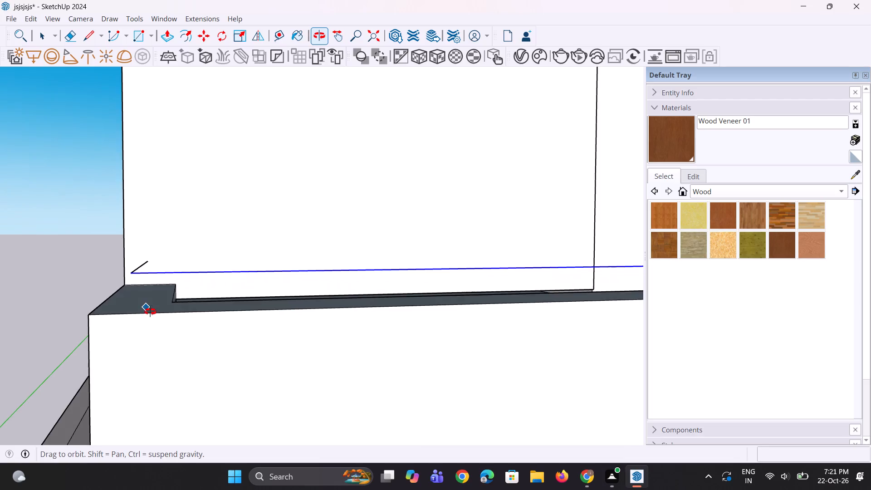
middle_drag(150, 312, 147, 364)
scroll(147, 365, down, 20)
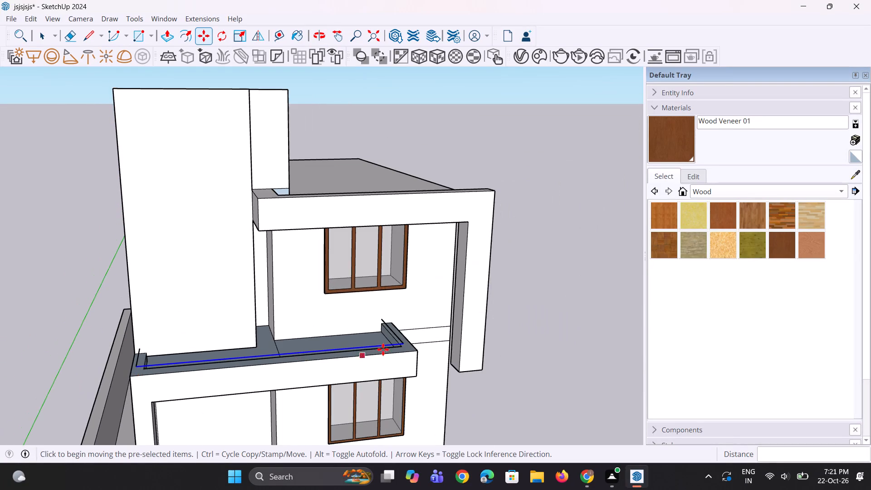
middle_drag(383, 349, 346, 357)
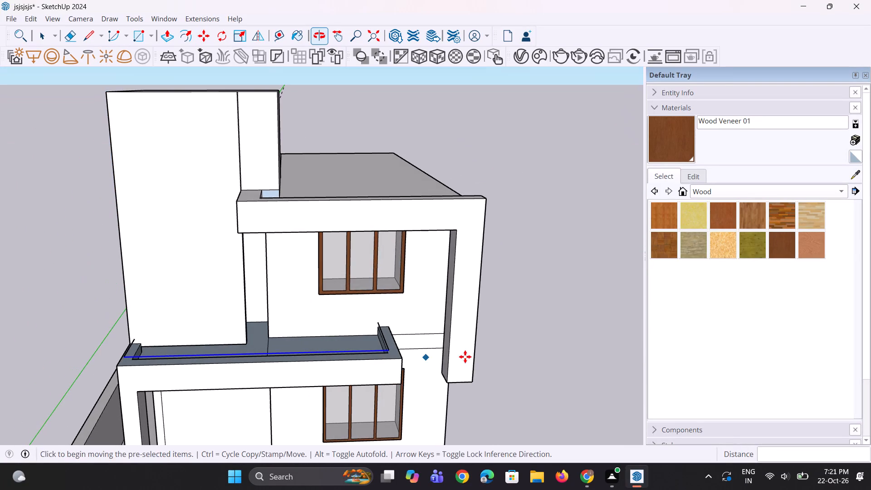
scroll(406, 342, up, 2)
key(space)
key(space)
scroll(382, 322, up, 5)
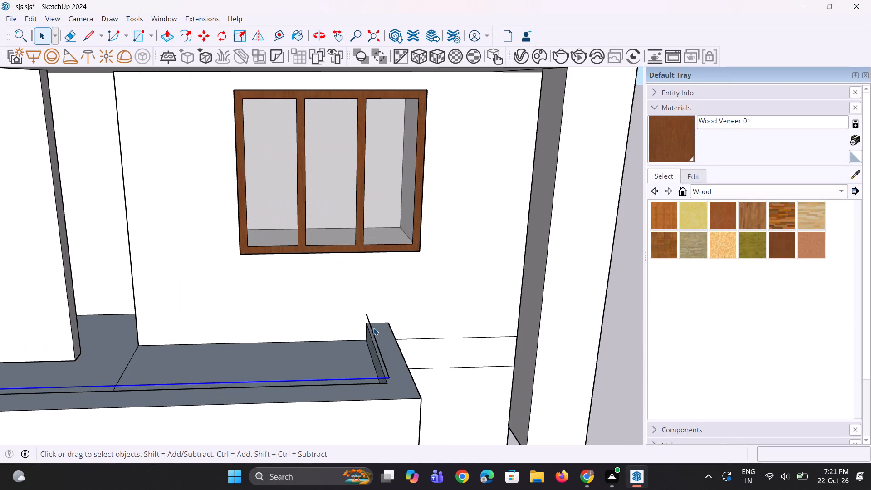
click(371, 329)
scroll(374, 318, up, 5)
key(m)
scroll(374, 316, up, 1)
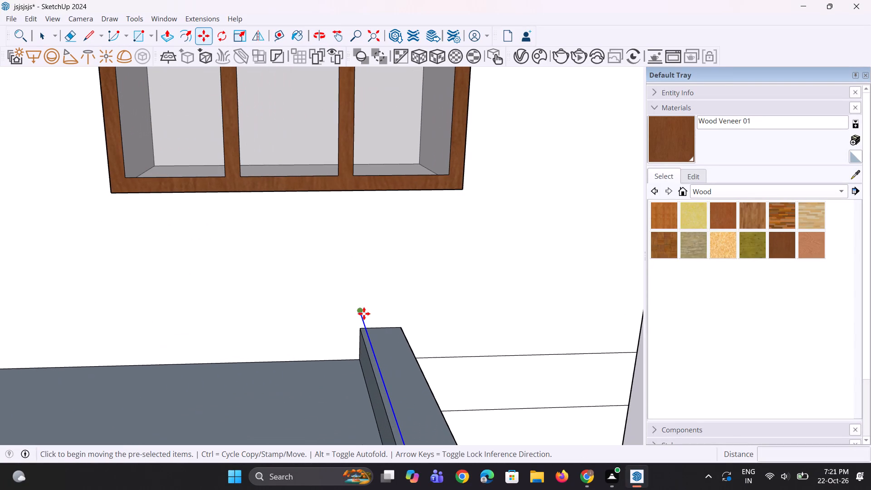
click(362, 314)
click(382, 310)
middle_drag(382, 334, 382, 335)
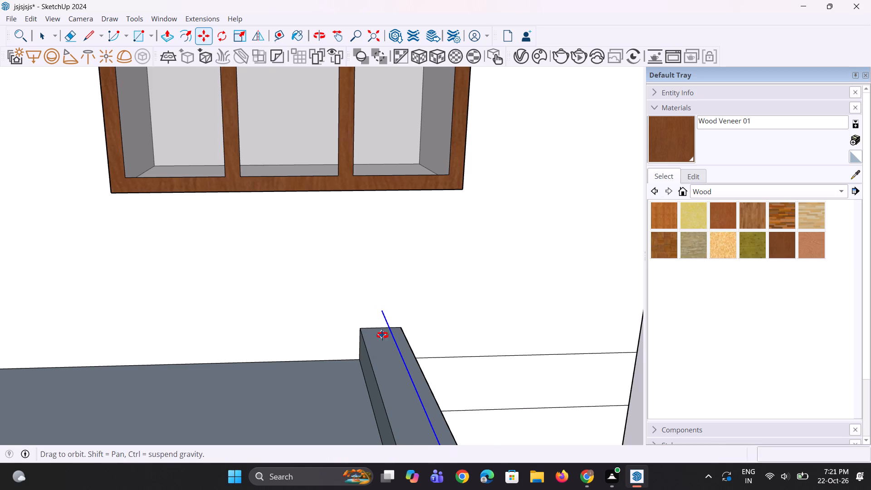
middle_drag(382, 335, 401, 331)
scroll(413, 329, down, 10)
middle_drag(416, 351, 576, 365)
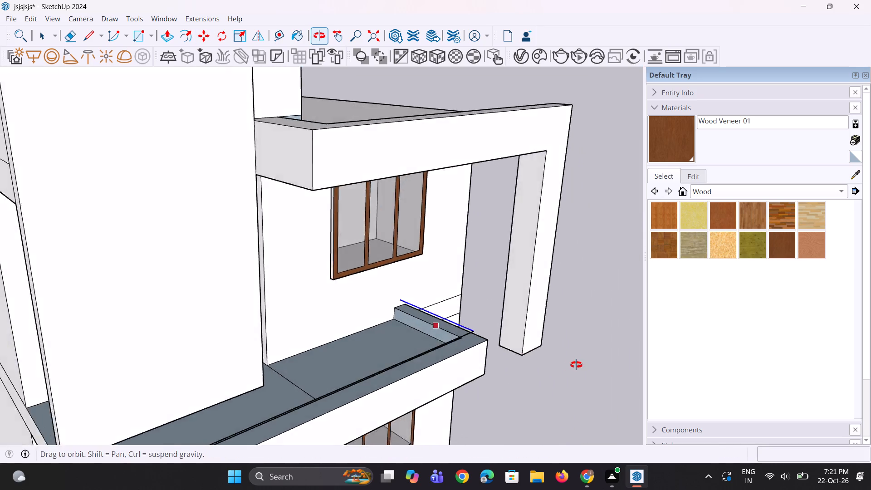
middle_drag(576, 365, 595, 330)
key(space)
key(space)
click(585, 363)
Copy the whole three-segment parapet path upward about 4 3/16" and multiply it into an array of 4 copies.
middle_drag(419, 386, 338, 367)
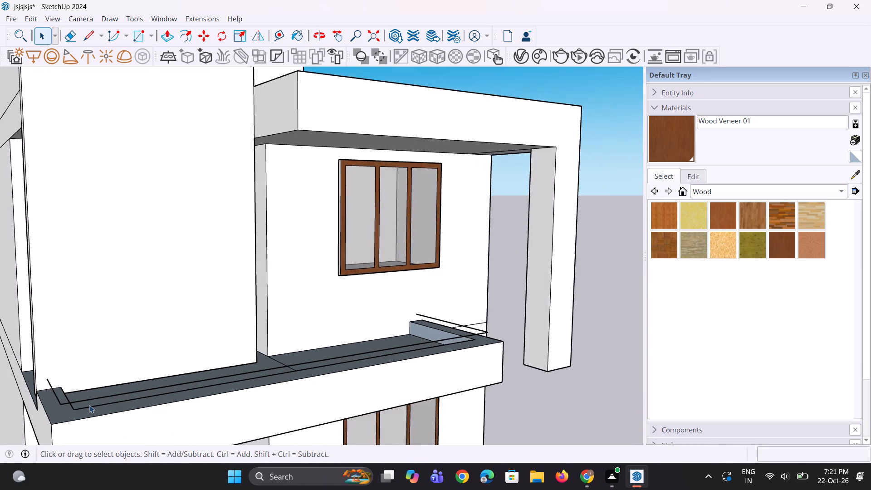
scroll(88, 406, up, 1)
click(70, 403)
scroll(53, 399, up, 3)
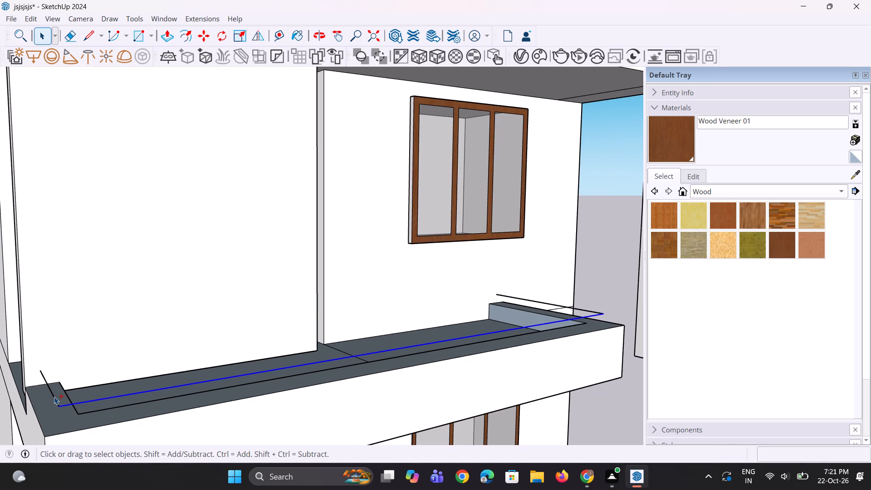
ctrl+click(53, 397)
scroll(314, 383, down, 1)
scroll(538, 299, up, 2)
ctrl+click(536, 309)
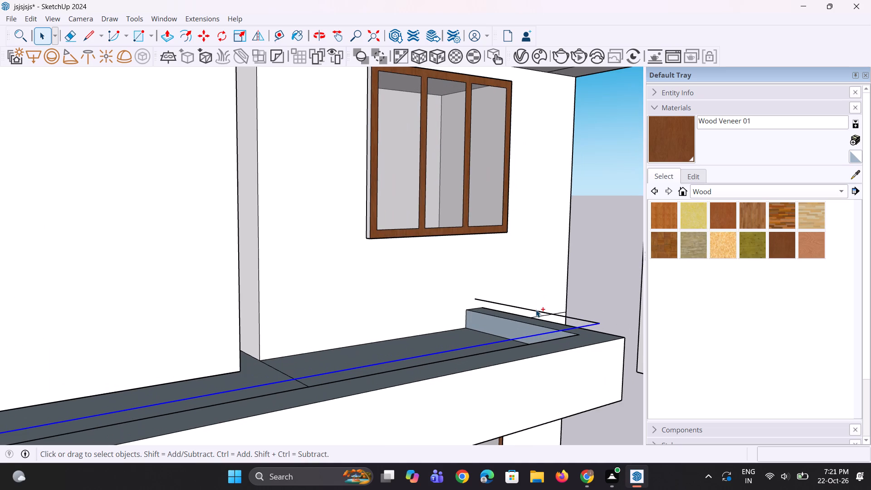
scroll(586, 324, down, 5)
key(m)
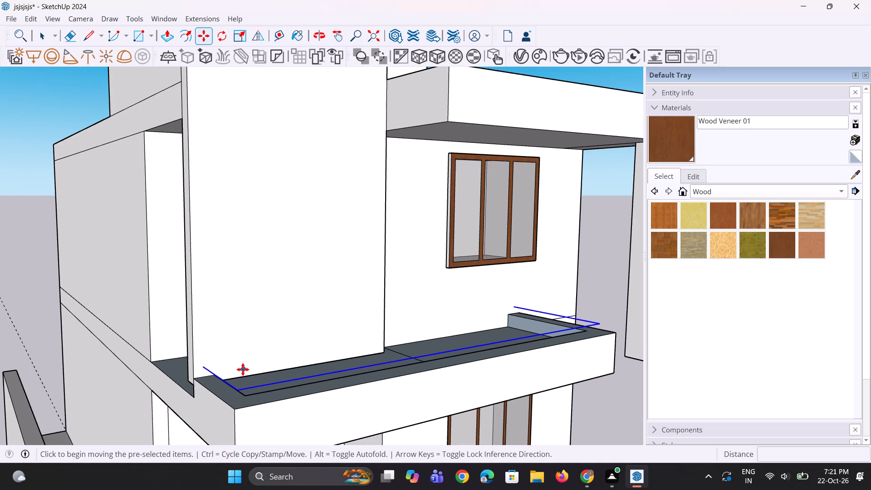
scroll(266, 376, up, 1)
scroll(154, 371, up, 1)
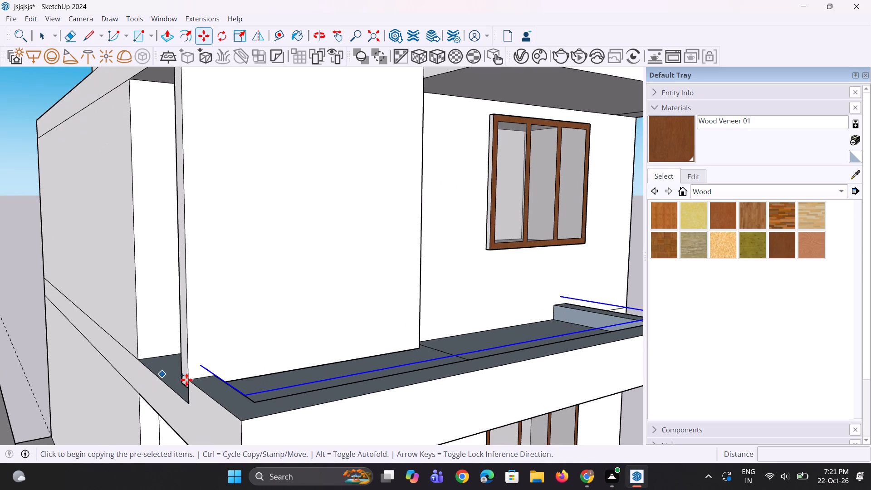
scroll(186, 376, up, 8)
click(210, 360)
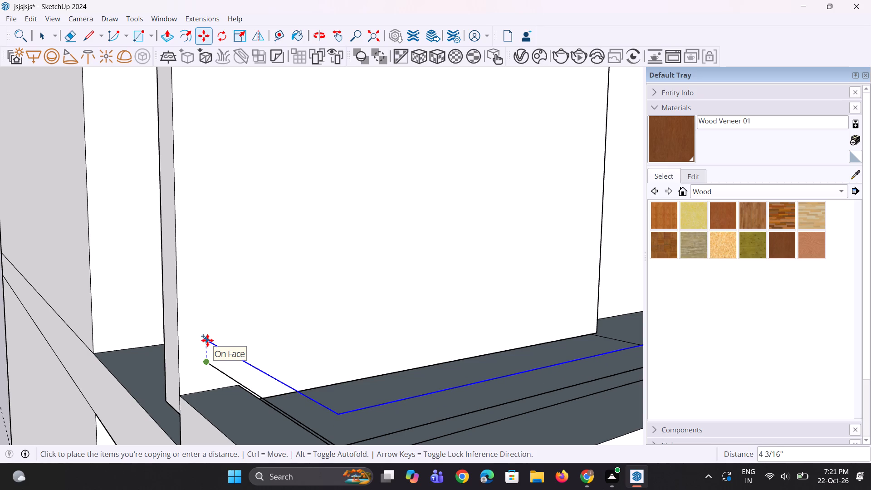
click(207, 340)
key(asterisk)
key(4)
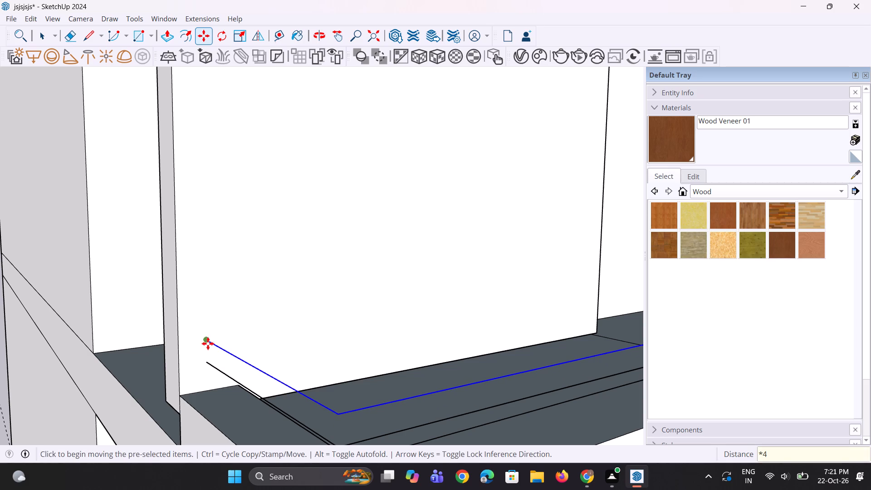
key(Return)
scroll(201, 383, down, 13)
middle_drag(323, 360, 297, 349)
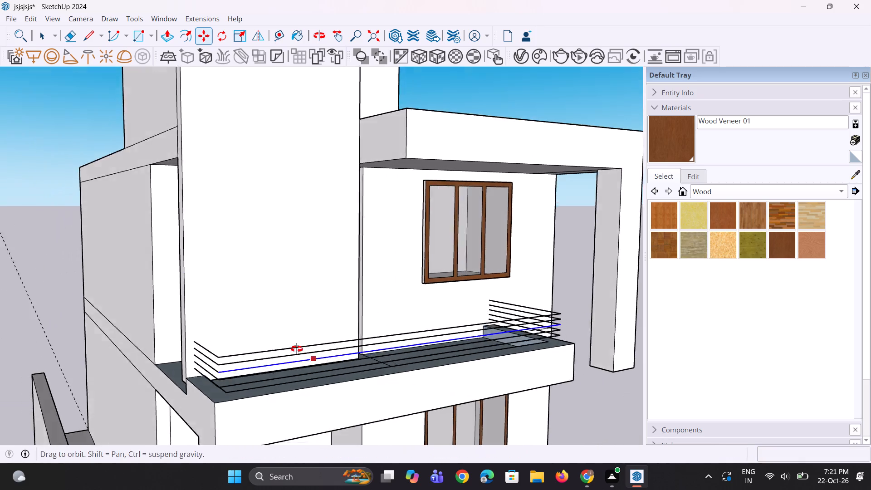
middle_drag(297, 349, 264, 336)
key(space)
key(space)
Draw a small rectangle on the tall slab's front face around the end of the lowest path line.
scroll(142, 343, up, 10)
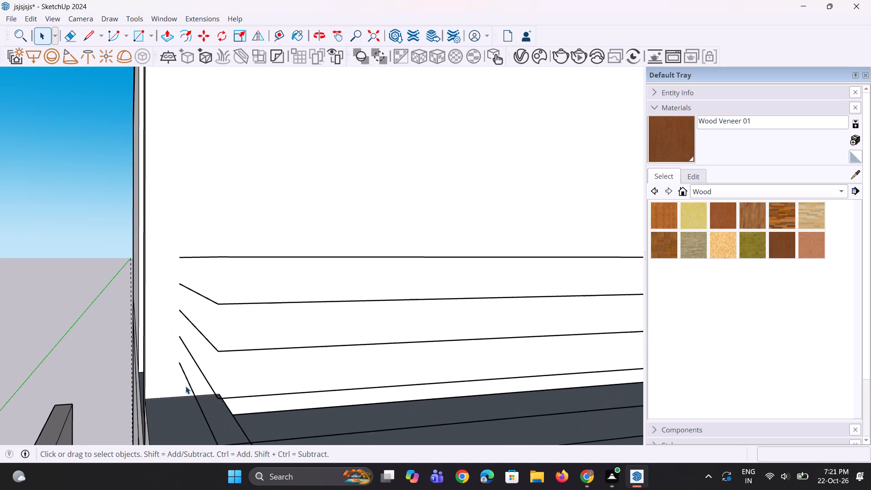
scroll(186, 386, up, 3)
key(r)
scroll(182, 379, up, 9)
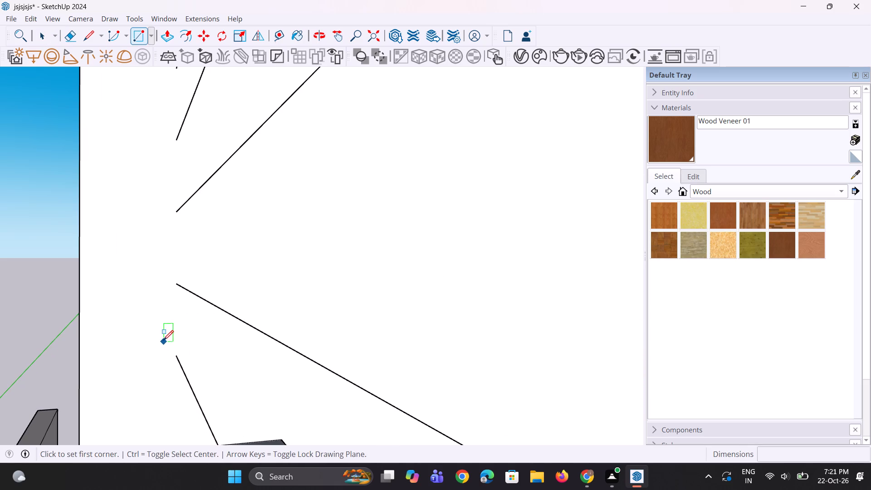
click(163, 340)
click(210, 372)
middle_drag(194, 382, 185, 372)
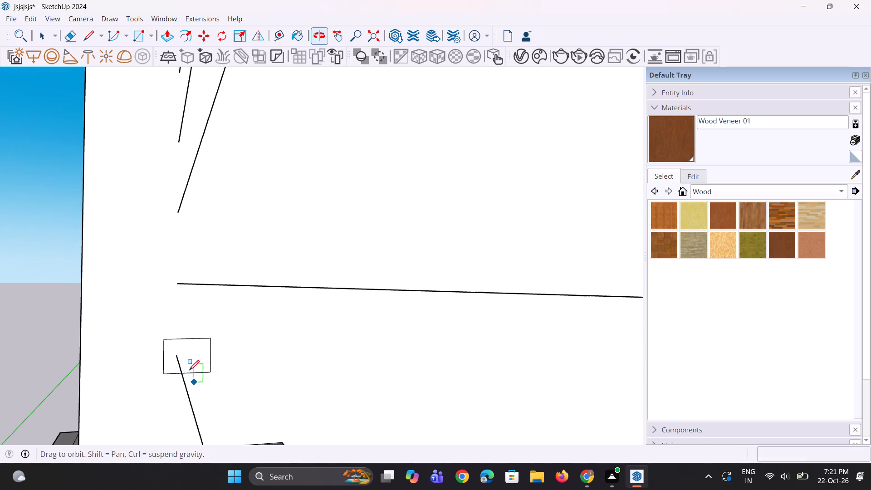
key(space)
key(space)
Move the small rectangle's right vertical edge about 1" inward to narrow the profile.
click(210, 360)
scroll(210, 372, up, 2)
key(m)
scroll(191, 379, up, 2)
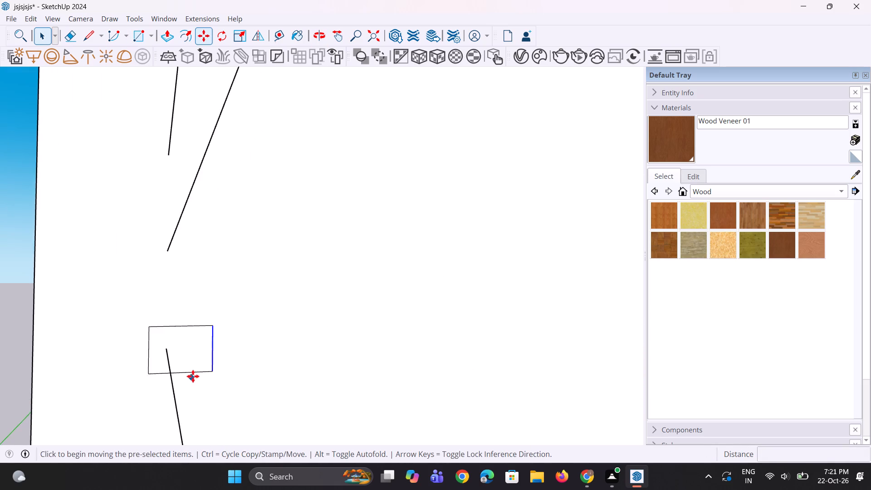
click(210, 370)
click(186, 368)
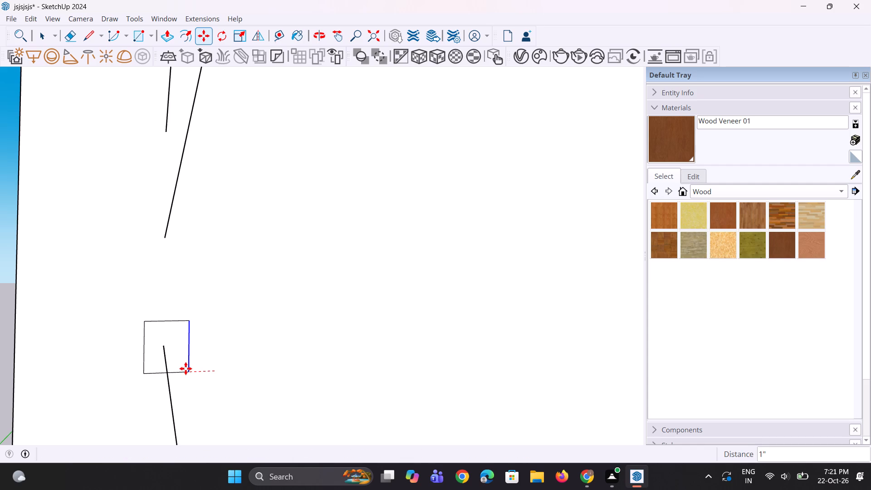
key(space)
key(space)
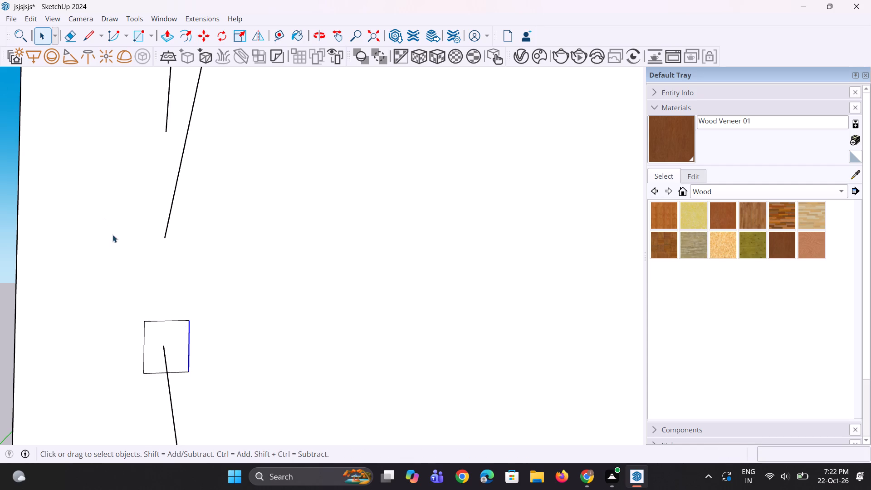
Move the small rectangle's top edge down about 1/2" to shorten the profile.
scroll(120, 250, up, 2)
scroll(178, 327, up, 1)
click(182, 334)
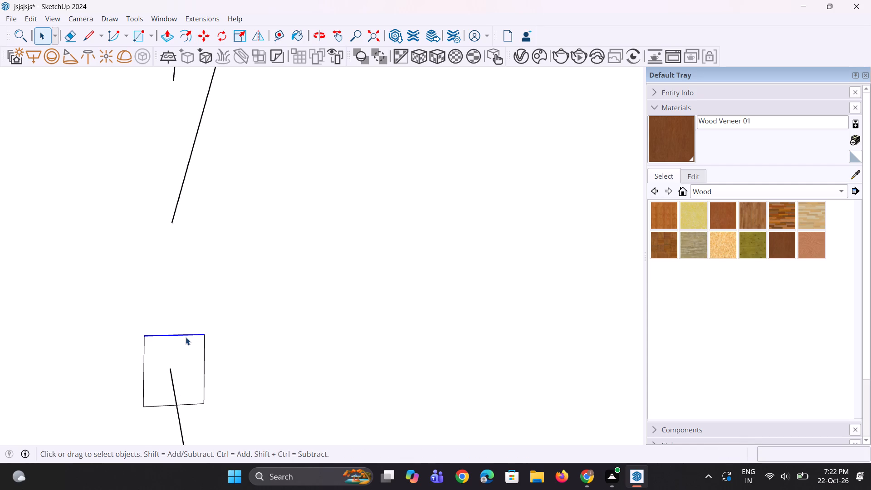
scroll(186, 338, up, 1)
key(m)
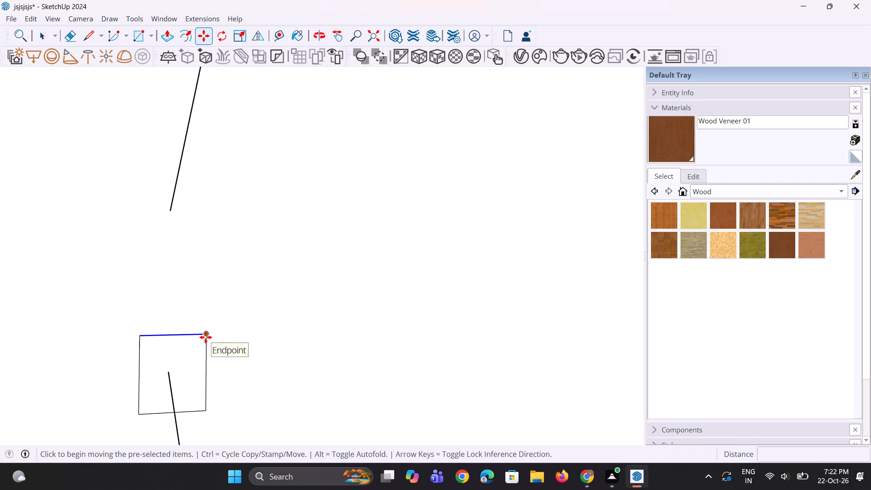
click(206, 337)
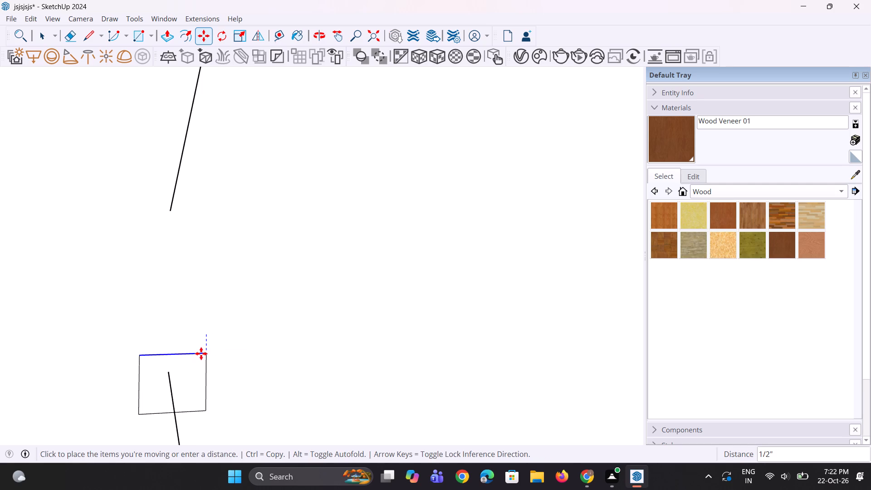
click(201, 353)
key(space)
key(space)
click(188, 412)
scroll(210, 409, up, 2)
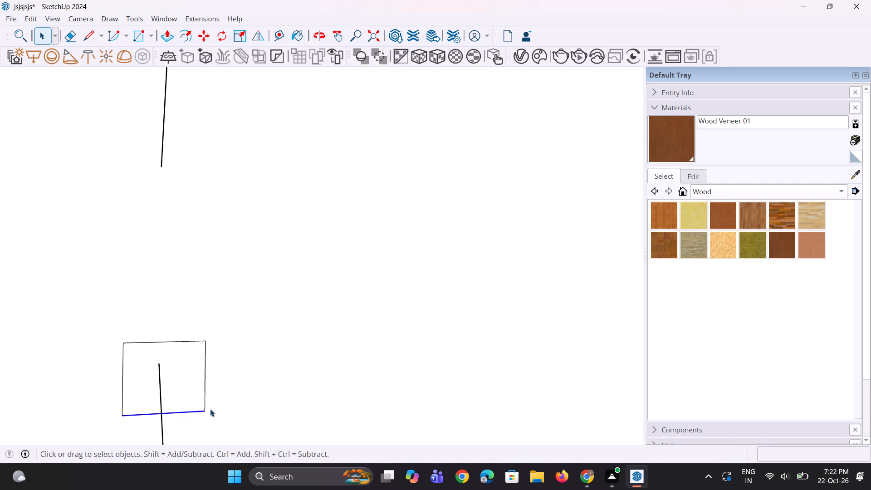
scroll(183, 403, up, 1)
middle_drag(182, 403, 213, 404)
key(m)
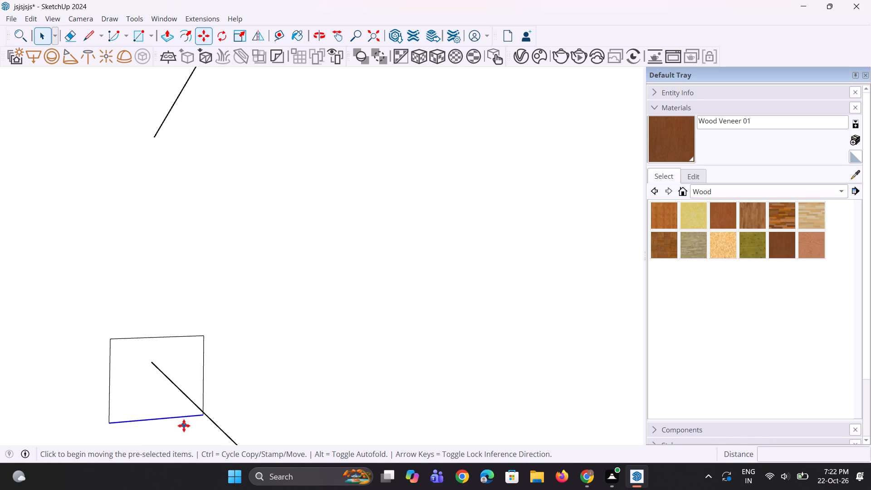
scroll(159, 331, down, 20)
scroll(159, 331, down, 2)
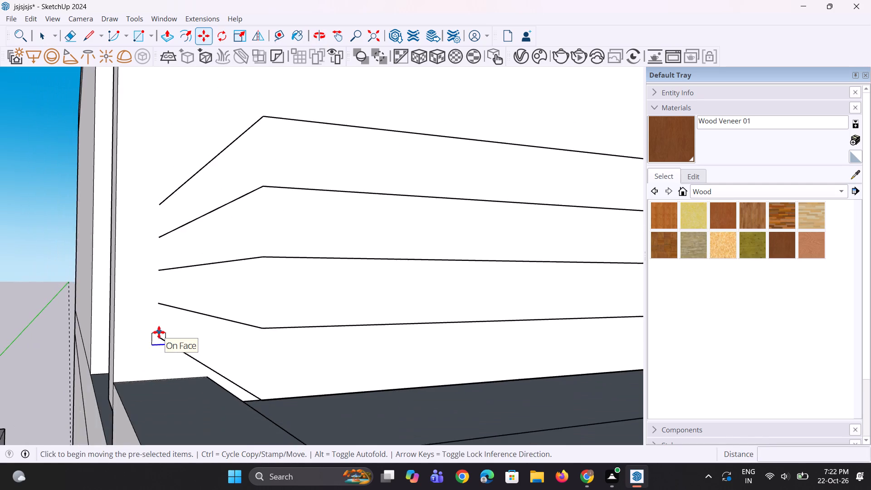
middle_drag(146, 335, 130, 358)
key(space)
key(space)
Copy the small profile face up the slab onto the ends of the next three path lines, about 4" to 4 1/2" apart.
scroll(161, 333, up, 3)
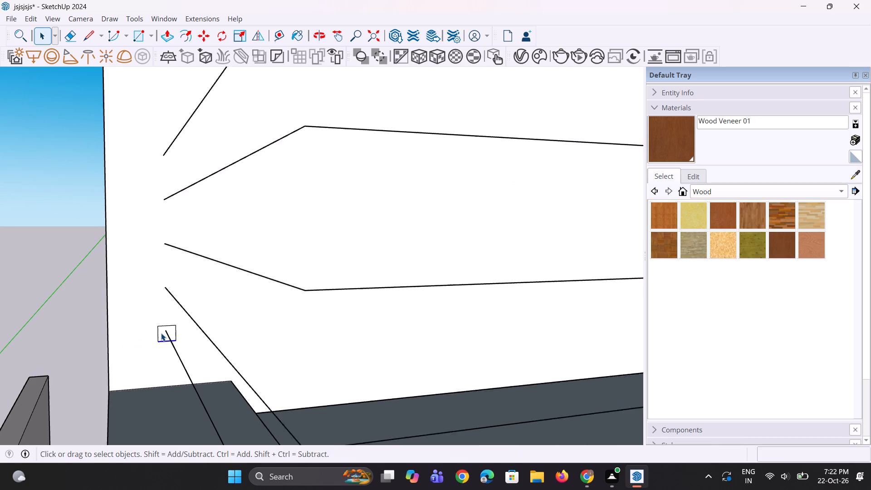
scroll(161, 333, up, 6)
click(160, 332)
scroll(176, 362, down, 5)
key(m)
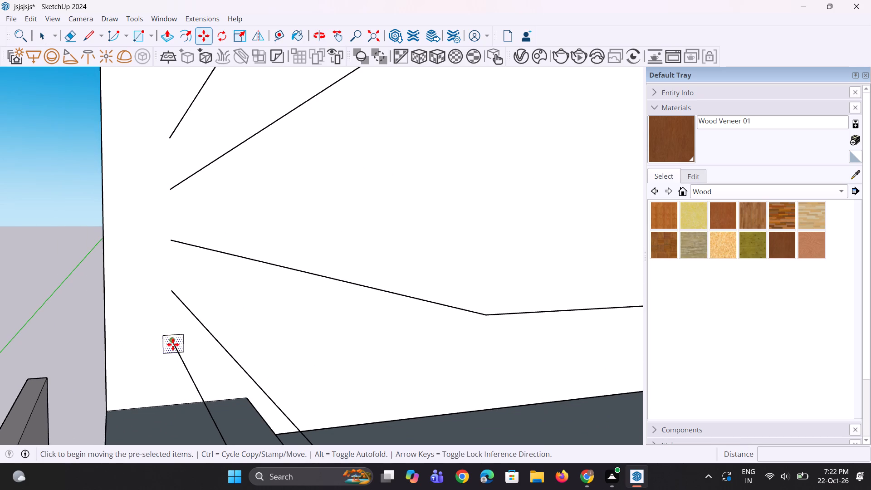
click(167, 339)
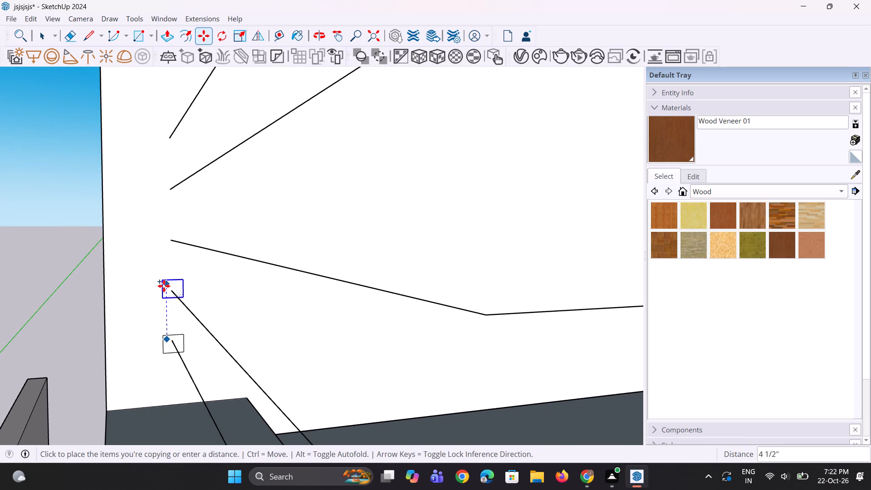
click(164, 286)
key(m)
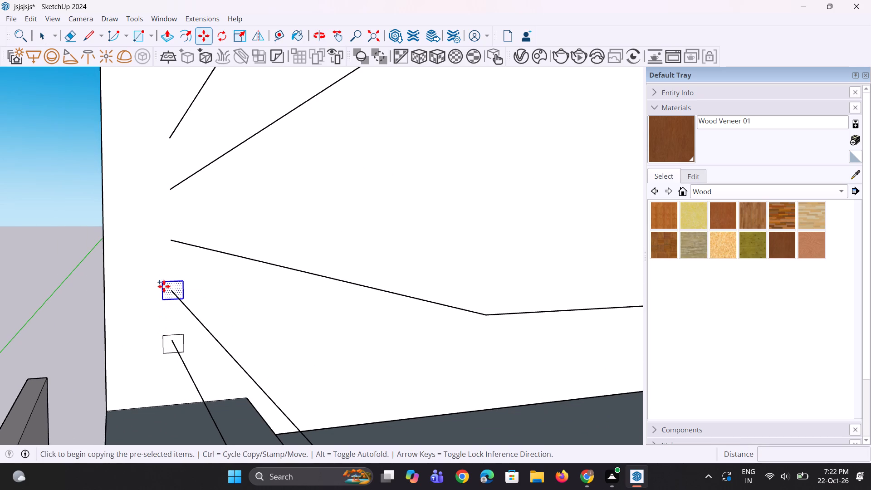
click(164, 286)
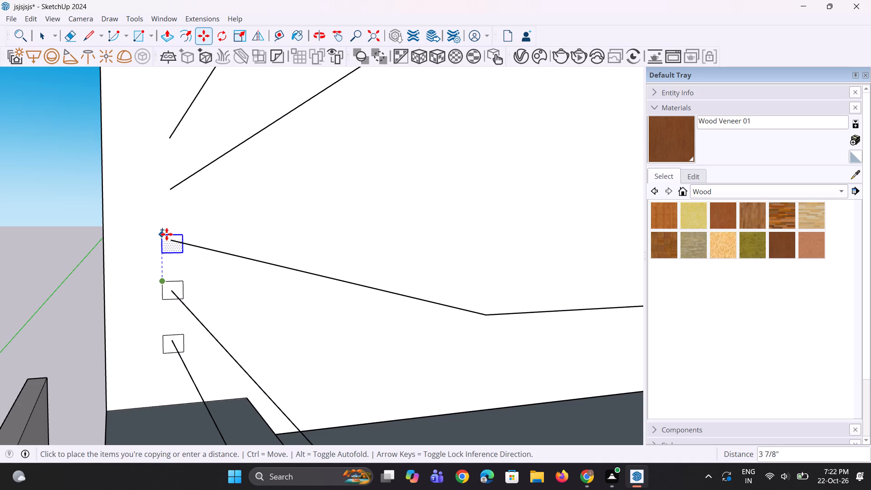
click(167, 233)
key(m)
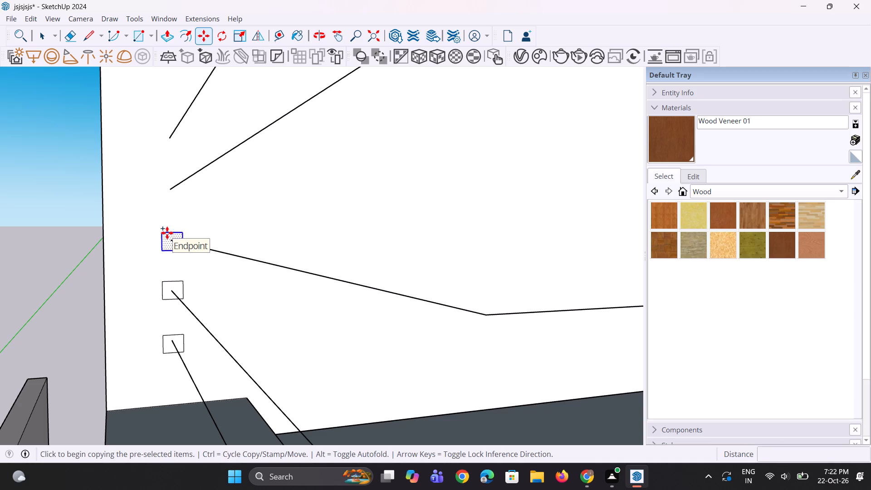
click(168, 242)
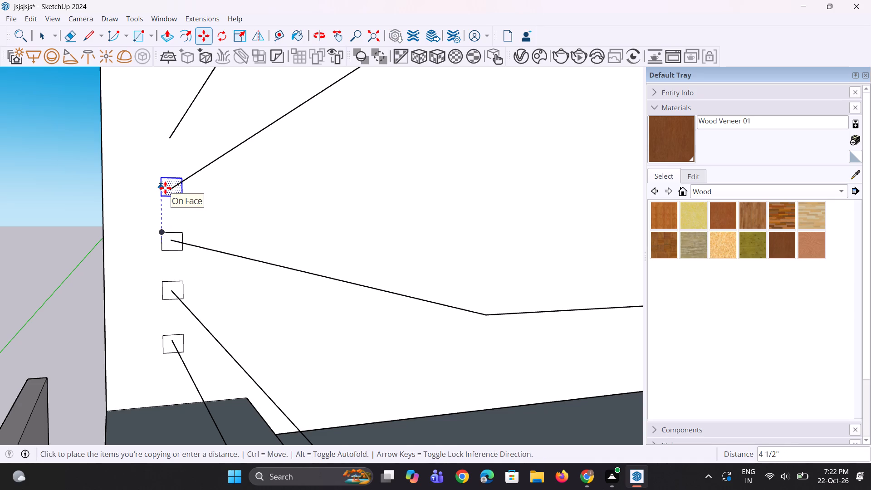
click(165, 188)
Copy the small profile face up the slab onto the end of the top path line.
key(m)
click(165, 191)
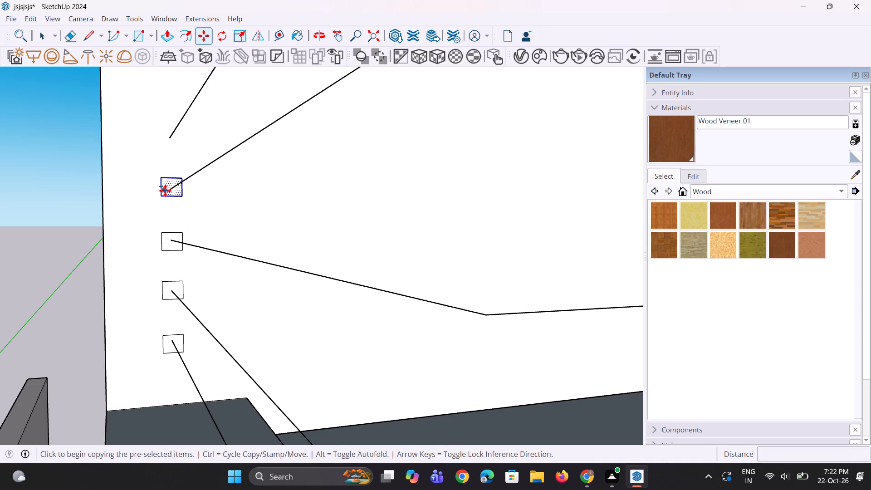
click(164, 139)
middle_drag(163, 201, 180, 245)
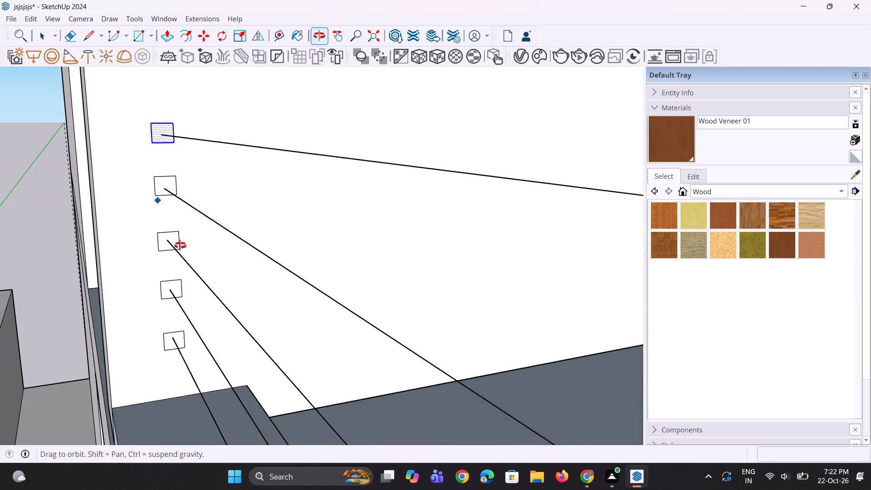
middle_drag(180, 245, 181, 247)
key(space)
key(space)
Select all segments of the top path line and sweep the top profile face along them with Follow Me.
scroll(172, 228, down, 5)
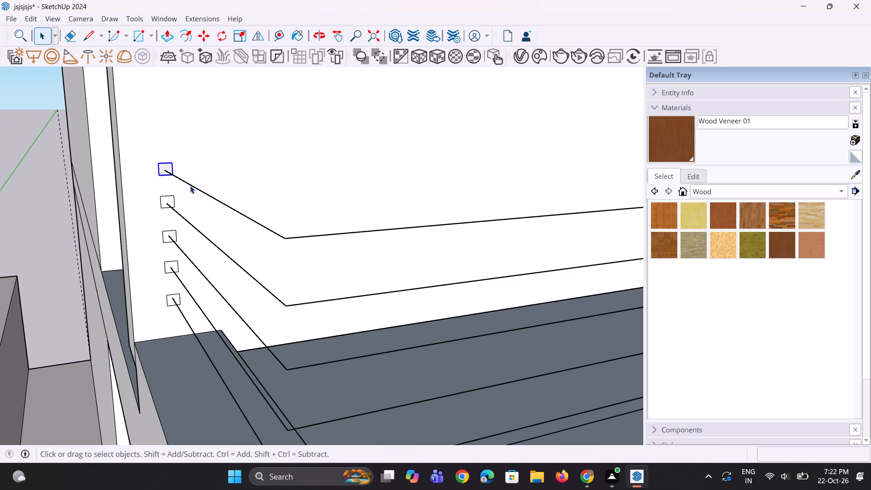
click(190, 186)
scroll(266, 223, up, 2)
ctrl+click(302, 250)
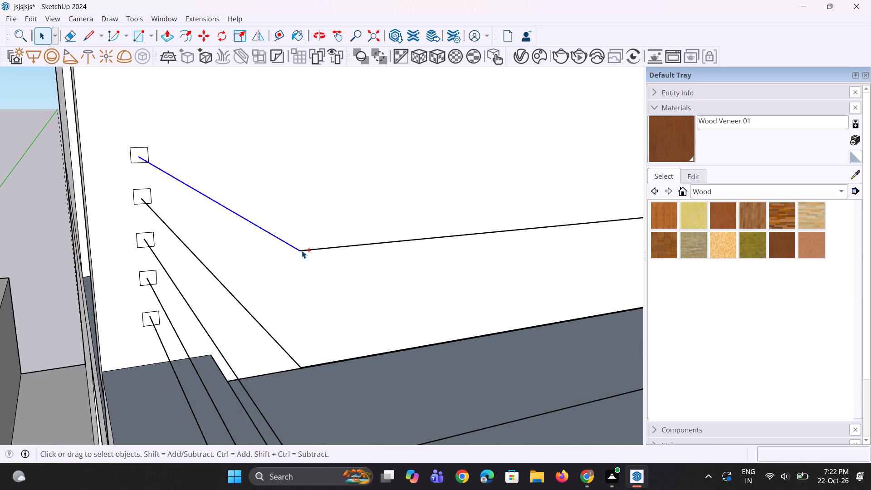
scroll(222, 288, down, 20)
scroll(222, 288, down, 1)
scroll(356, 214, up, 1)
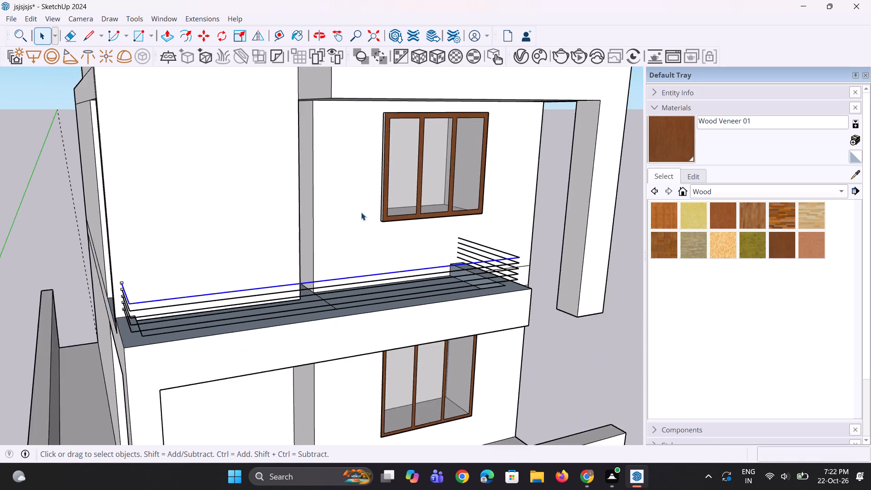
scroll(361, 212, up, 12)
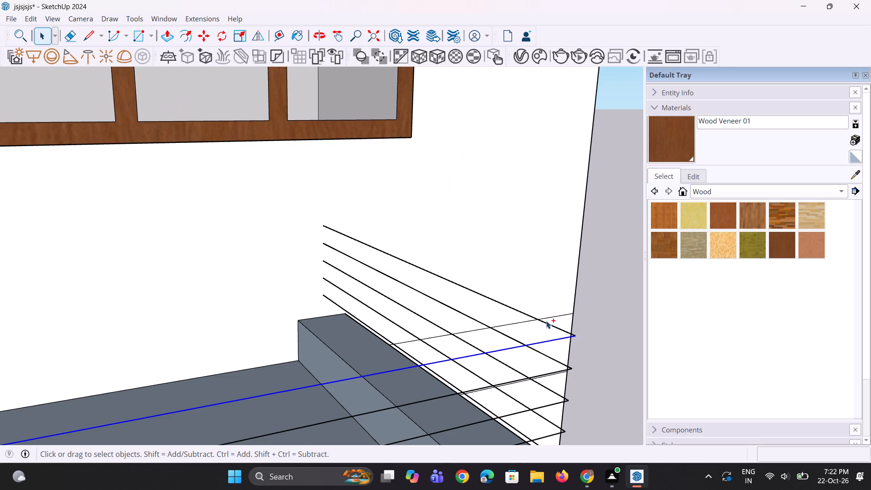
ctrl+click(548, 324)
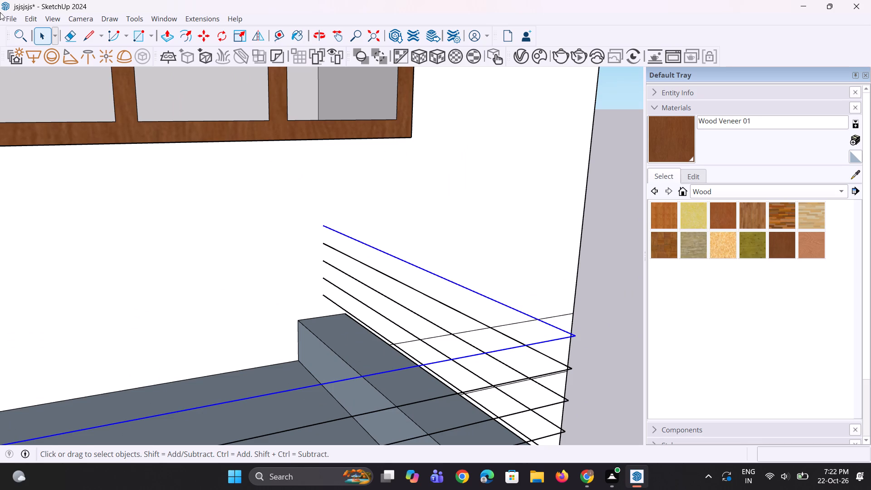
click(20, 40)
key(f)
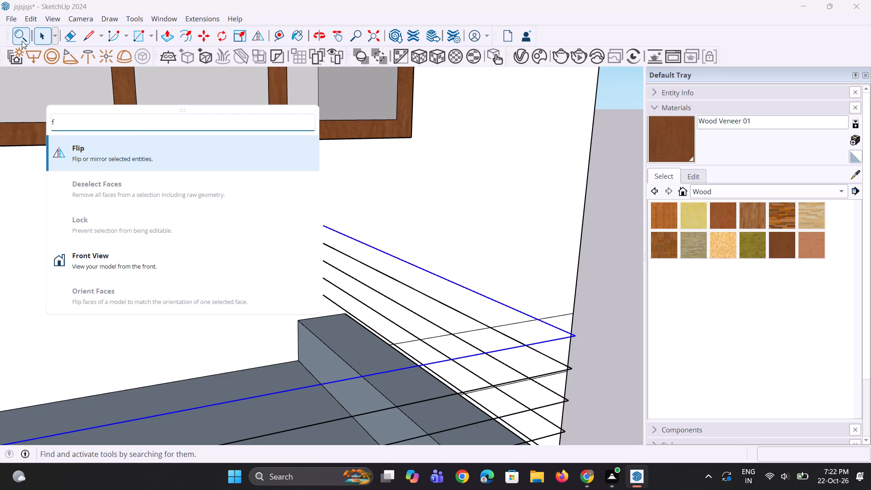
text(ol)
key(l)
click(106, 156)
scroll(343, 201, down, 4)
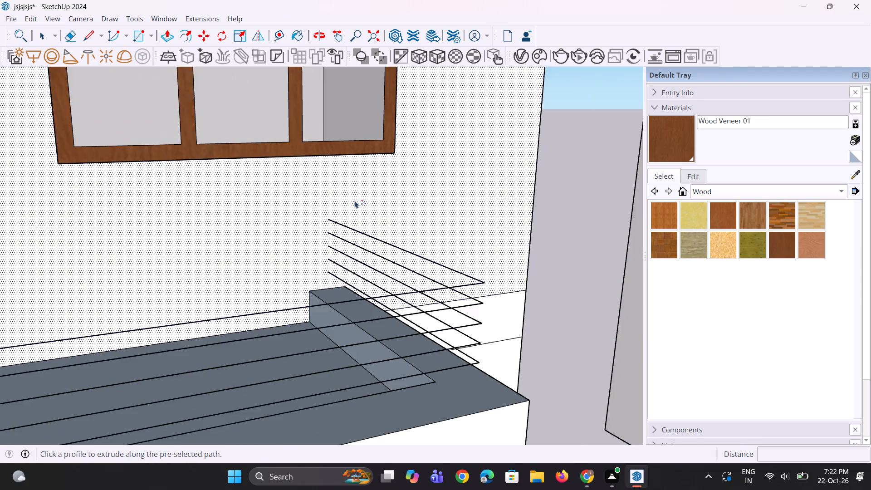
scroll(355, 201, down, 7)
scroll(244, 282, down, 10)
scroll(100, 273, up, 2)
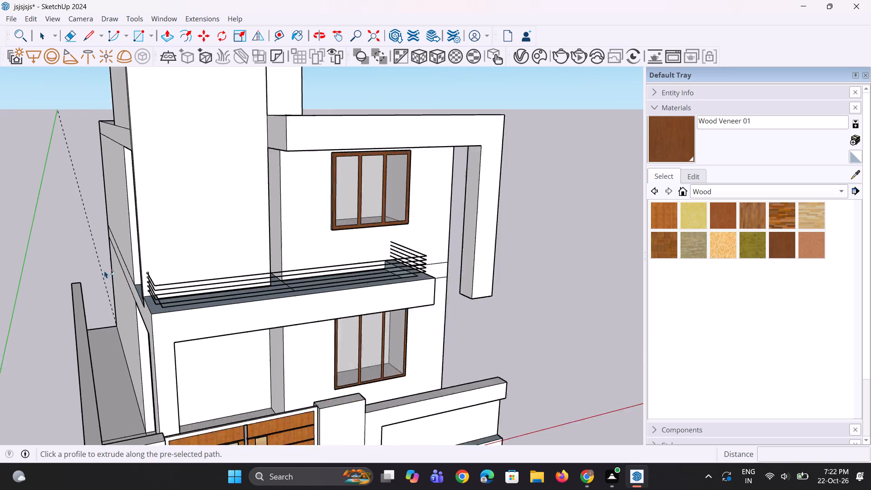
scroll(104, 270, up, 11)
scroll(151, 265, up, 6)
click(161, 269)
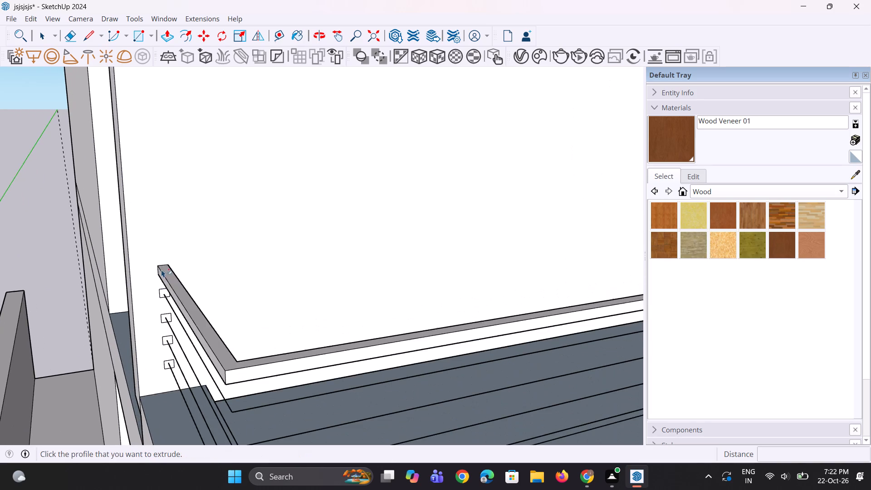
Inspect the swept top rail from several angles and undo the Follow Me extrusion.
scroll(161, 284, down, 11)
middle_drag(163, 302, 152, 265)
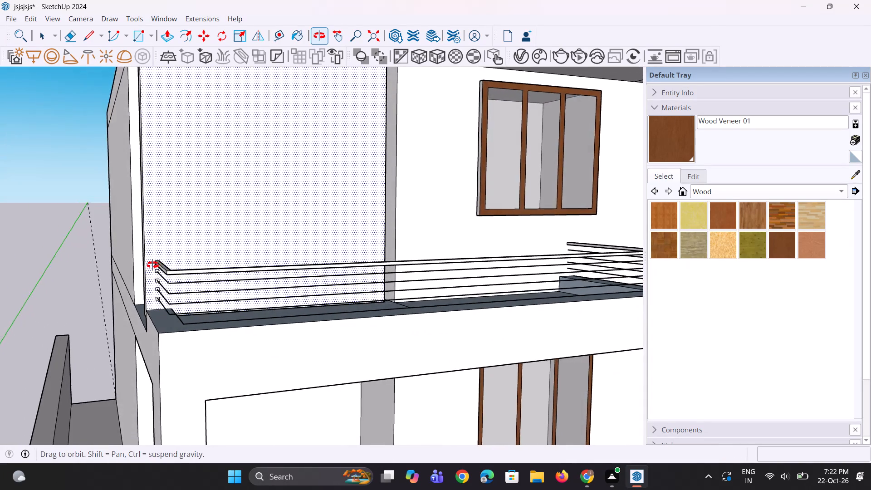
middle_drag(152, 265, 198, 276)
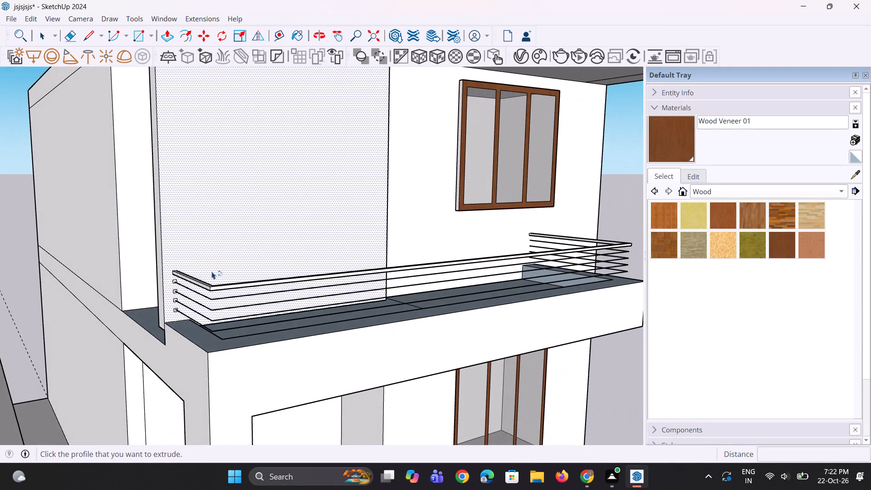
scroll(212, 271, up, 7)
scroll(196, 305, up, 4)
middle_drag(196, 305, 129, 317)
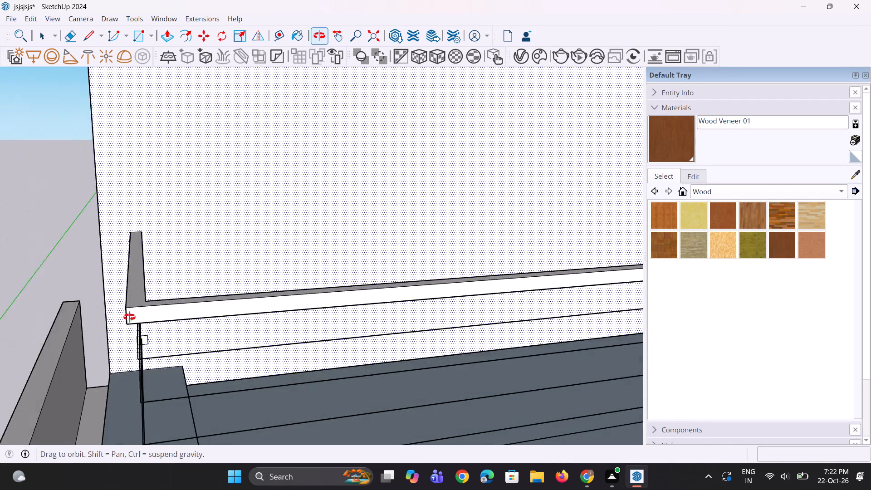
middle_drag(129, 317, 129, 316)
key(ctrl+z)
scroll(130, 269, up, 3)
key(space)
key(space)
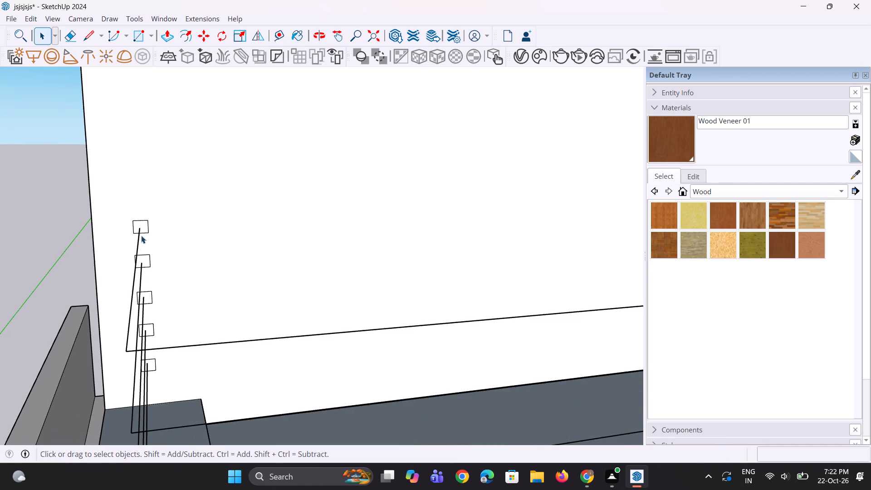
Shift the top profile face slightly sideways around the end of the top path line.
scroll(141, 228, up, 2)
click(140, 218)
scroll(142, 220, up, 5)
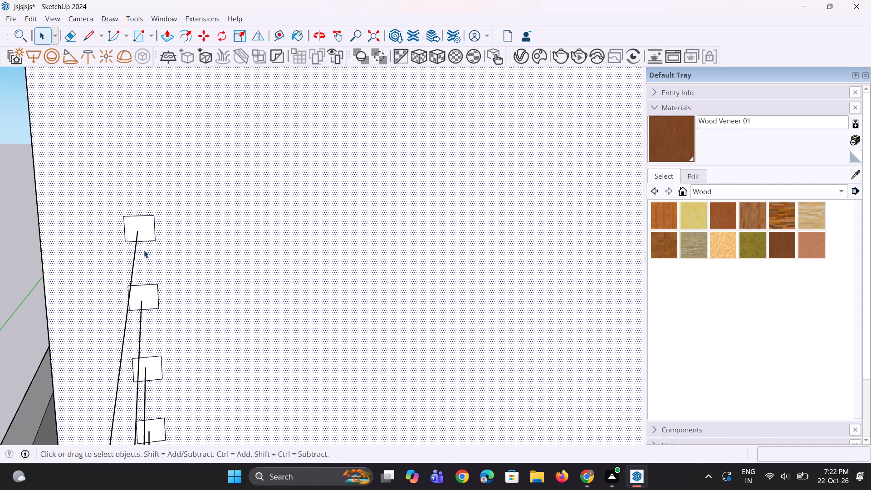
middle_drag(143, 250, 147, 219)
click(137, 228)
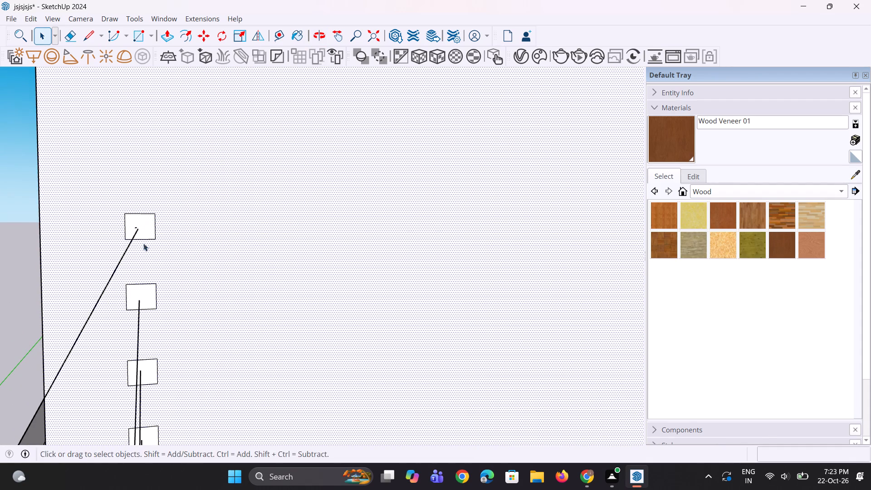
middle_drag(144, 251, 178, 260)
key(m)
scroll(124, 251, up, 5)
click(116, 241)
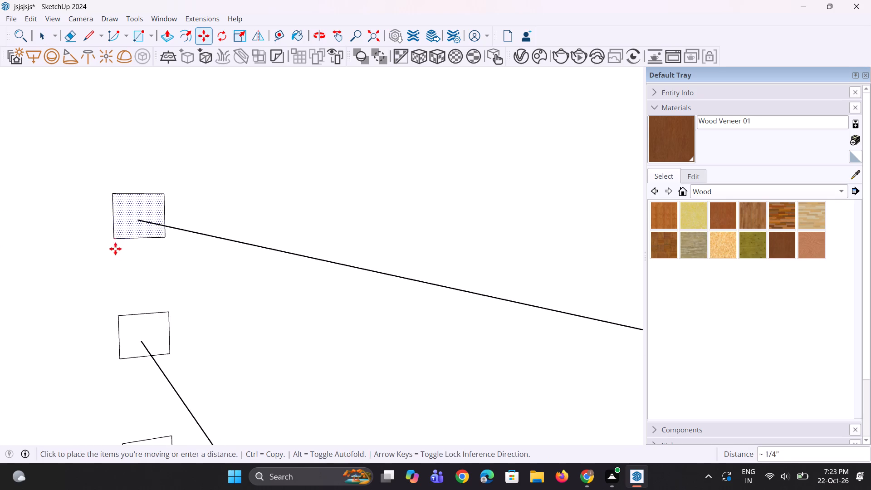
click(117, 243)
key(space)
key(space)
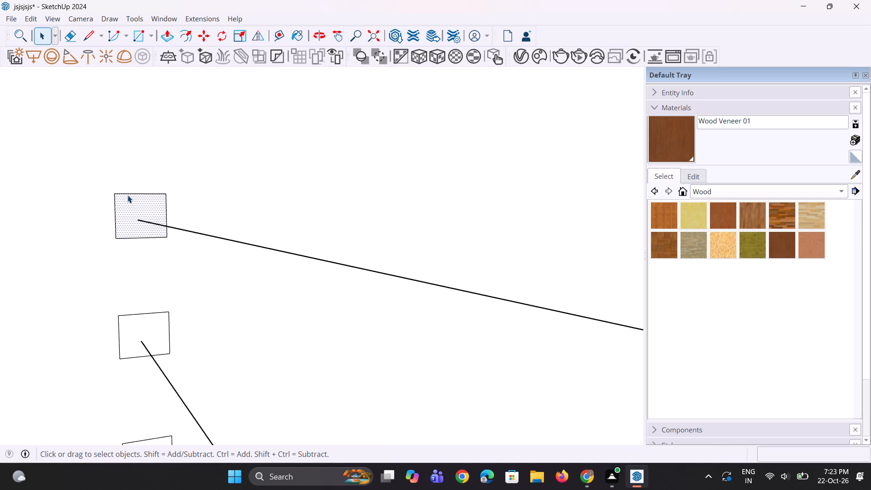
Move the top profile's upper edge slightly upward to make the profile taller.
click(129, 192)
scroll(113, 194, up, 2)
click(122, 195)
scroll(119, 196, up, 1)
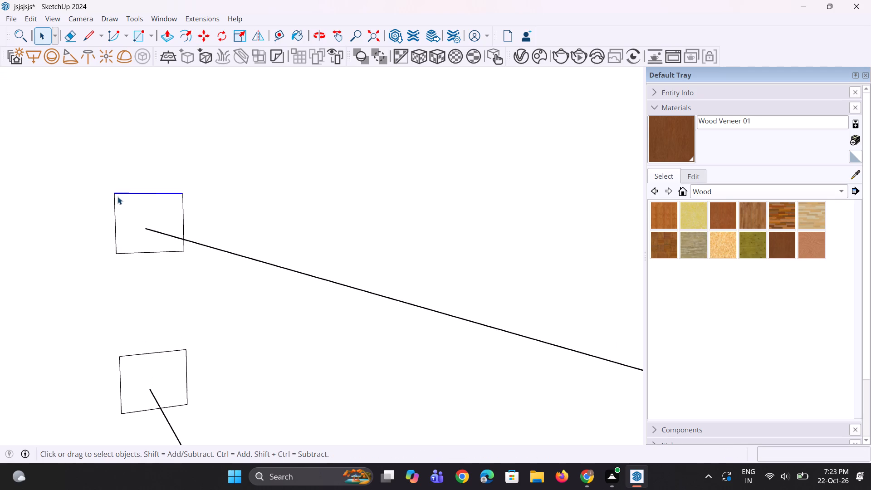
key(m)
scroll(106, 204, up, 3)
click(117, 190)
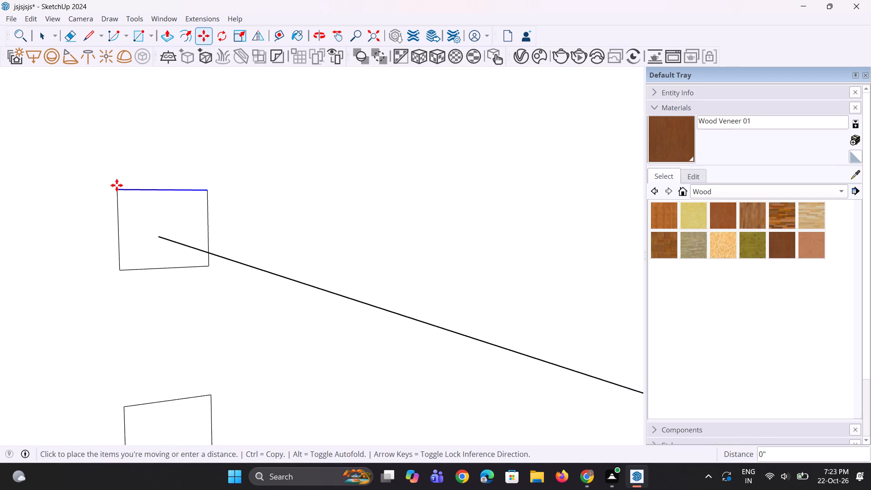
click(117, 176)
key(space)
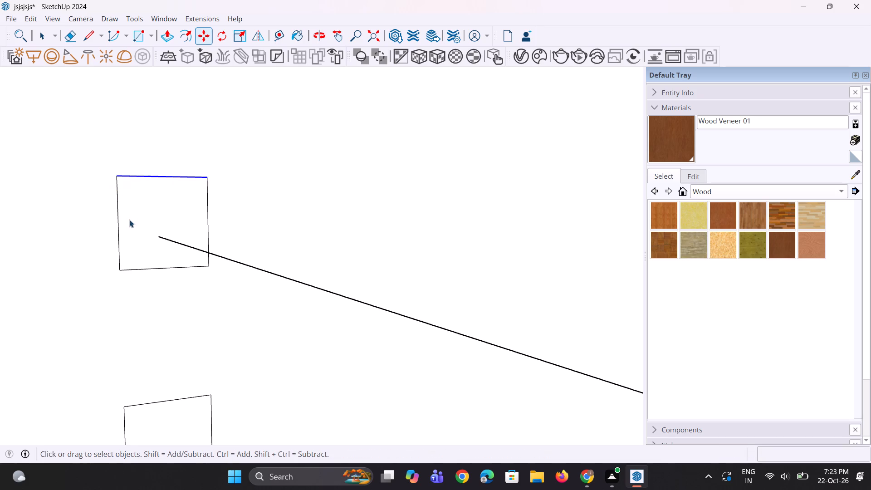
key(space)
Move the top profile's bottom edge down about 1/8" to extend it below the path line.
click(137, 270)
scroll(120, 271, up, 2)
key(m)
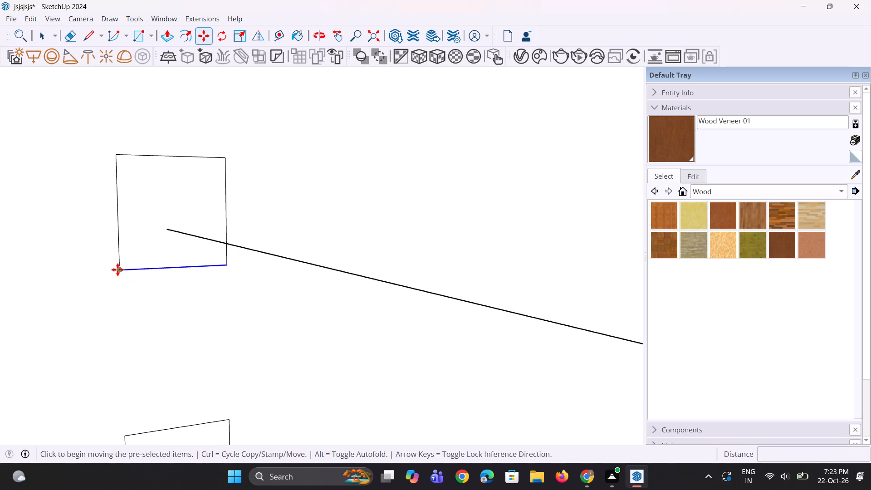
scroll(117, 269, up, 1)
click(119, 268)
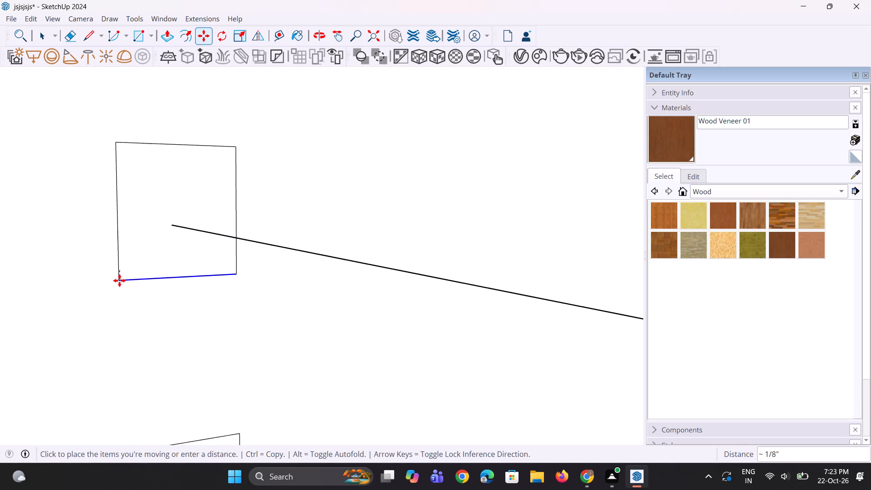
click(119, 279)
key(space)
Move the top profile's left vertical edge slightly outward to widen the profile.
click(117, 255)
scroll(118, 270, up, 2)
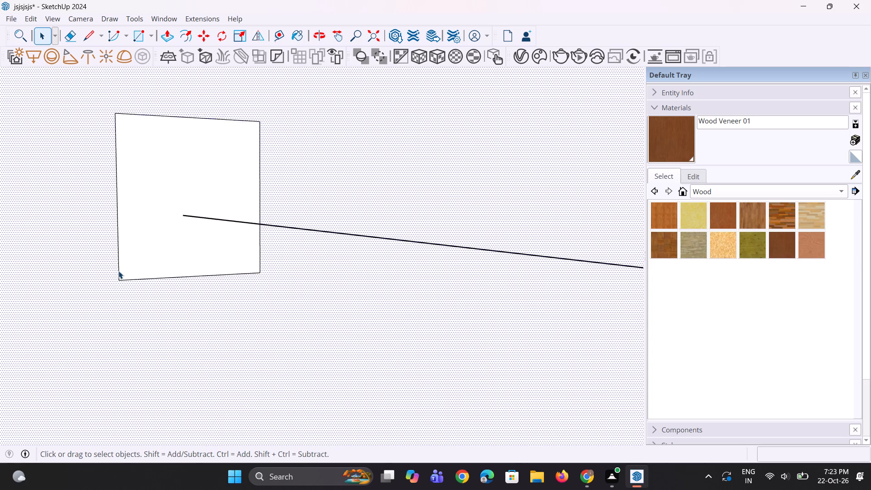
scroll(118, 271, up, 1)
click(117, 267)
scroll(120, 278, up, 2)
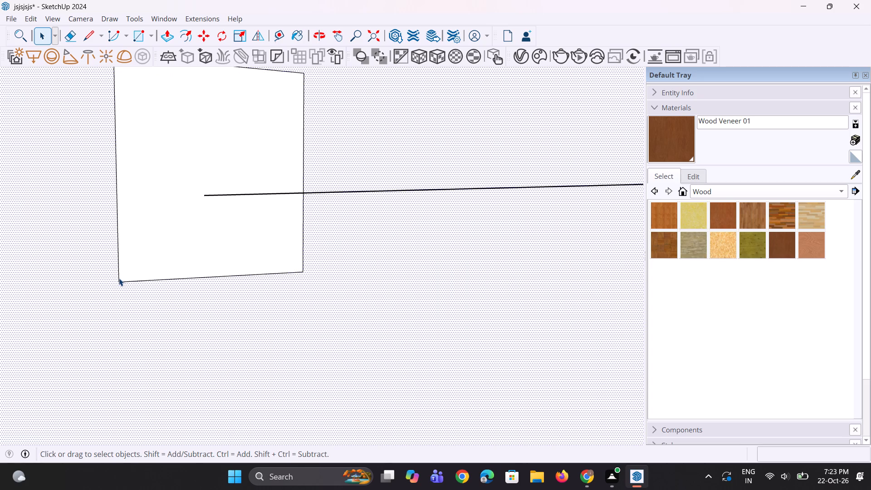
click(119, 278)
scroll(119, 278, up, 2)
key(m)
click(118, 285)
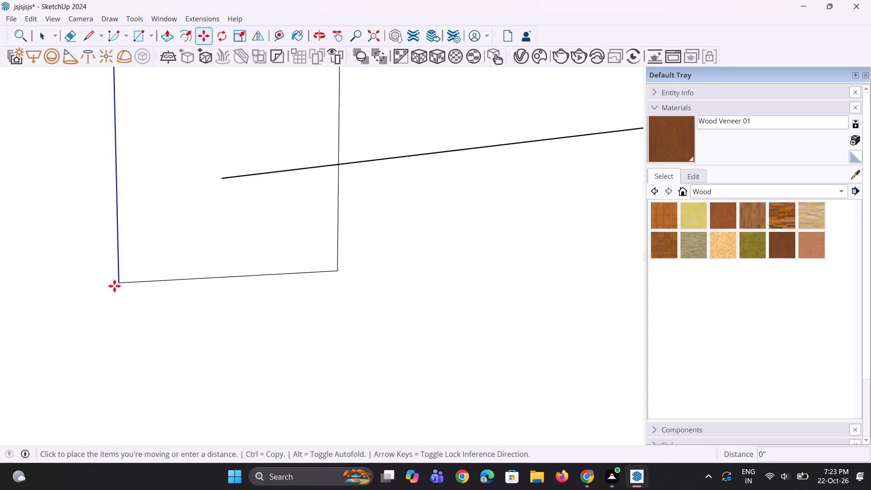
click(111, 286)
key(space)
key(space)
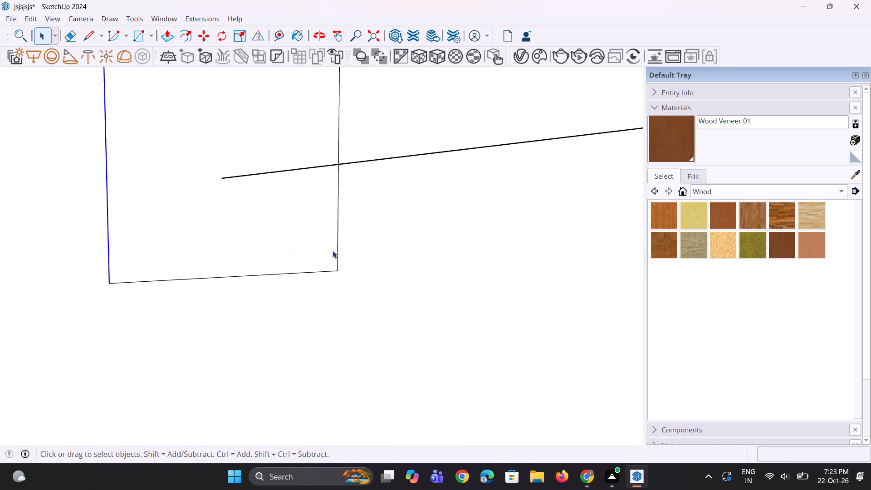
Move the top profile's right vertical edge outward about 1/8" to widen the profile.
click(338, 251)
scroll(341, 280, up, 2)
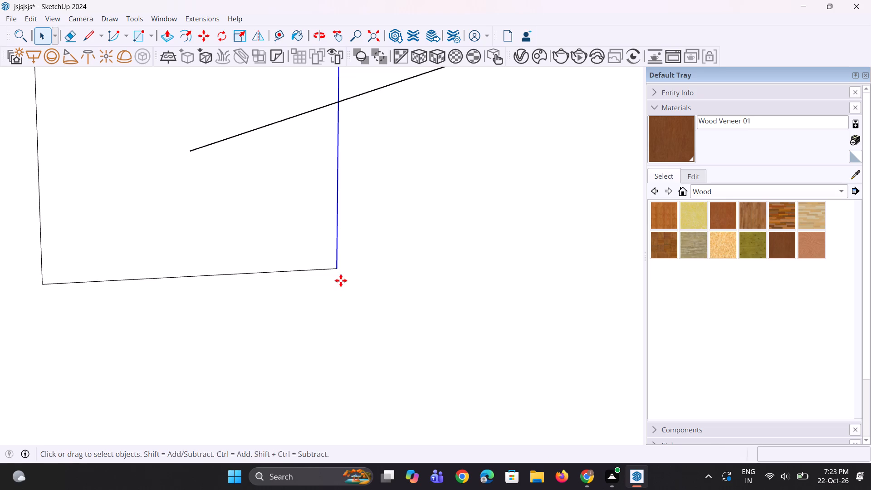
key(m)
click(338, 268)
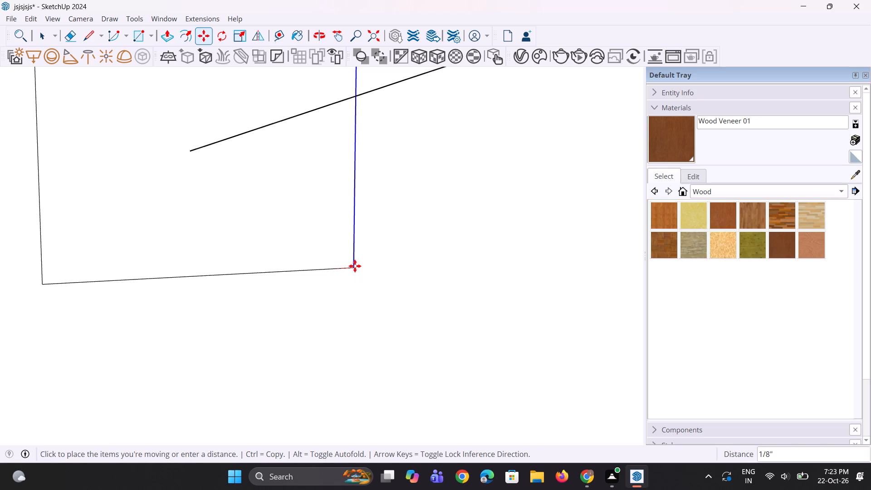
click(355, 266)
scroll(282, 293, down, 11)
key(space)
key(space)
Erase the small square profile at the start of the second railing path line from the top.
click(301, 243)
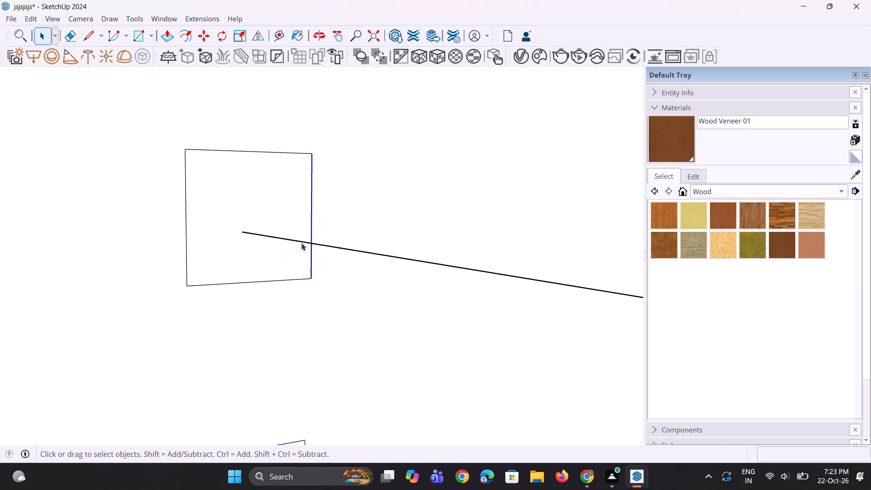
scroll(196, 266, down, 6)
scroll(123, 264, down, 16)
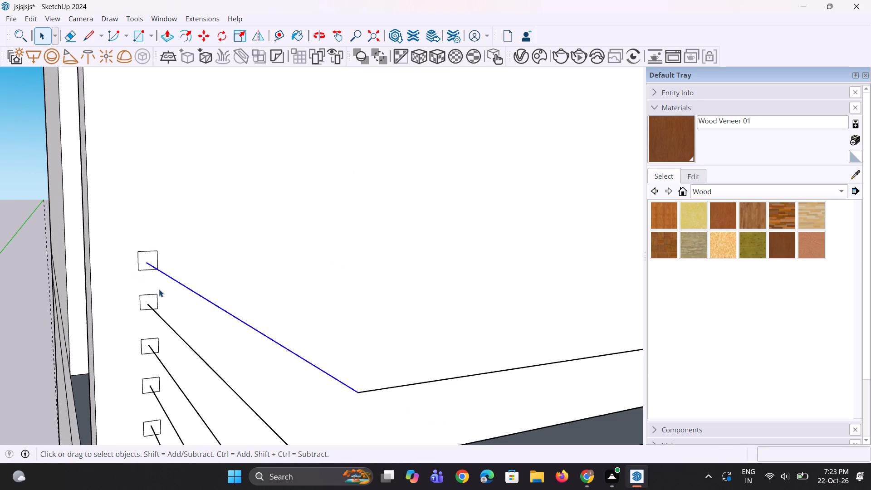
middle_drag(159, 289, 158, 247)
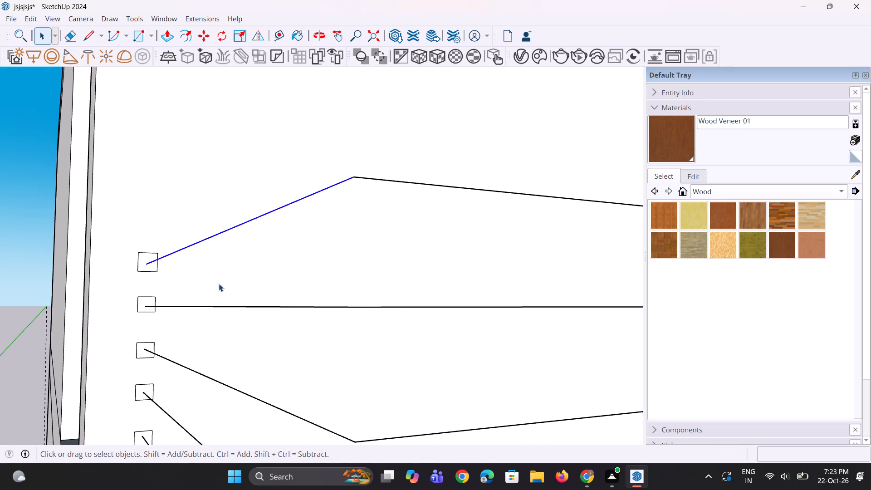
scroll(142, 315, up, 7)
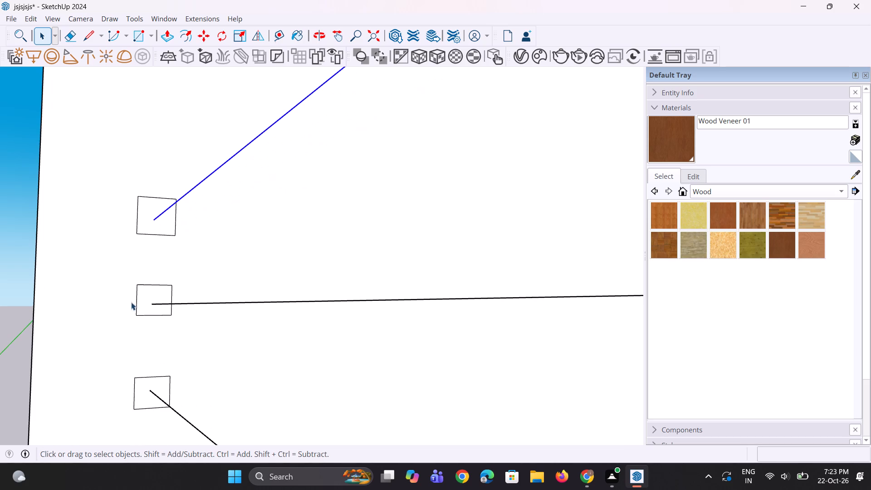
key(e)
click(136, 294)
click(154, 284)
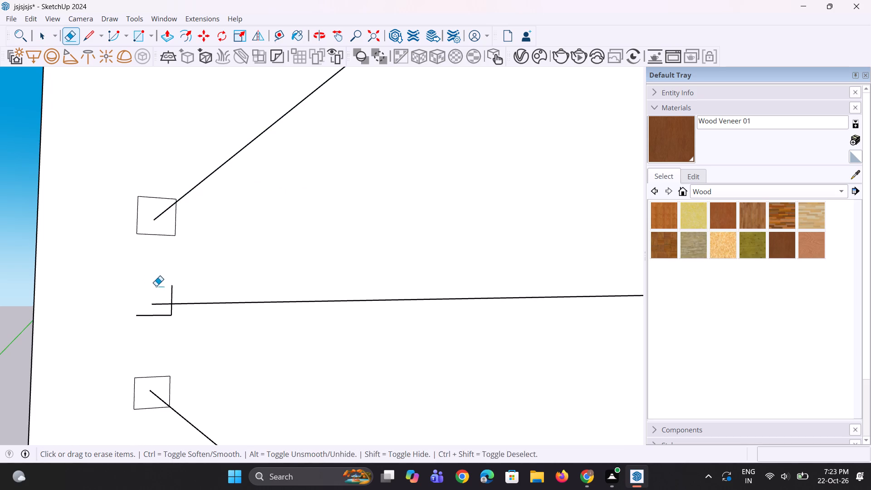
click(158, 286)
click(171, 291)
scroll(169, 316, up, 2)
click(168, 316)
Erase all edges of the small square profile at the start of the third railing path line.
scroll(171, 308, down, 4)
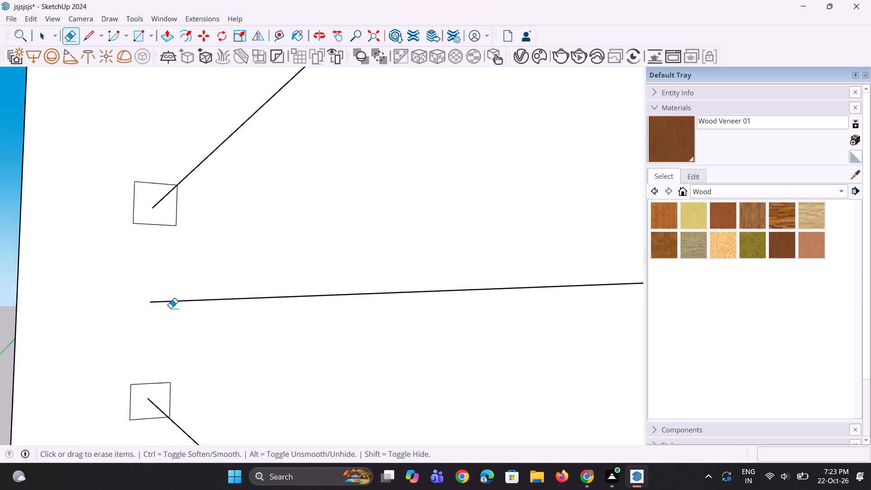
scroll(171, 308, down, 6)
scroll(159, 353, up, 4)
drag(147, 333, 163, 351)
scroll(161, 309, up, 3)
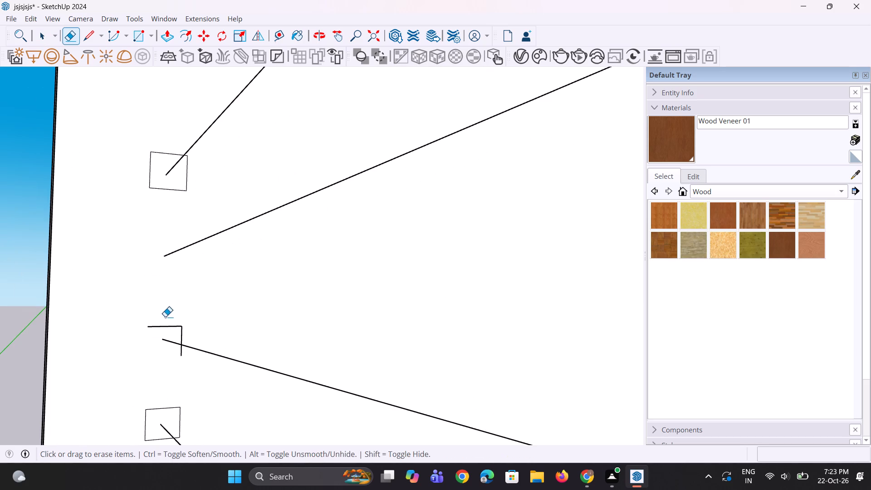
drag(165, 317, 181, 335)
Erase all edges of the small square profile at the start of the fourth railing path line.
scroll(179, 300, down, 4)
scroll(166, 375, up, 4)
drag(164, 375, 154, 396)
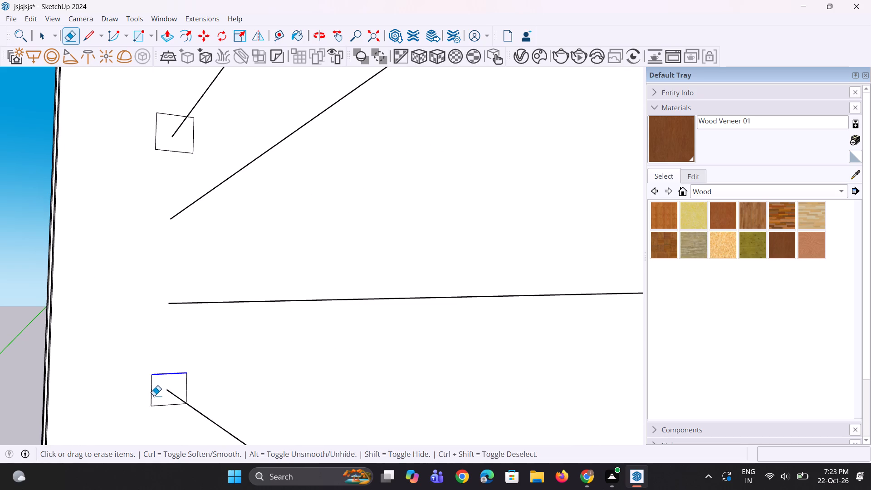
drag(154, 396, 151, 401)
drag(176, 372, 196, 399)
drag(172, 406, 171, 418)
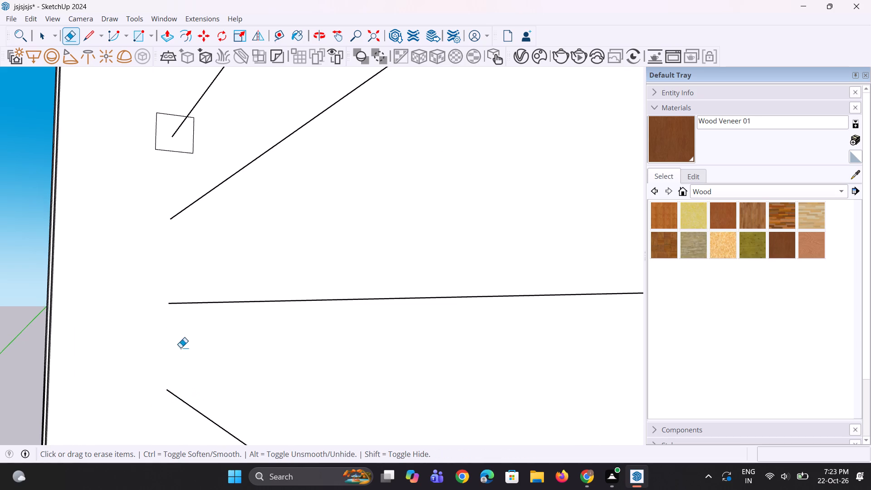
Erase the small square profile at the start of the fifth, lowest railing path line.
scroll(185, 324, down, 6)
scroll(198, 277, down, 5)
scroll(159, 453, up, 14)
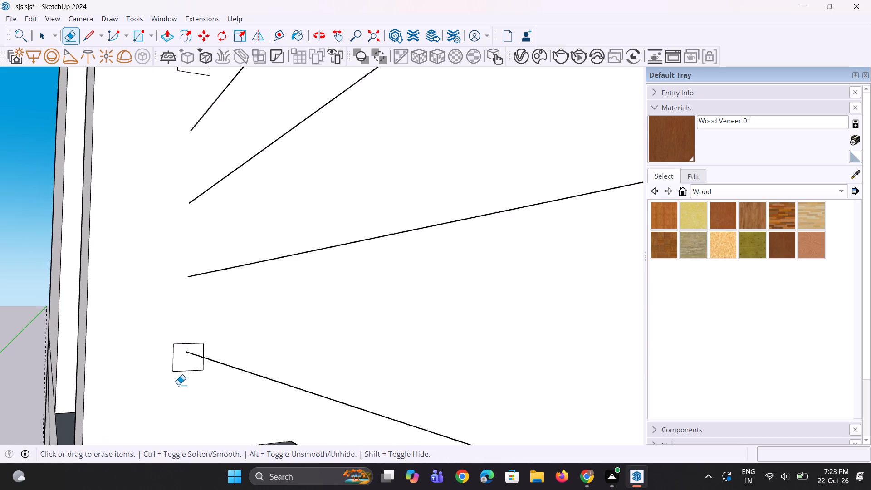
scroll(178, 385, up, 4)
drag(184, 321, 166, 368)
drag(215, 363, 206, 377)
scroll(164, 367, down, 10)
Copy the resized top profile down onto the second, third and fourth path lines at successive offsets of about 4 5/16", 4 1/16" and 4 1/8".
key(space)
key(space)
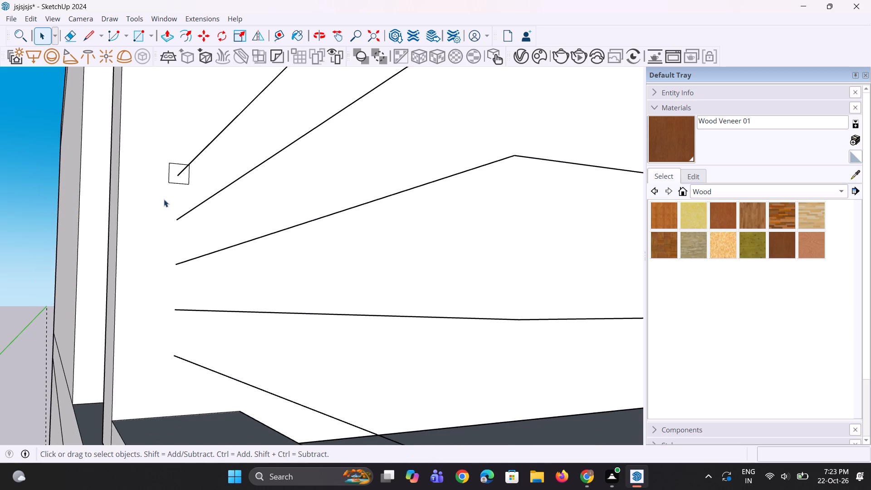
click(174, 179)
scroll(170, 182, up, 4)
key(m)
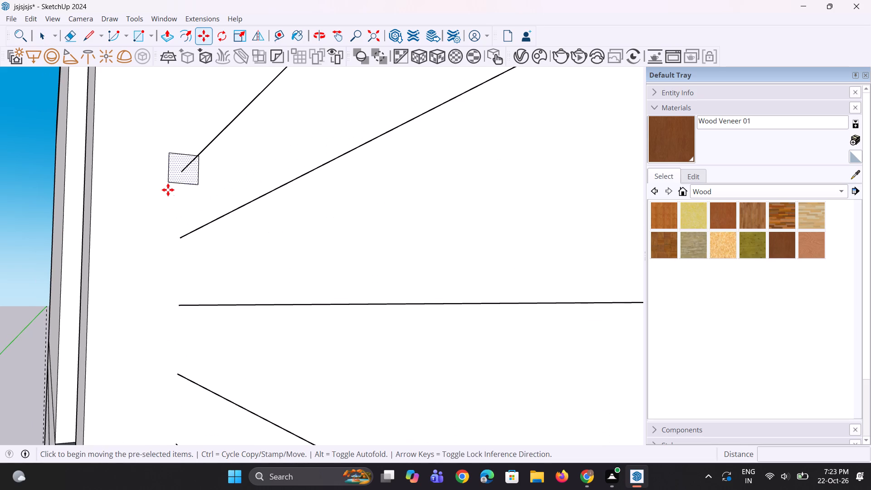
click(166, 182)
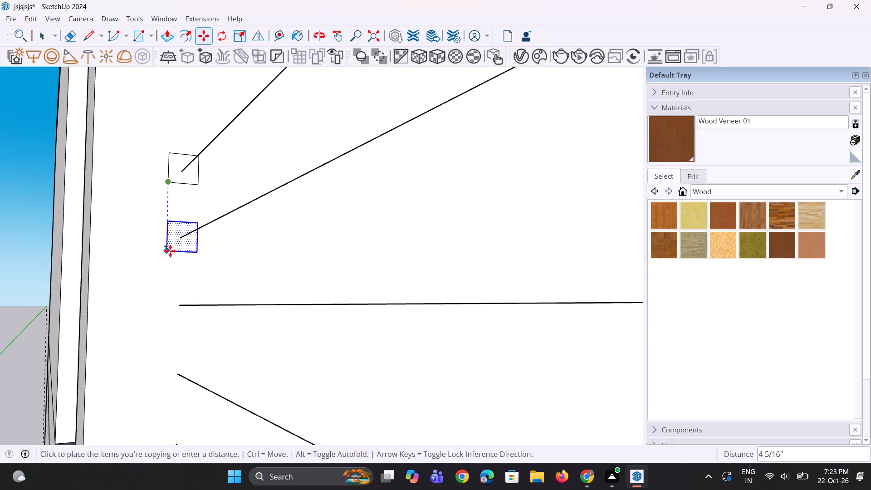
click(170, 254)
key(m)
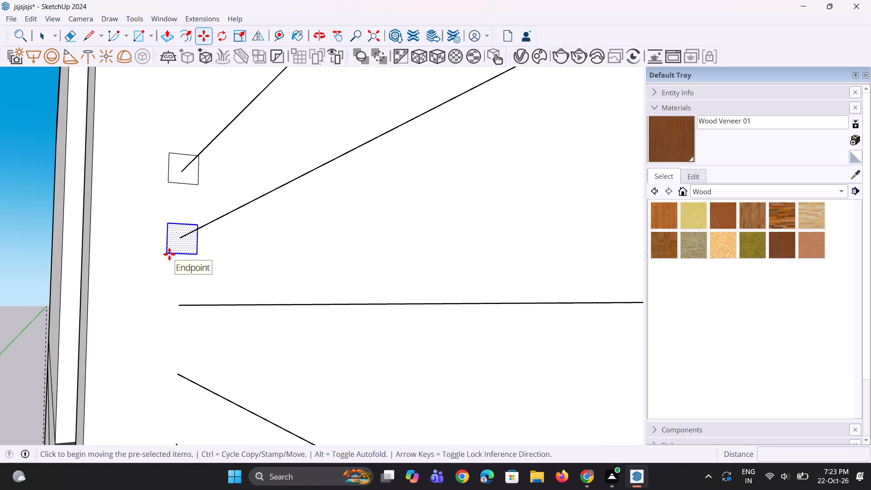
click(169, 254)
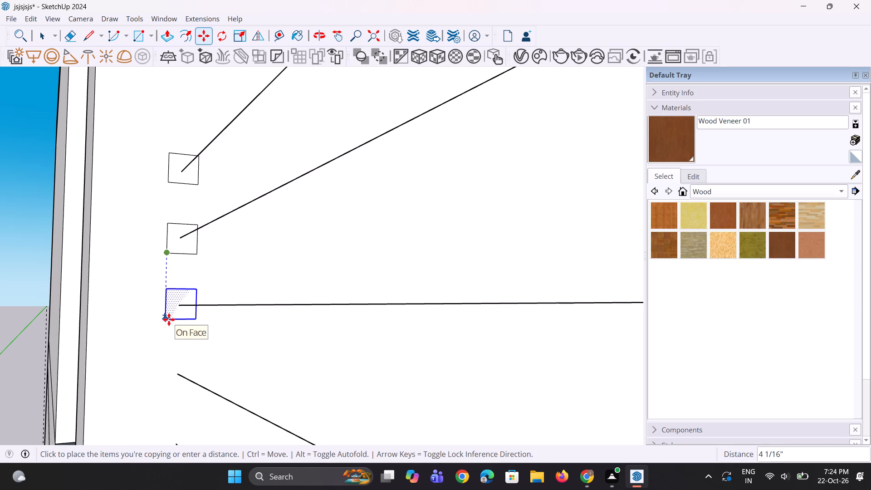
click(169, 319)
key(m)
click(169, 320)
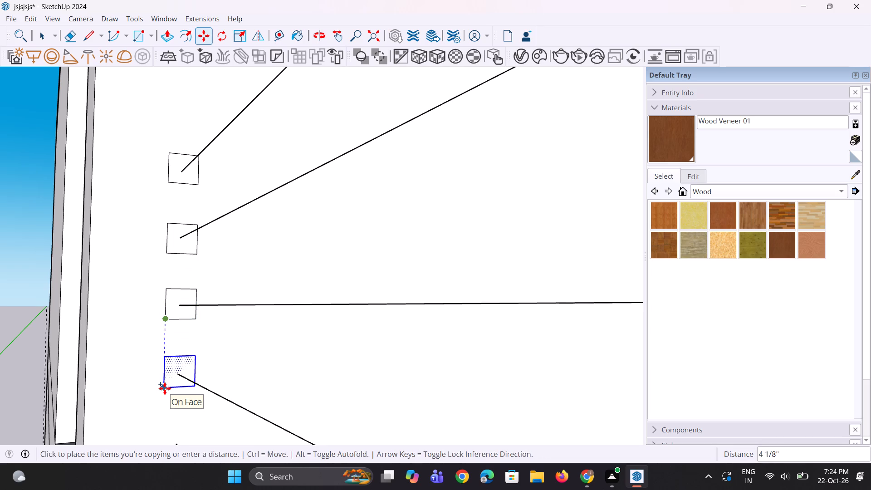
click(165, 388)
Sweep the top square profile with Follow Me along the three connected edges of the top railing path.
middle_drag(213, 368, 206, 372)
key(space)
key(space)
key(space)
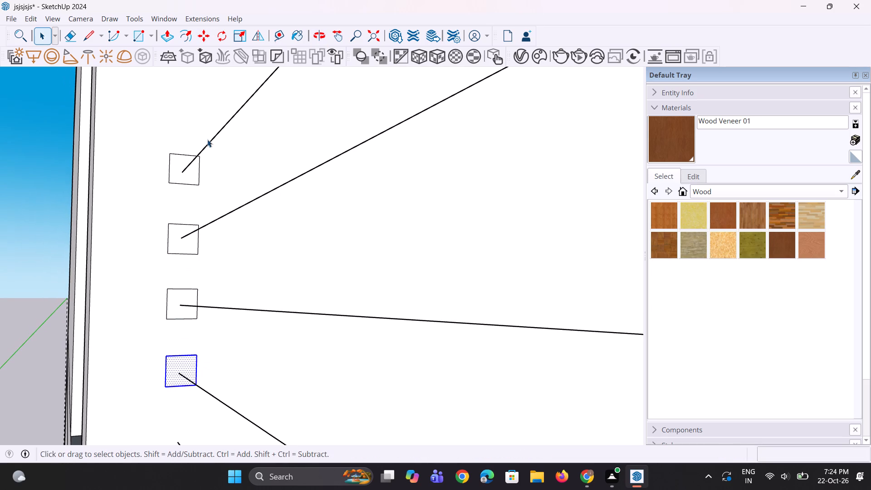
click(211, 141)
scroll(106, 255, down, 12)
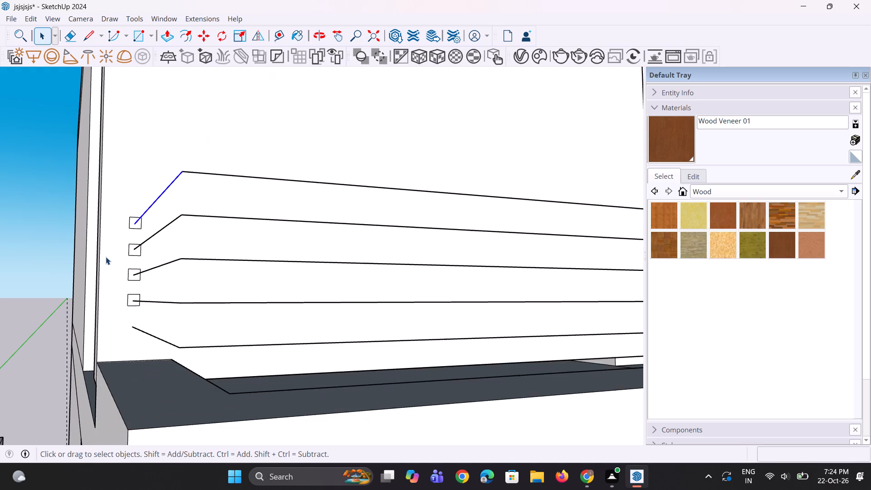
scroll(106, 257, down, 3)
scroll(170, 199, up, 8)
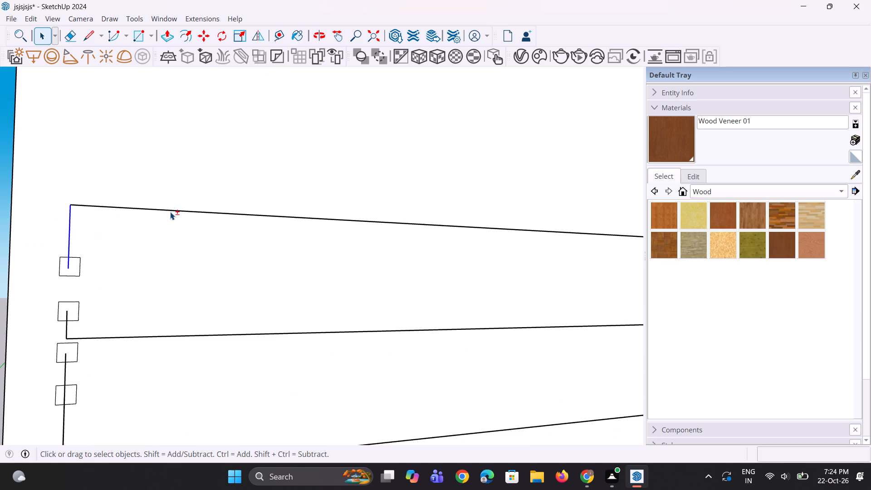
shift+click(171, 211)
scroll(126, 269, down, 15)
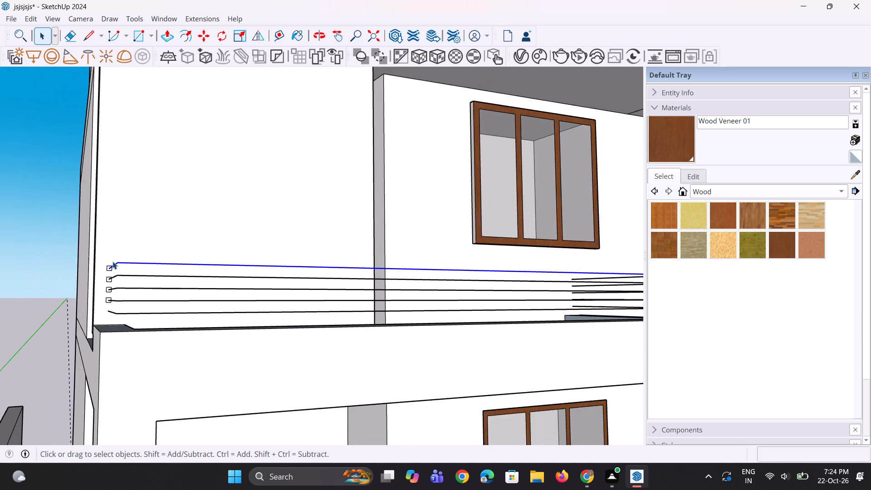
scroll(113, 261, down, 4)
scroll(373, 229, up, 4)
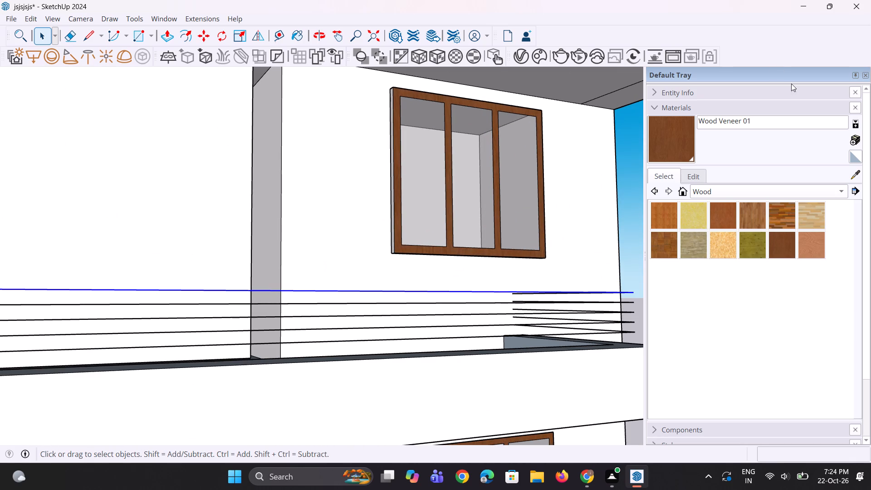
scroll(640, 271, up, 2)
scroll(563, 299, up, 2)
middle_drag(561, 299, 561, 294)
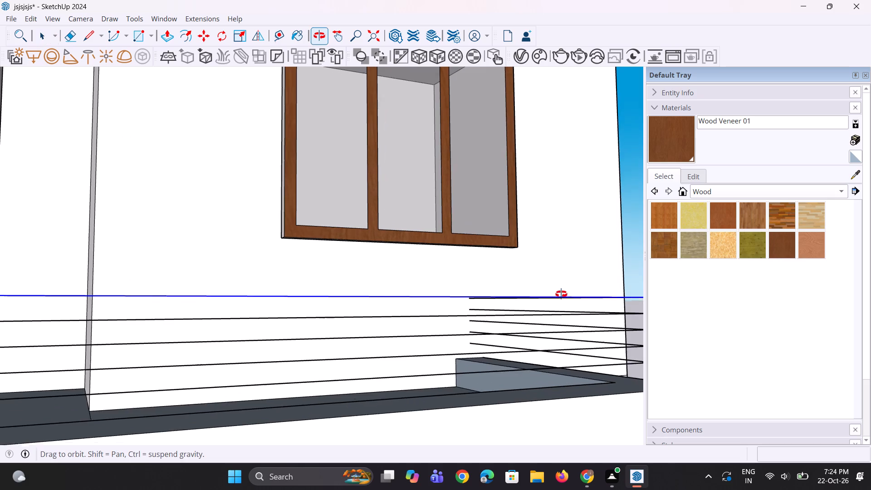
middle_drag(561, 294, 561, 292)
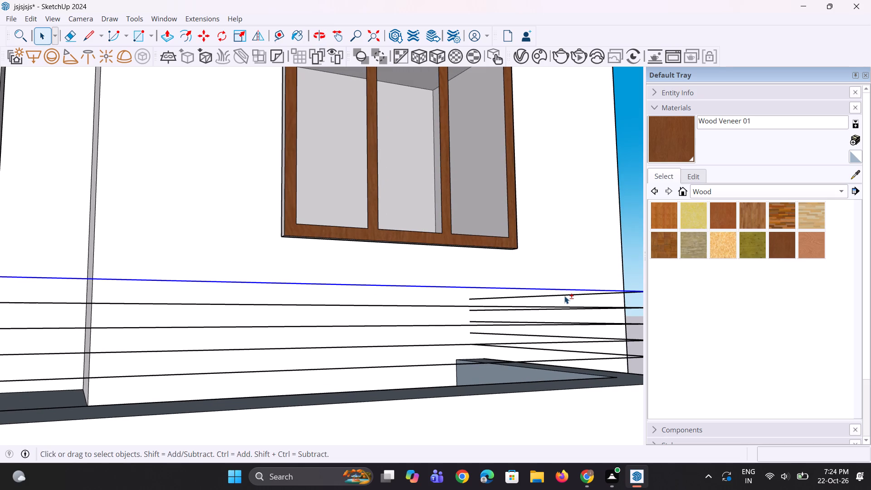
shift+click(564, 294)
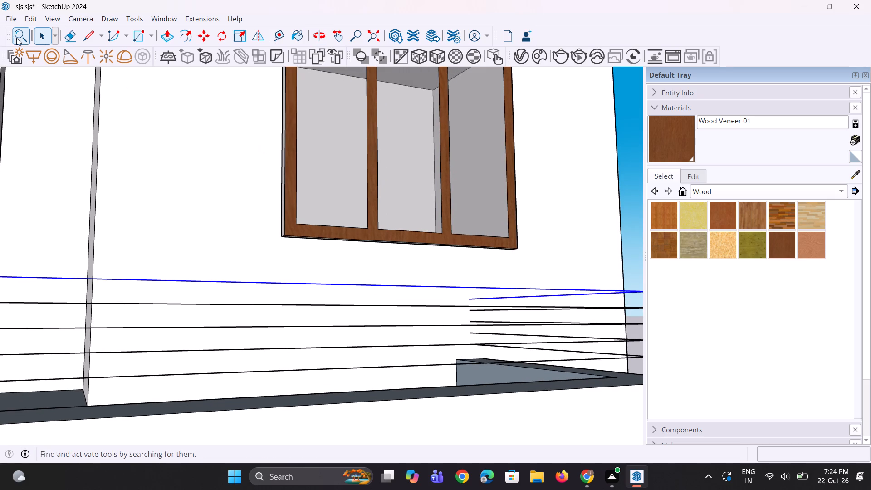
click(19, 41)
text(fol)
key(l)
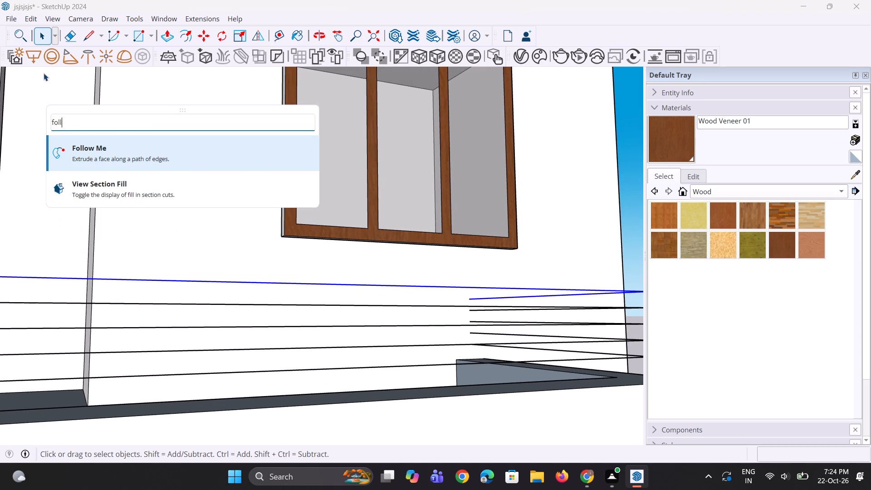
click(144, 152)
scroll(371, 221, down, 6)
scroll(406, 238, down, 4)
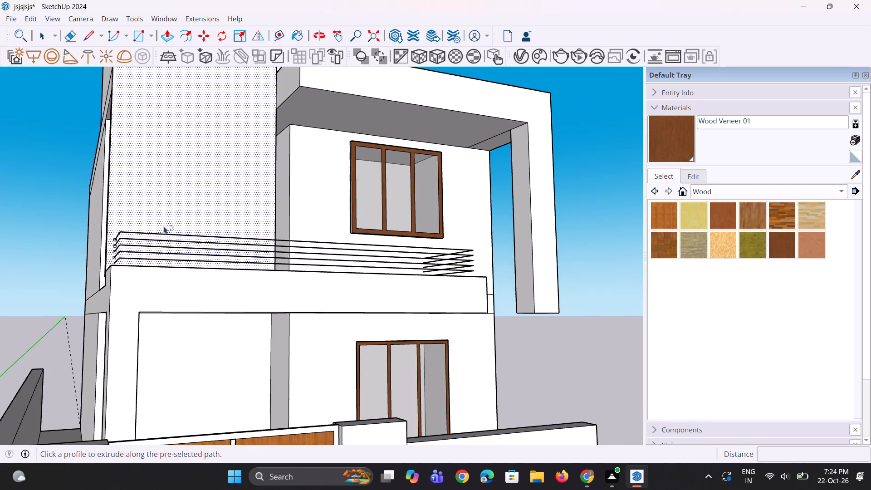
scroll(163, 224, up, 4)
scroll(108, 246, up, 8)
click(98, 245)
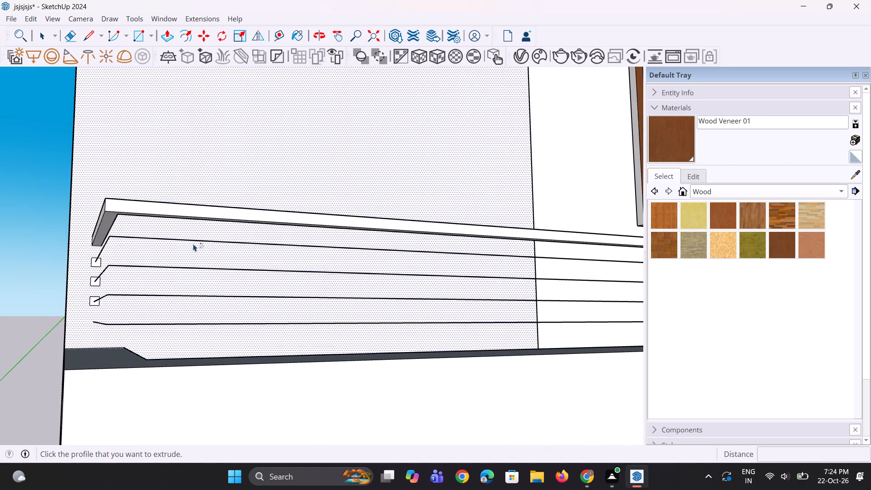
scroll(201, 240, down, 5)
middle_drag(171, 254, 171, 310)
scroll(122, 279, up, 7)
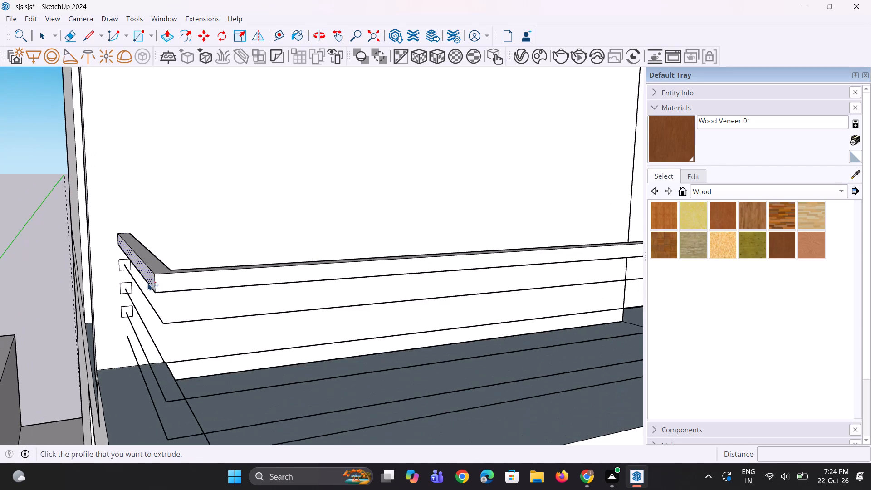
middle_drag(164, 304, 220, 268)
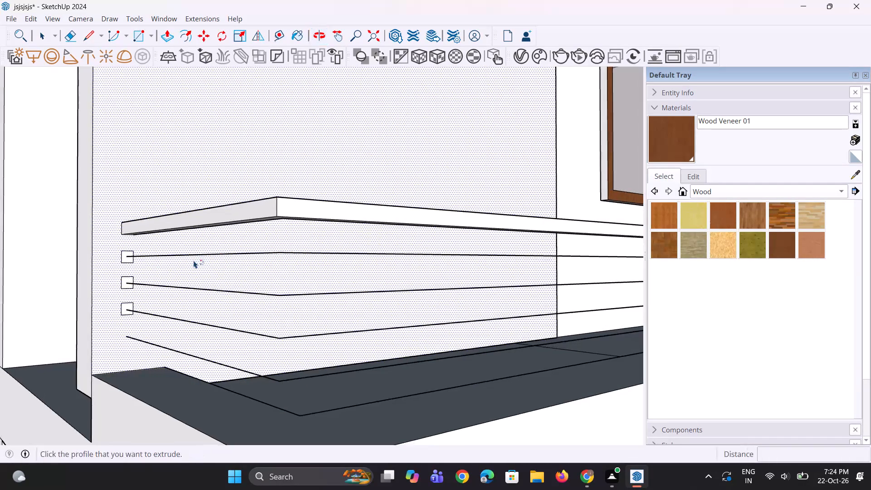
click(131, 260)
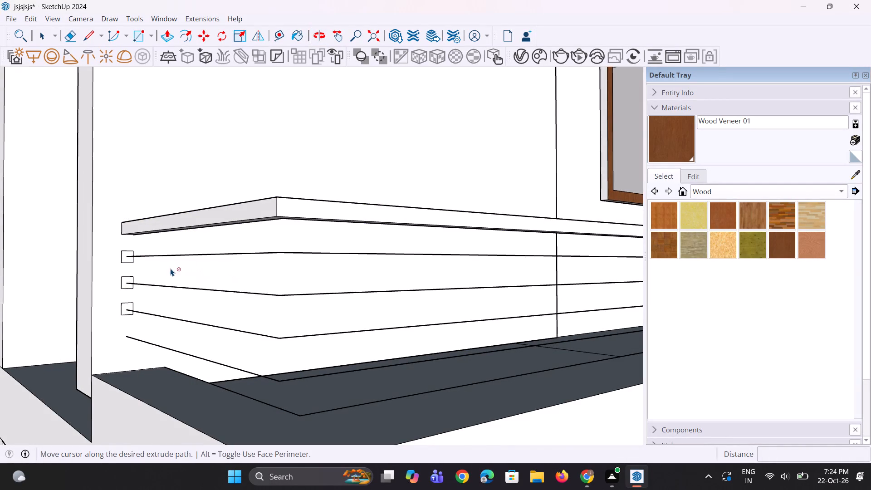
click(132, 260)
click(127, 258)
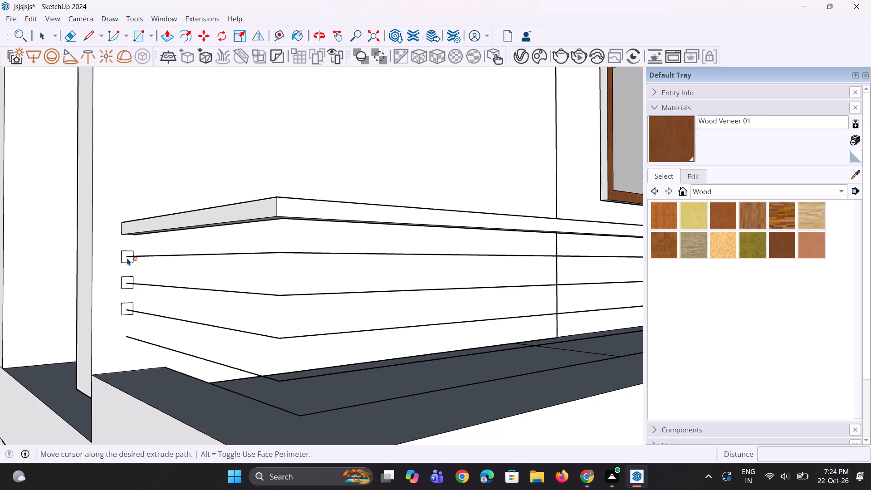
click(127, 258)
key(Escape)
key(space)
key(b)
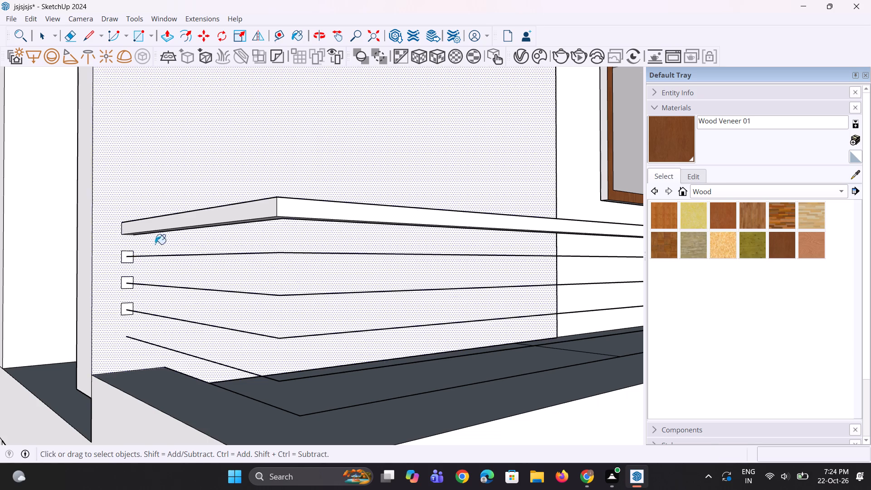
Sweep the second square profile with Follow Me along the three connected edges of the second railing path line.
key(space)
key(space)
key(space)
key(space)
click(157, 255)
scroll(97, 265, down, 3)
scroll(295, 267, up, 1)
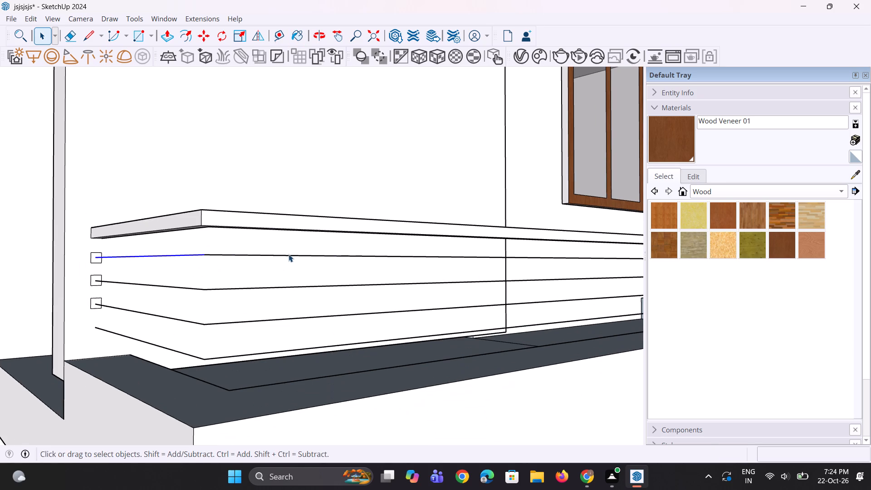
ctrl+click(288, 256)
scroll(87, 263, down, 4)
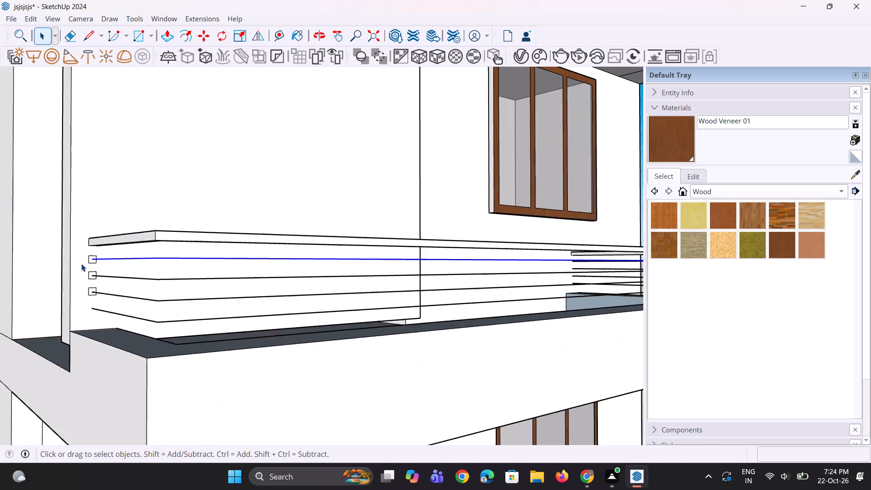
scroll(81, 264, down, 2)
scroll(660, 233, up, 3)
scroll(587, 250, up, 10)
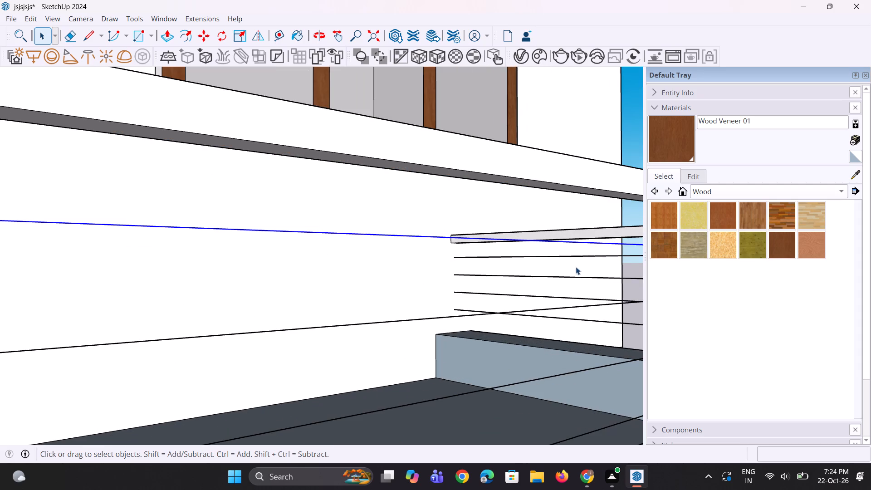
ctrl+click(578, 257)
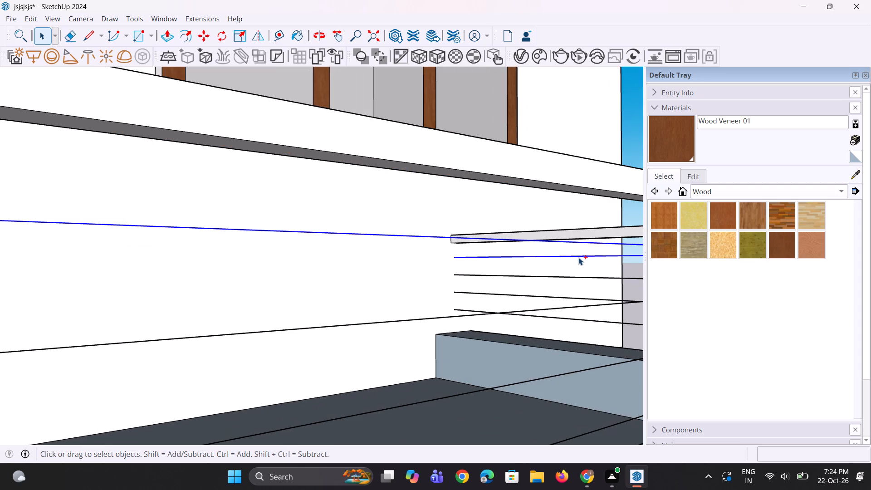
click(24, 40)
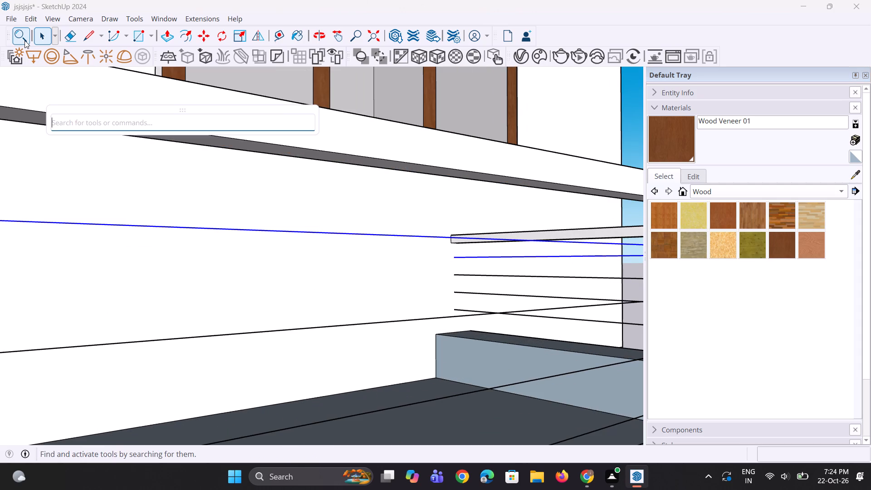
key(f)
key(o)
key(l)
key(l)
click(117, 157)
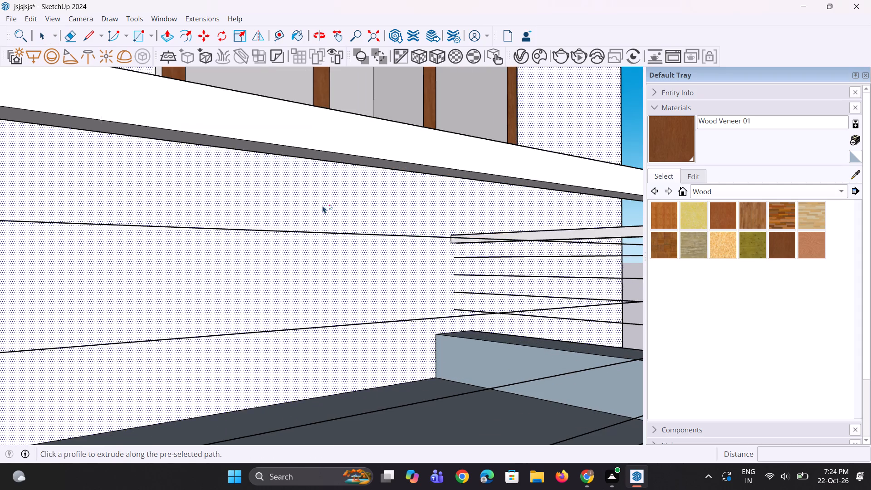
scroll(479, 212, down, 11)
scroll(240, 203, up, 4)
scroll(92, 222, up, 2)
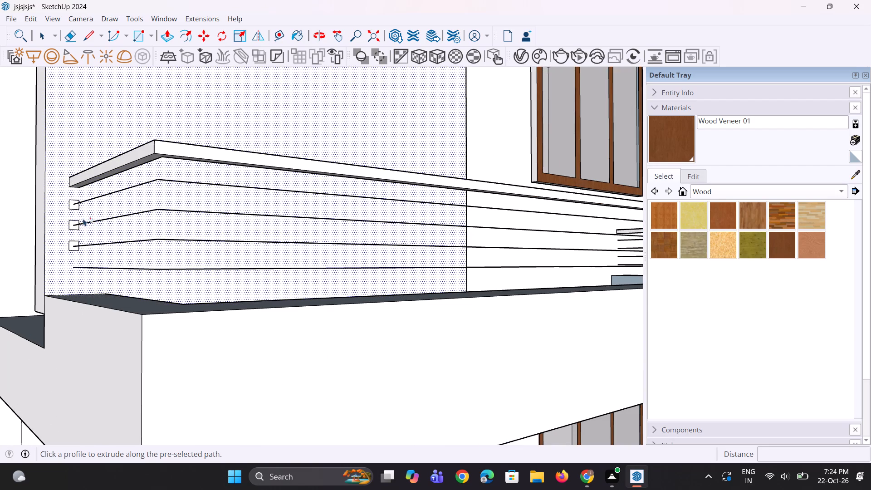
click(78, 207)
scroll(157, 206, down, 3)
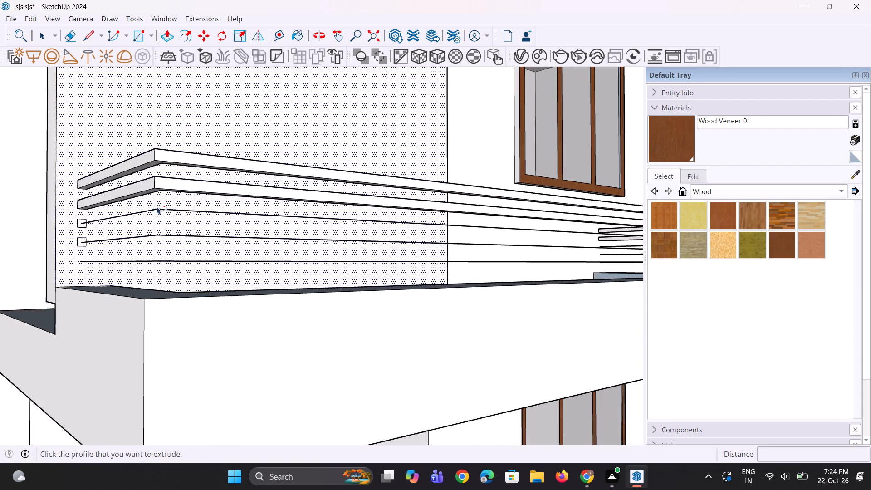
Sweep the third square profile with Follow Me along the three connected edges of the third railing path line.
scroll(157, 206, down, 2)
middle_drag(192, 208, 182, 242)
key(space)
key(space)
scroll(137, 239, up, 2)
key(space)
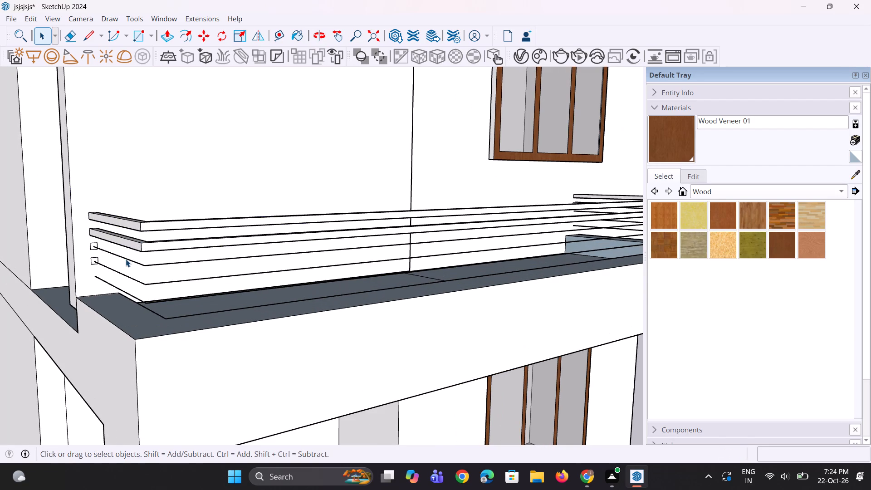
click(126, 259)
scroll(171, 269, up, 3)
ctrl+click(173, 262)
scroll(89, 253, down, 16)
scroll(492, 230, up, 1)
middle_drag(492, 230, 370, 231)
scroll(366, 230, up, 5)
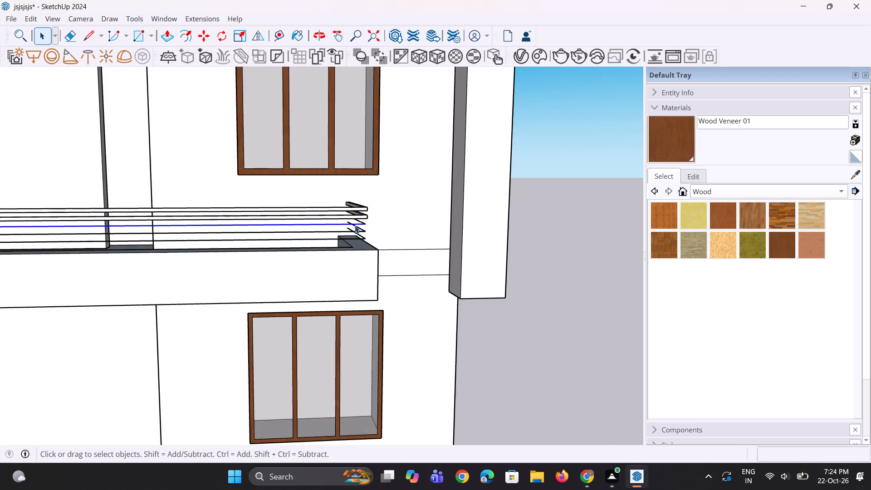
scroll(355, 225, up, 6)
ctrl+middle_drag(363, 221, 359, 216)
ctrl+scroll(359, 216, up, 1)
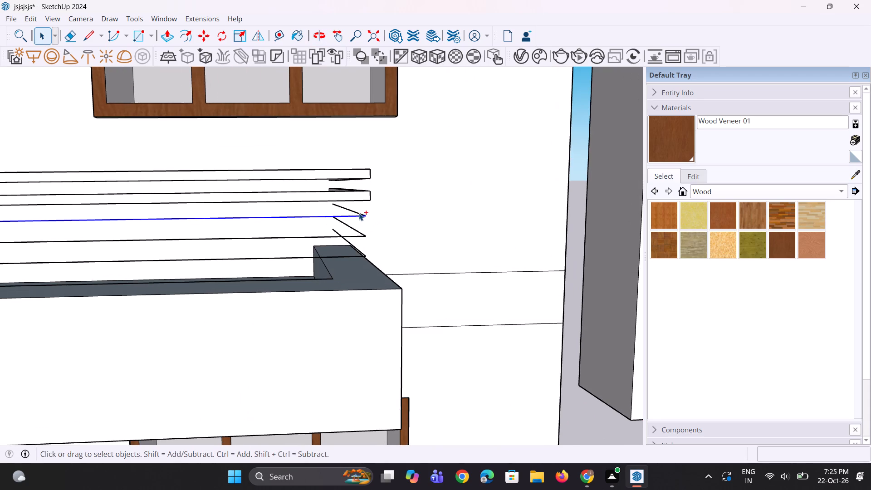
ctrl+click(359, 213)
click(16, 42)
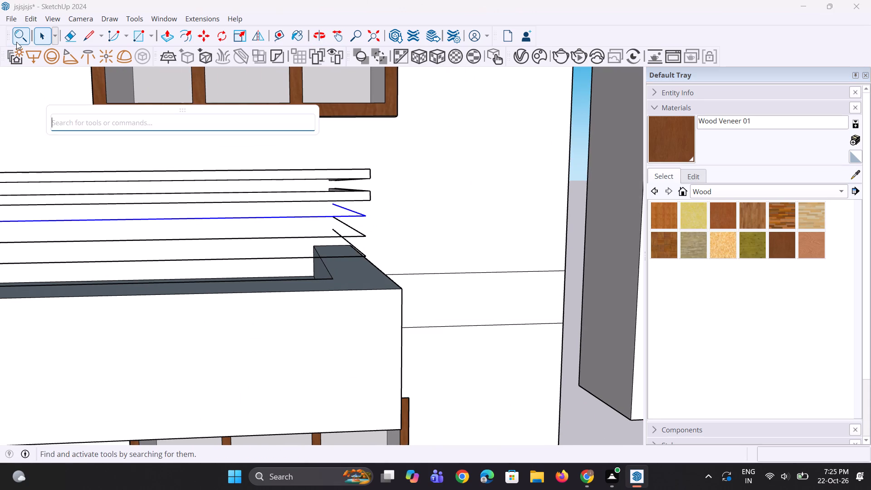
key(f)
key(o)
key(l)
key(l)
click(96, 146)
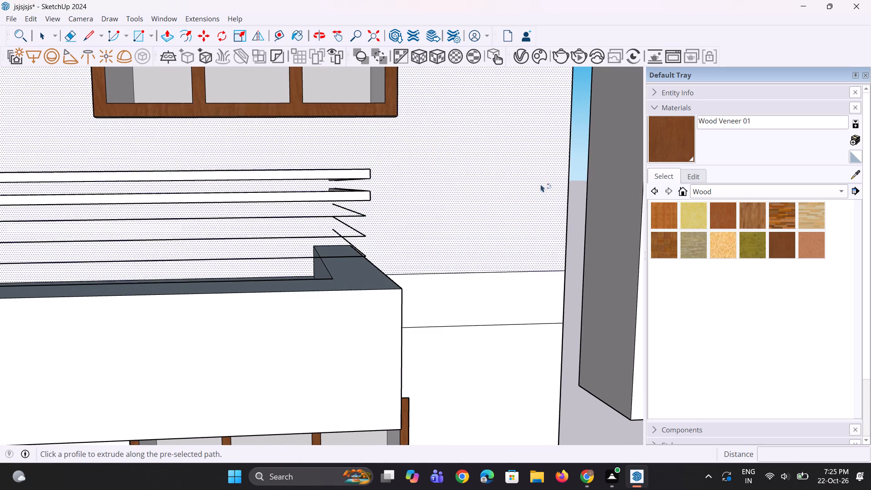
scroll(549, 186, down, 14)
scroll(191, 170, up, 2)
middle_drag(191, 170, 277, 182)
scroll(242, 225, up, 3)
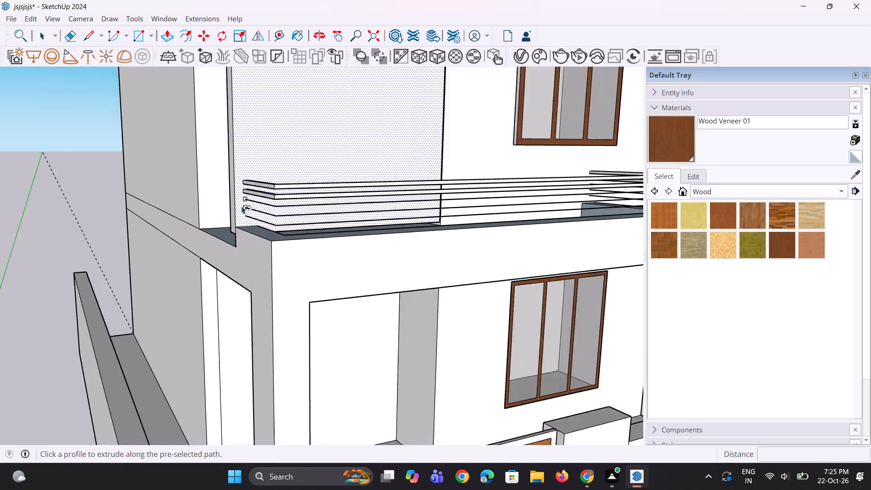
scroll(242, 206, up, 10)
click(245, 198)
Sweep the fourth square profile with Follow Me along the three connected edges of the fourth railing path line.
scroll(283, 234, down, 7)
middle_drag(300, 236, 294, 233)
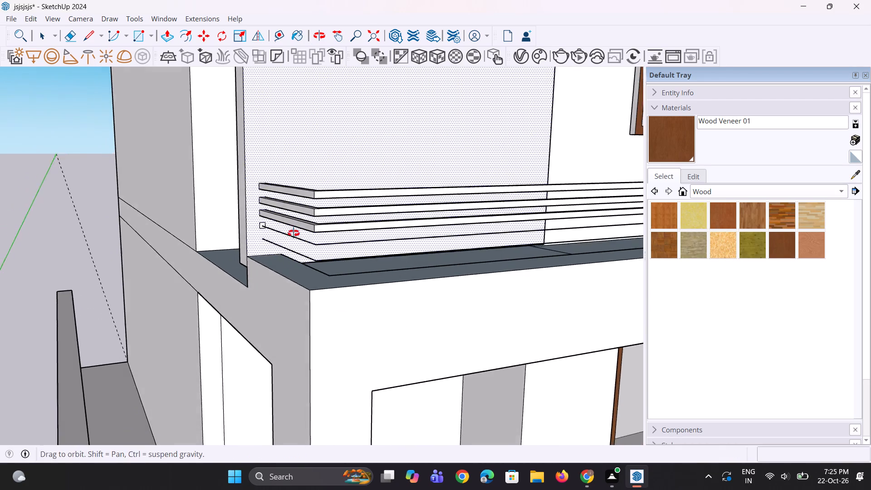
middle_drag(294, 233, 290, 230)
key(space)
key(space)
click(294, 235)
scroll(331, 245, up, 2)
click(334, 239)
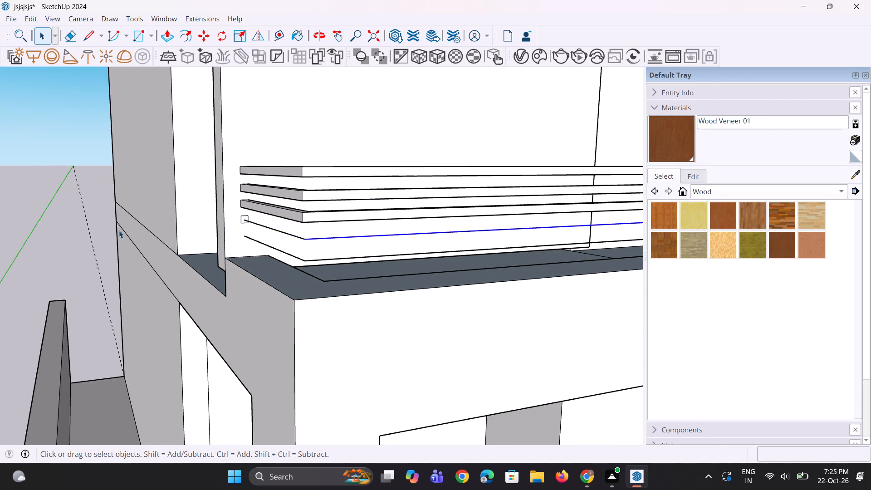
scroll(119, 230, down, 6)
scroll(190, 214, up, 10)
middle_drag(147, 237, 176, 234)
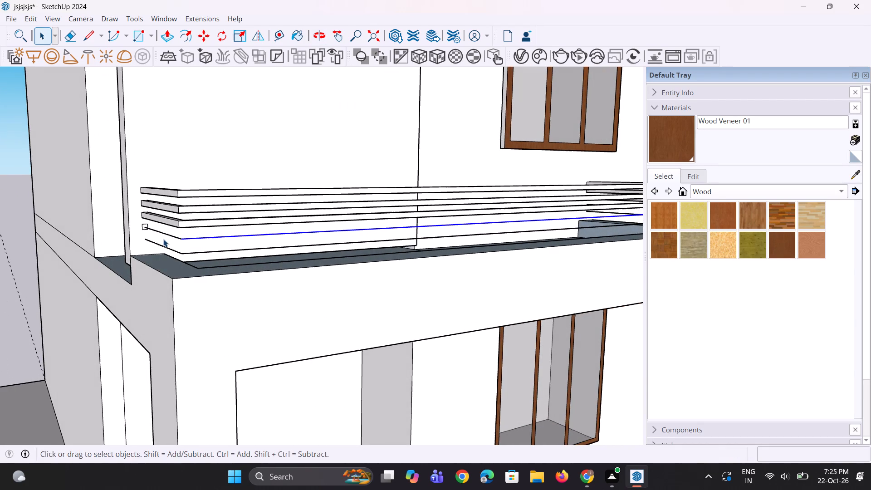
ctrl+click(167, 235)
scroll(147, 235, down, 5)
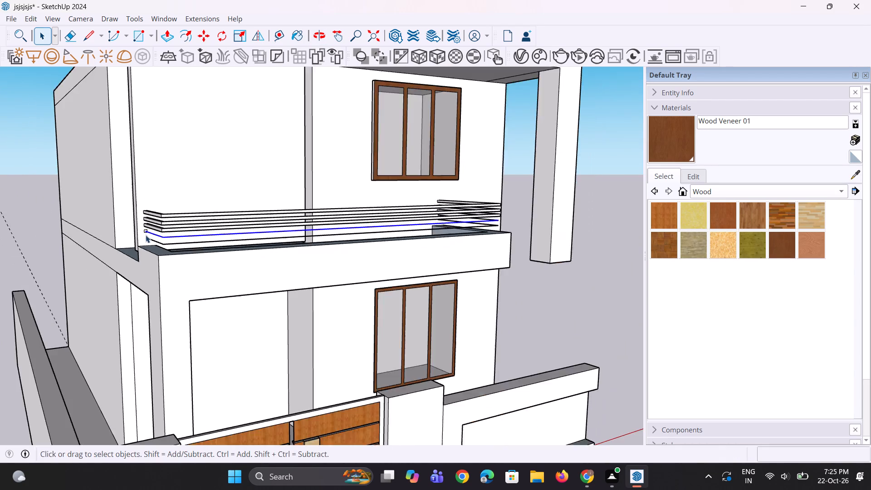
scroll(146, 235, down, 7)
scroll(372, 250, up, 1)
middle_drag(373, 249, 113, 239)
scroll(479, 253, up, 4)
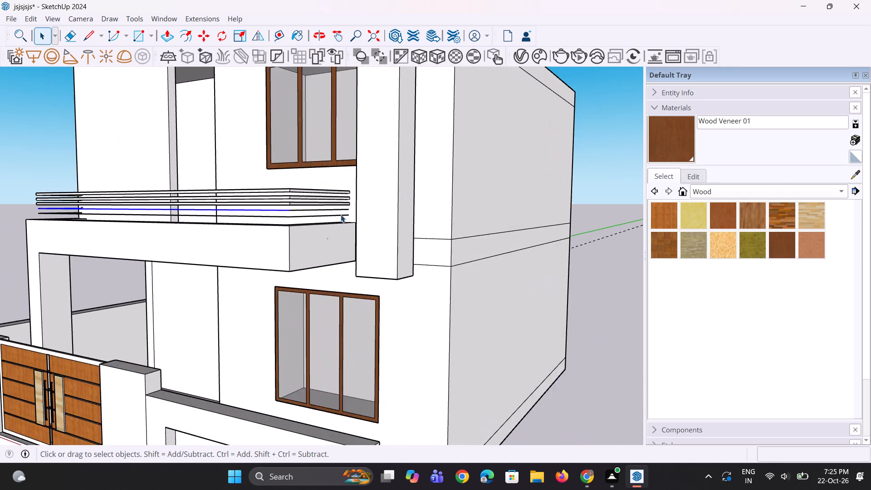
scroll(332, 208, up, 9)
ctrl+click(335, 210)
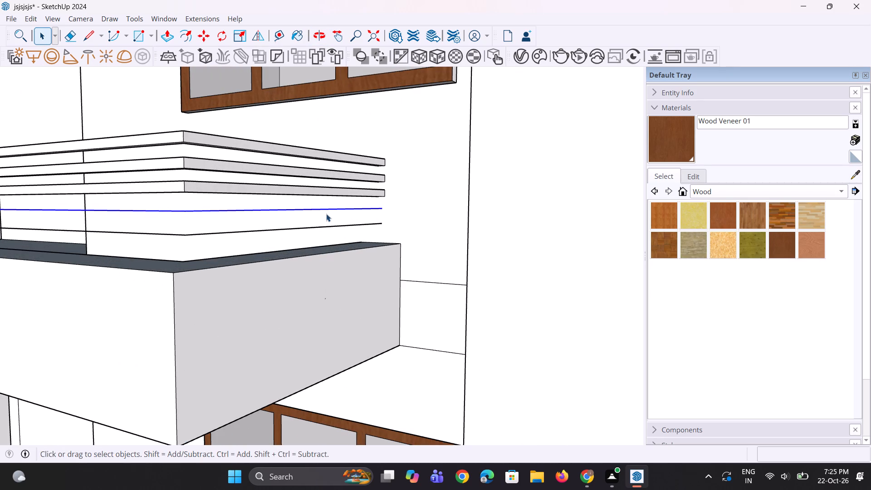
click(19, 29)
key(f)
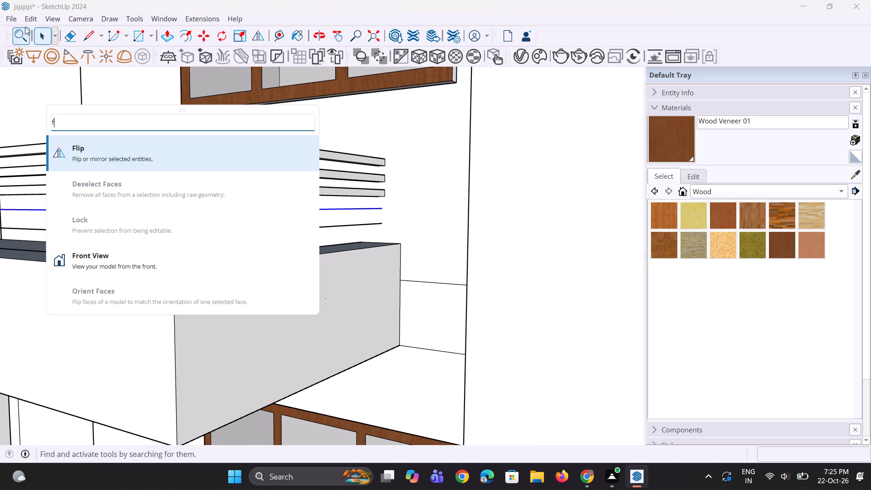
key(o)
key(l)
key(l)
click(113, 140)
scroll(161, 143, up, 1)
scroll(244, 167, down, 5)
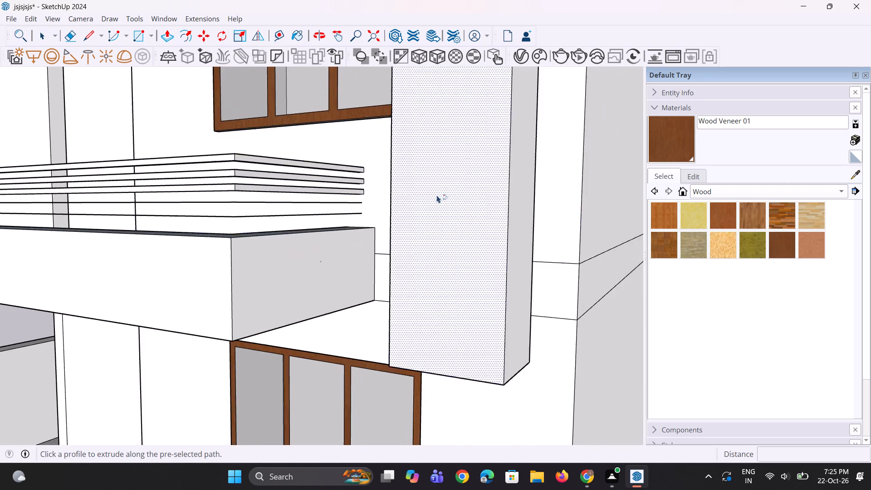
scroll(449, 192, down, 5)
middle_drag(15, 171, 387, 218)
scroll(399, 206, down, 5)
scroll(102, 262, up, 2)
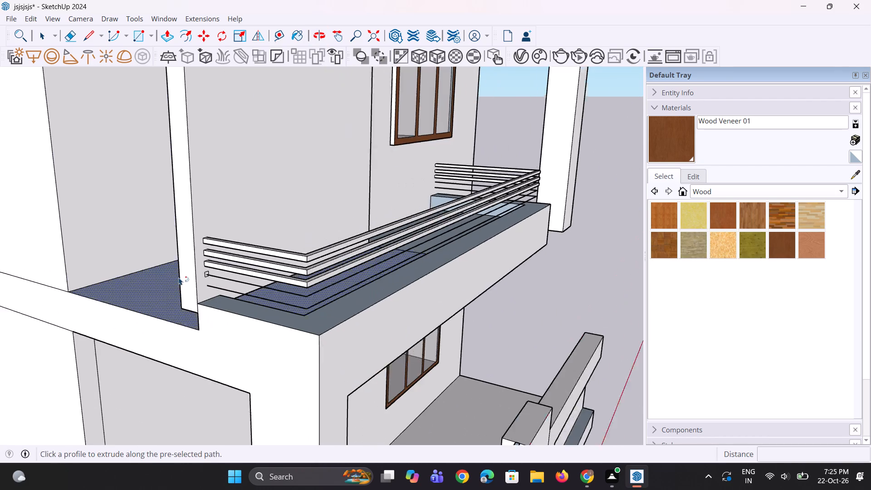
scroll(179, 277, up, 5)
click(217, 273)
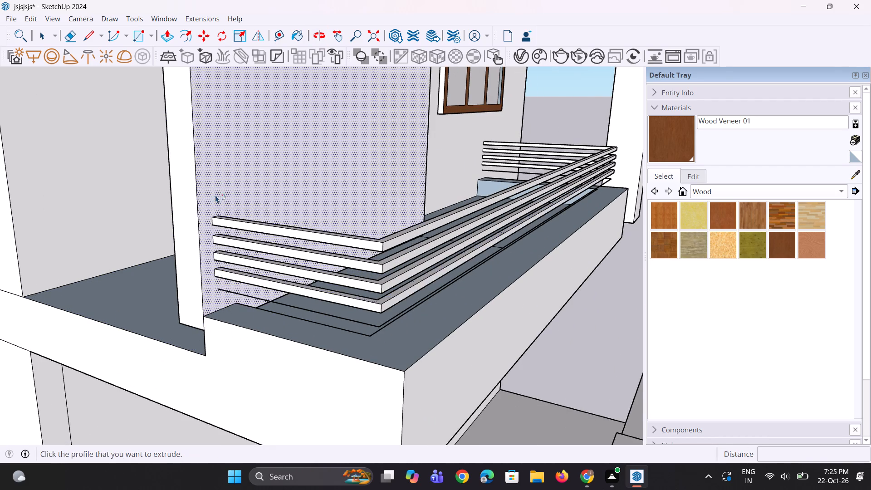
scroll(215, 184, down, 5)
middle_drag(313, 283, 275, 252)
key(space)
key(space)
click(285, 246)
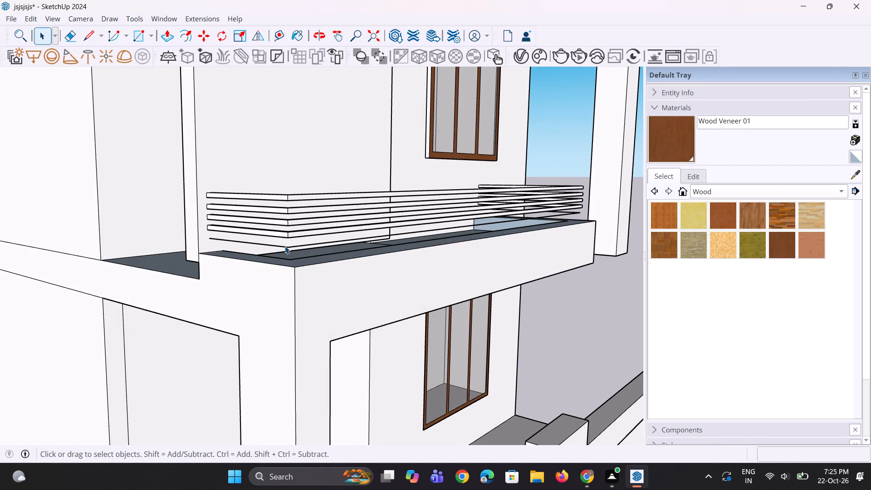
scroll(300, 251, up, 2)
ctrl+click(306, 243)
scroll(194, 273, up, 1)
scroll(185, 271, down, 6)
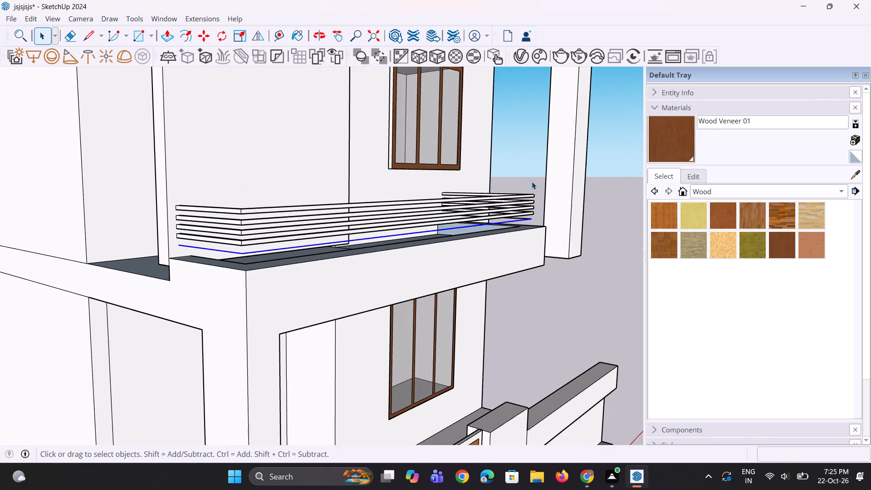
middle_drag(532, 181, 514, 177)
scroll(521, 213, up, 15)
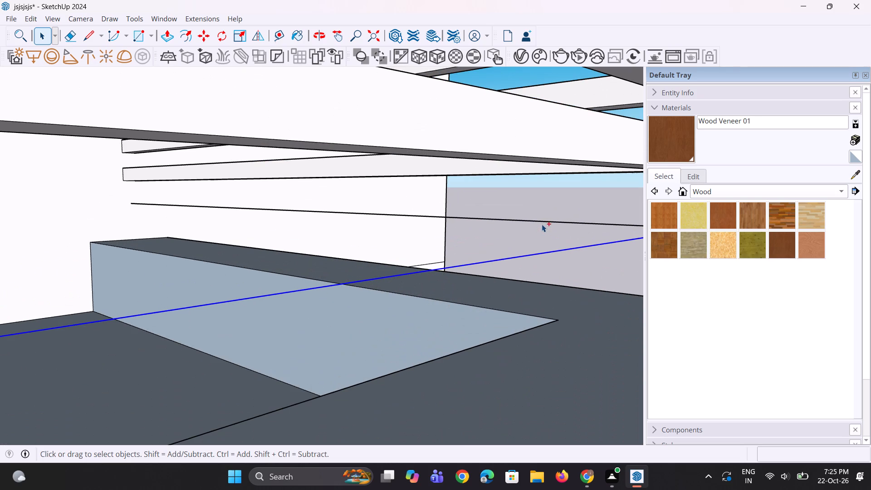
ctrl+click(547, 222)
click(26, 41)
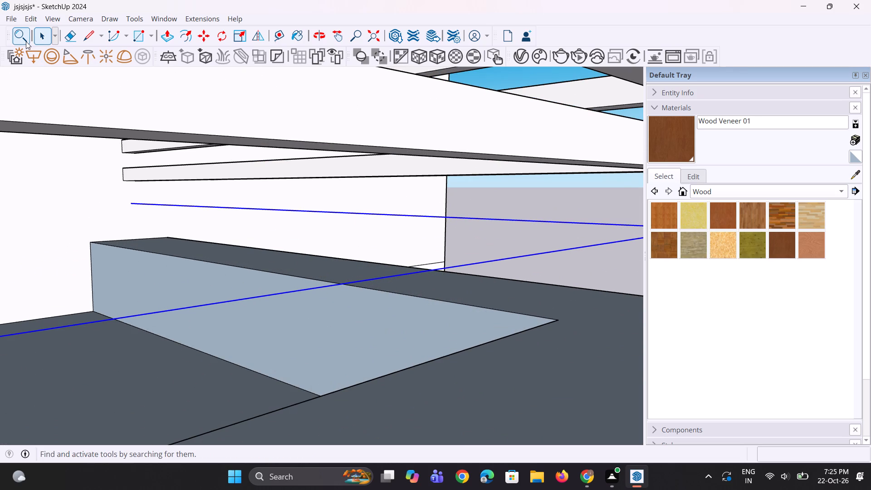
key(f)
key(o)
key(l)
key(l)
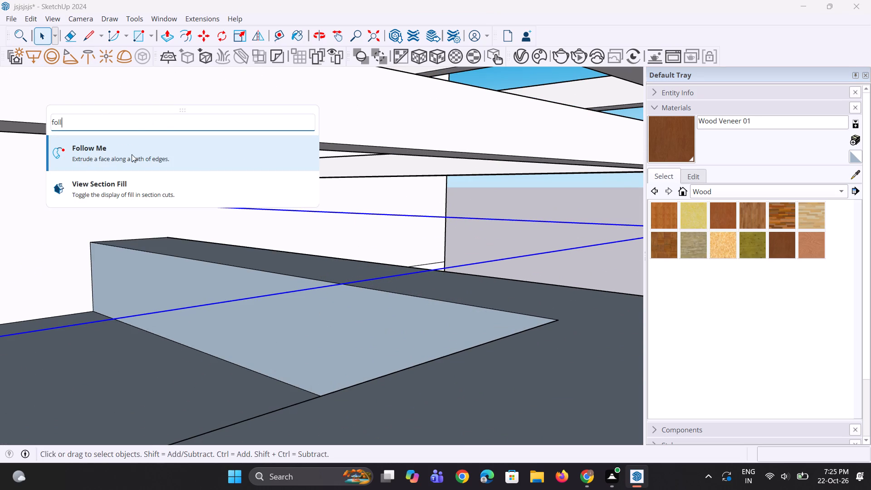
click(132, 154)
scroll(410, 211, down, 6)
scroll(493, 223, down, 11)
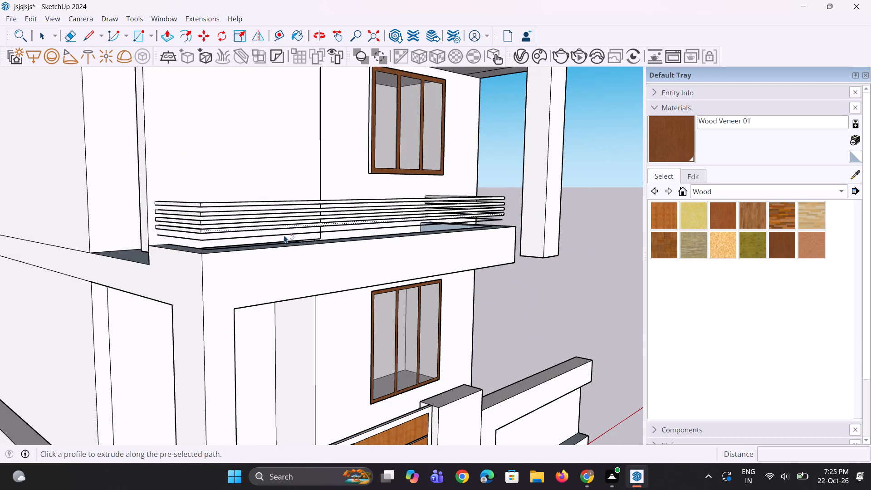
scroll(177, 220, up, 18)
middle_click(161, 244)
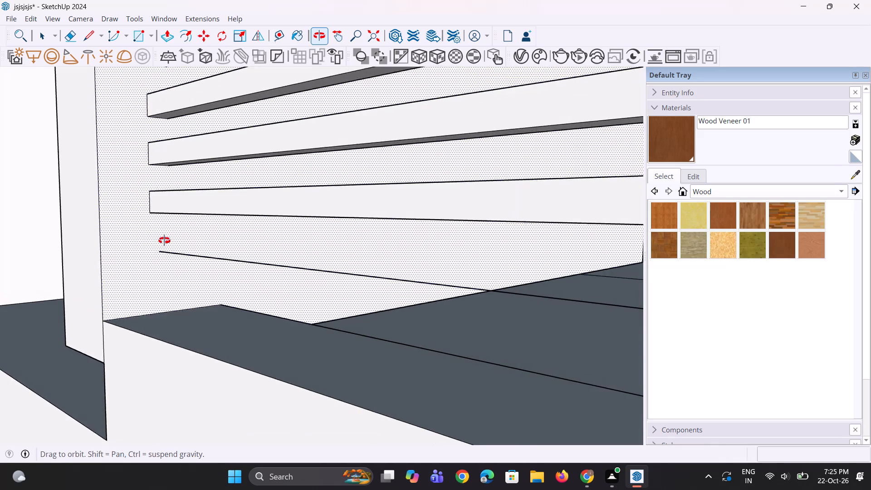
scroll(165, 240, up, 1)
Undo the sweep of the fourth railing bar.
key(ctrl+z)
Copy the fourth square profile down about 4 3/8" onto the start of the fifth, lowest railing path line.
key(space)
key(space)
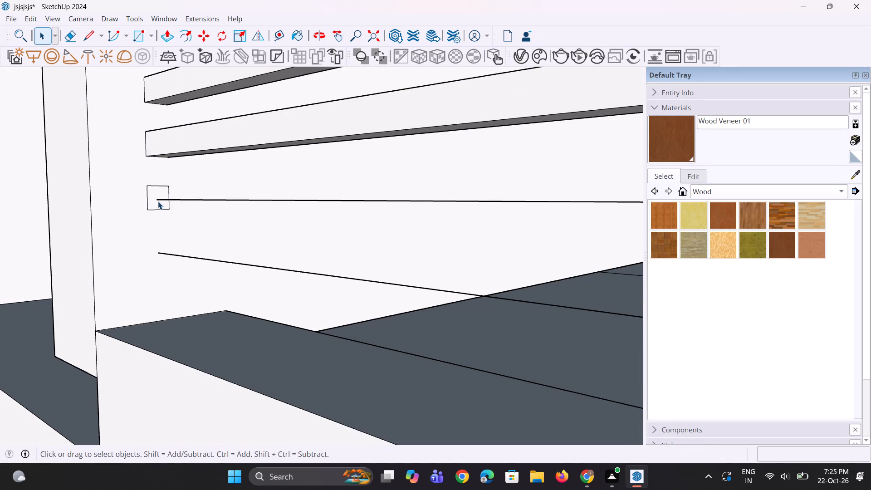
click(157, 201)
key(m)
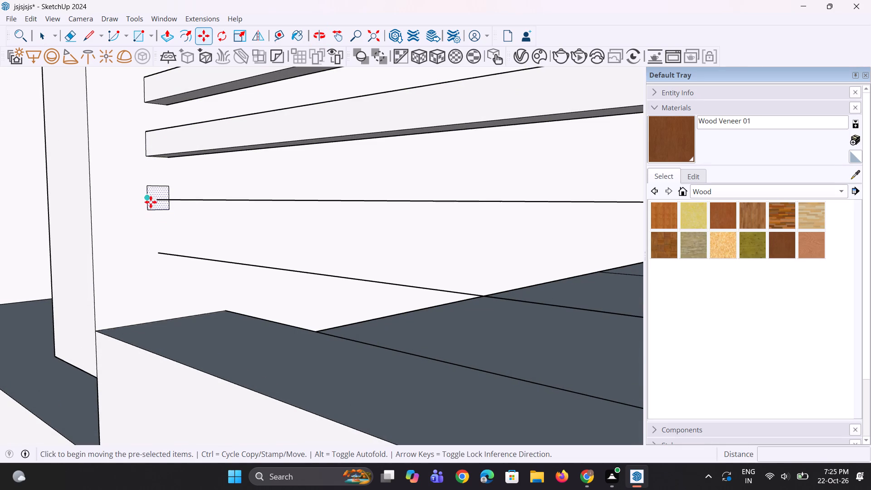
click(151, 200)
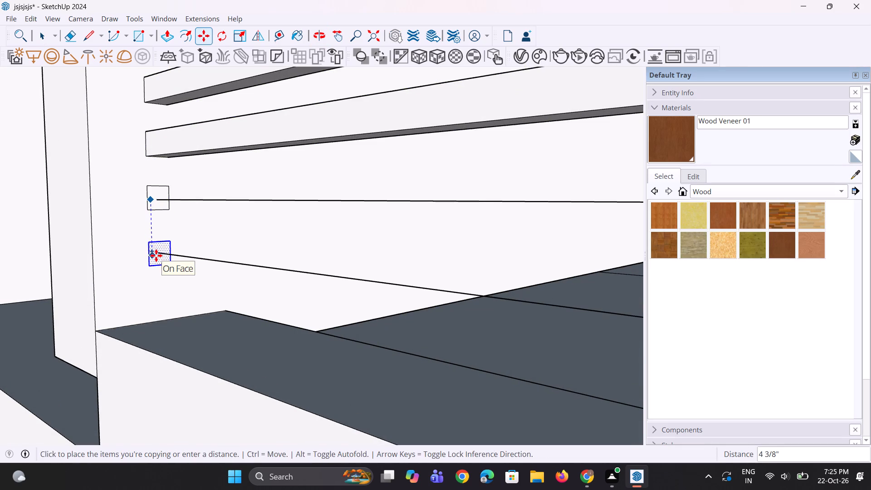
click(156, 255)
key(space)
key(space)
Sweep the fourth square profile with Follow Me along the three connected edges of the fourth railing path line.
click(205, 199)
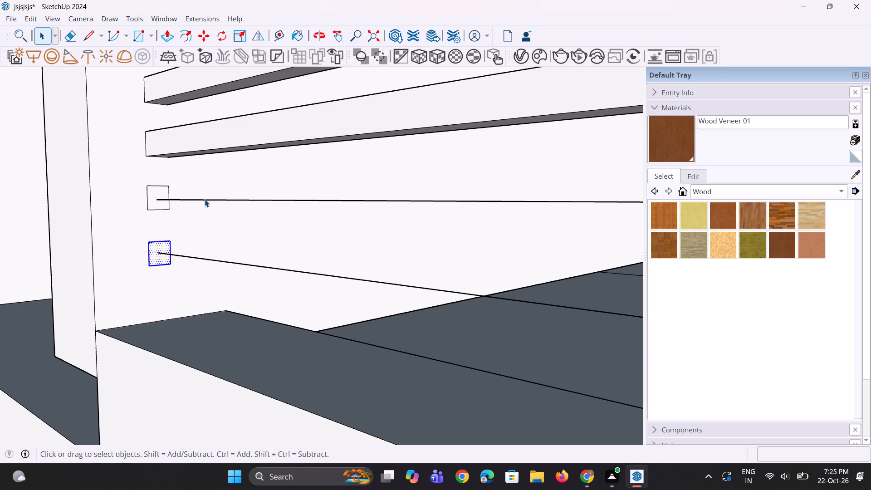
scroll(113, 225, down, 13)
scroll(349, 224, up, 3)
ctrl+click(313, 209)
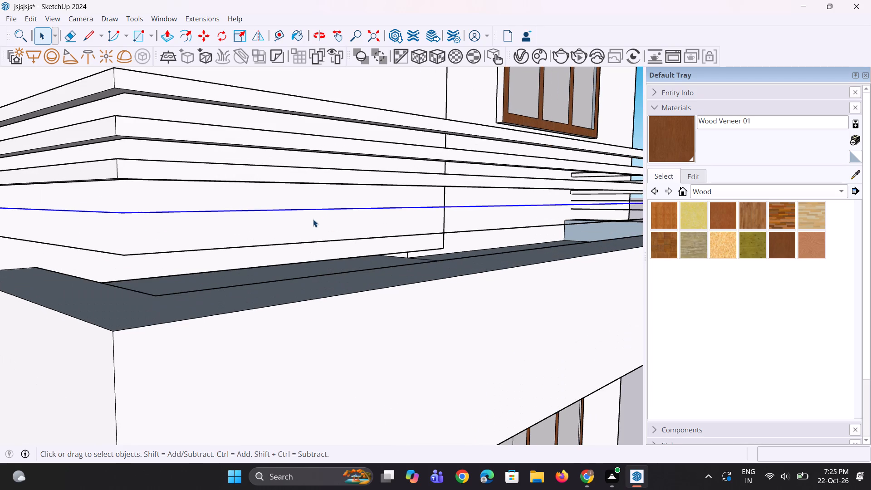
scroll(619, 189, up, 4)
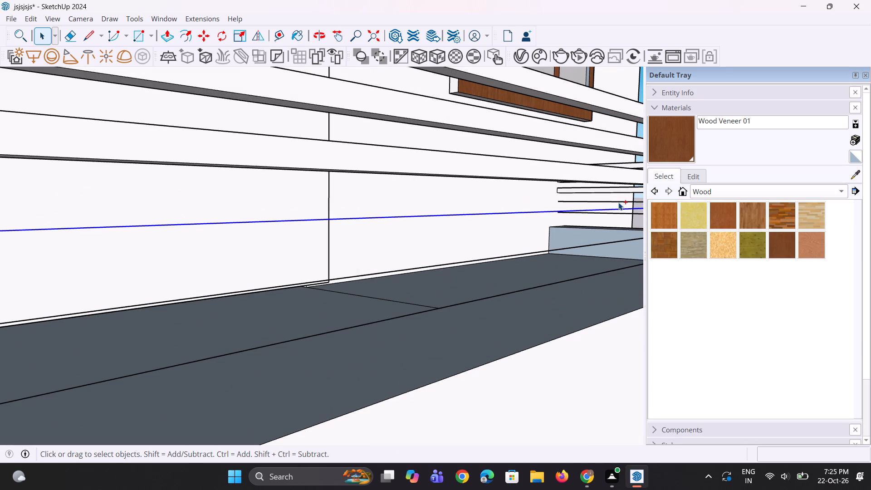
ctrl+click(618, 202)
click(14, 38)
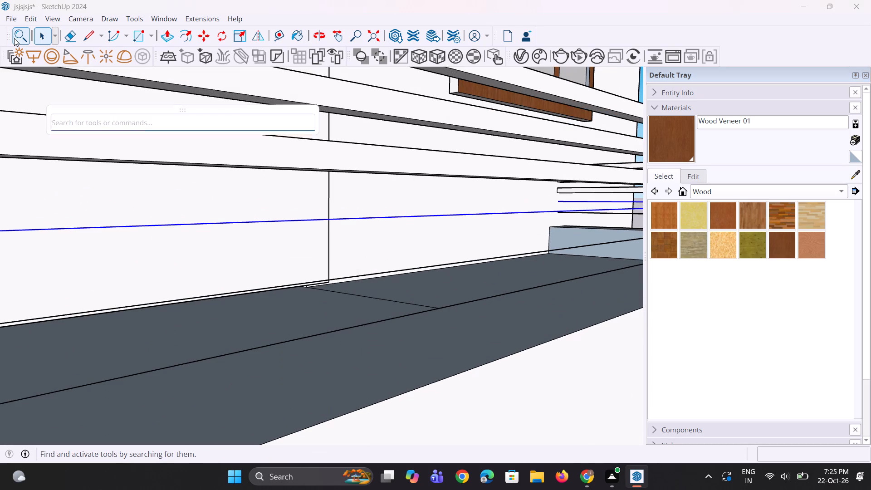
key(f)
key(o)
key(l)
key(l)
click(108, 149)
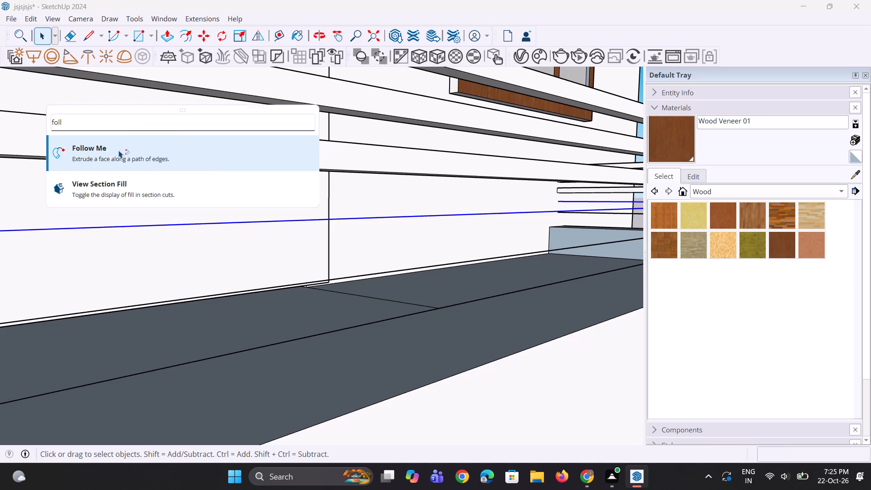
scroll(411, 187, down, 11)
scroll(294, 186, up, 5)
scroll(229, 195, up, 4)
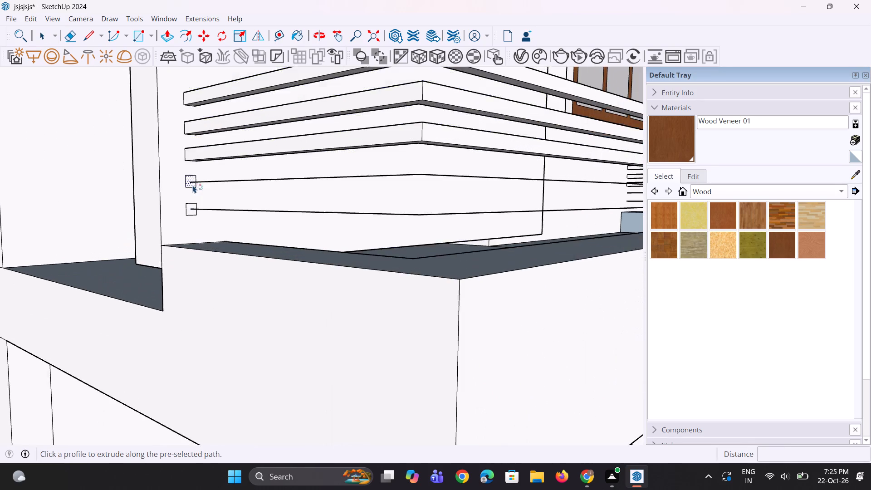
scroll(193, 185, up, 2)
click(190, 185)
scroll(205, 188, down, 6)
key(space)
key(space)
Sweep the fifth, lowest square profile with Follow Me along the three connected edges of the lowest railing path line.
click(224, 203)
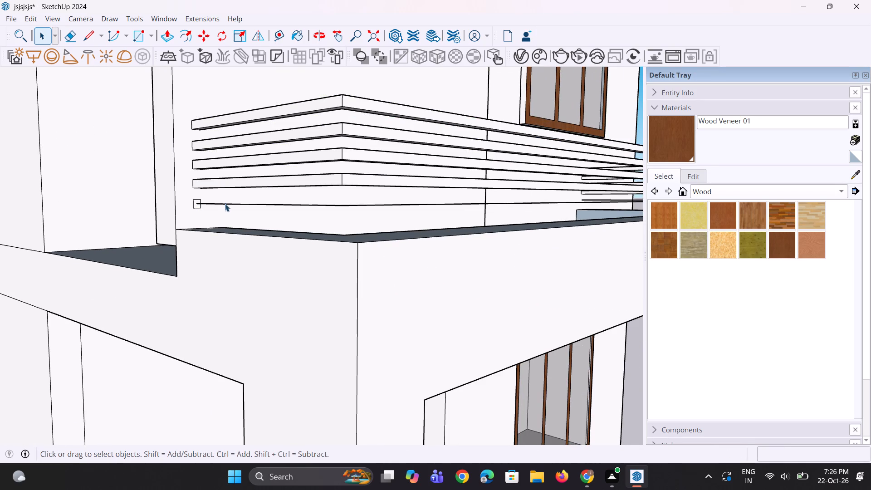
scroll(387, 210, up, 2)
ctrl+click(416, 201)
scroll(272, 215, down, 2)
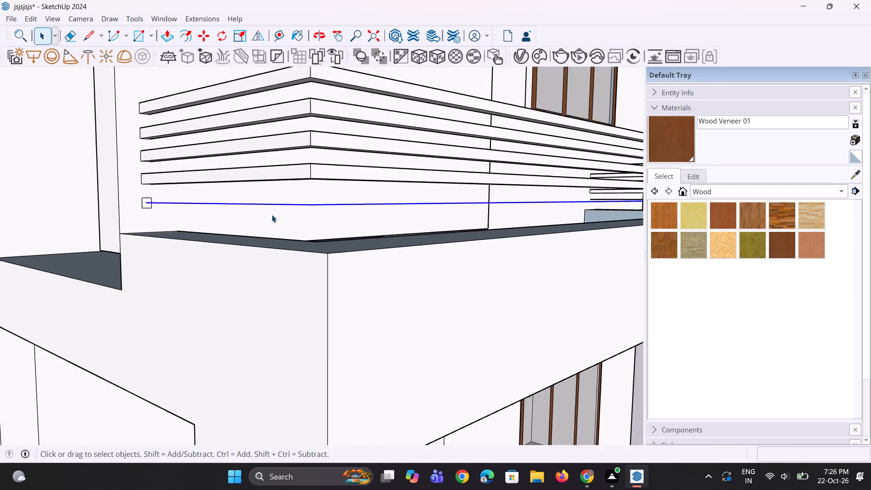
scroll(272, 215, down, 3)
scroll(590, 184, up, 9)
ctrl+click(612, 211)
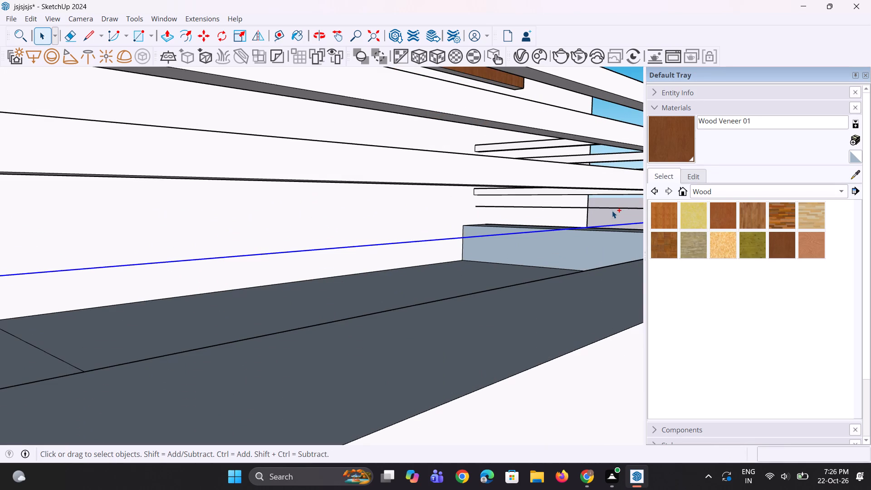
ctrl+click(615, 209)
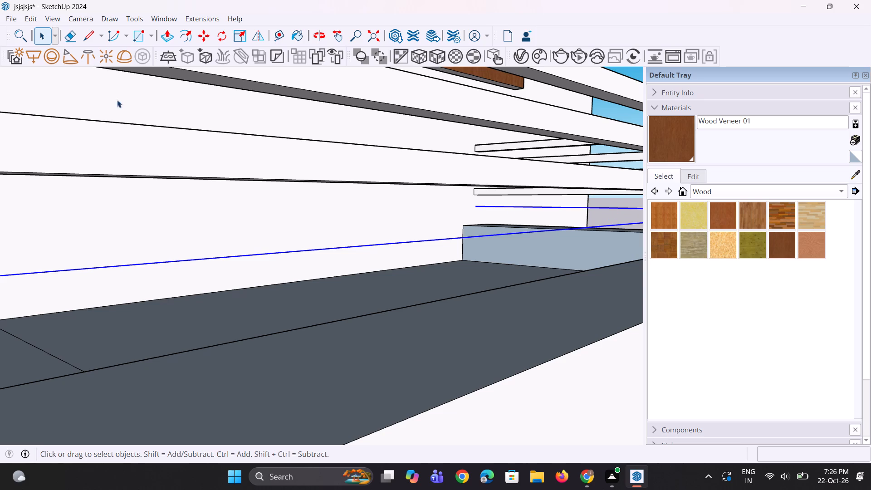
click(24, 38)
key(f)
key(o)
key(l)
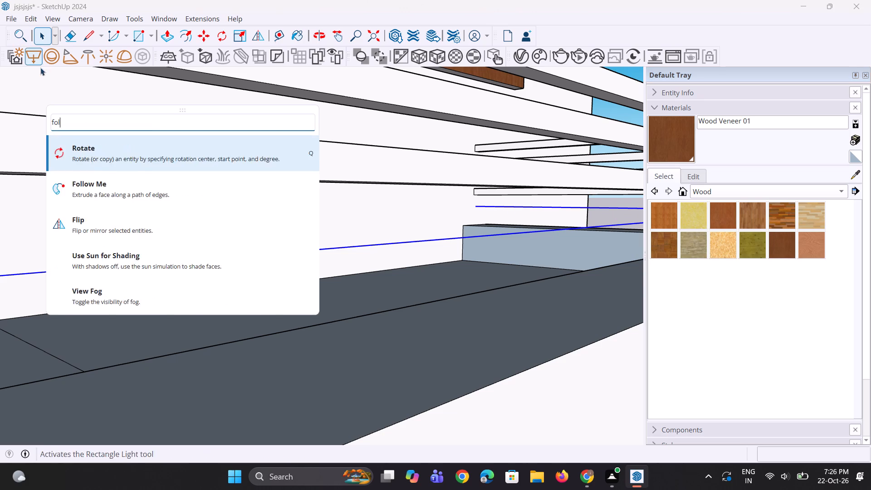
key(l)
click(122, 162)
scroll(284, 128, down, 11)
scroll(500, 122, down, 4)
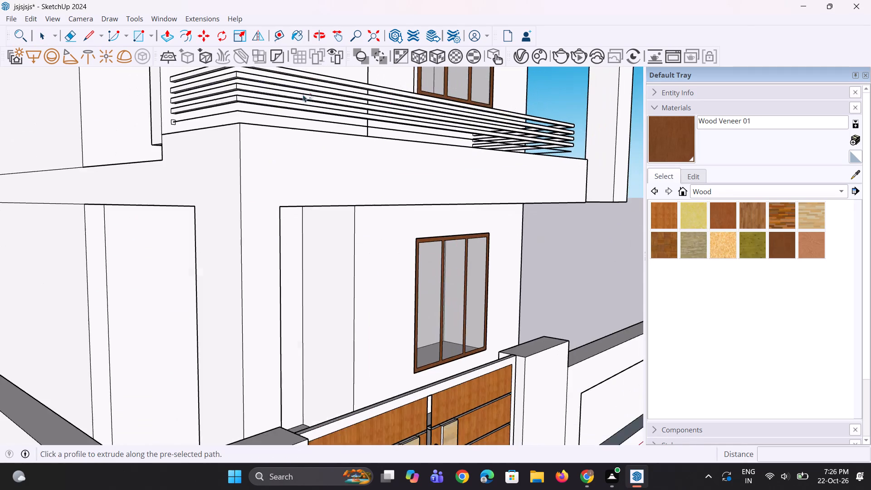
middle_drag(302, 104, 322, 162)
scroll(196, 163, up, 7)
click(182, 185)
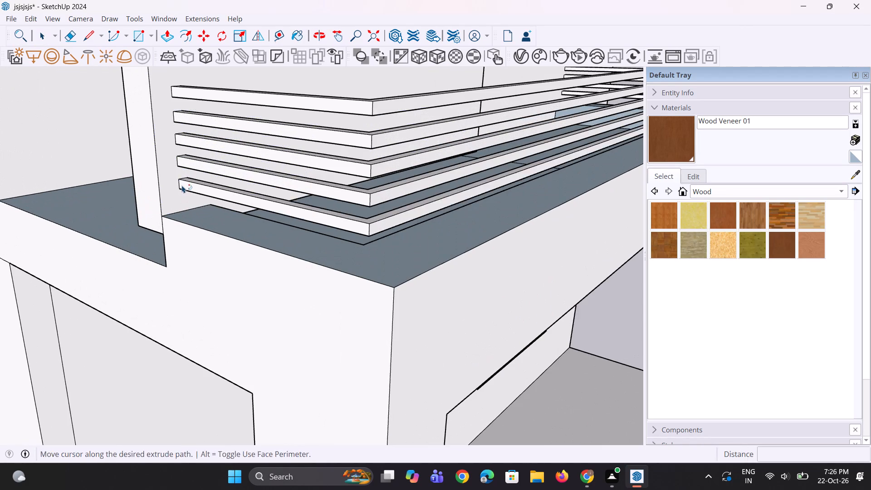
scroll(182, 185, down, 6)
scroll(231, 192, up, 1)
middle_drag(231, 193, 161, 172)
scroll(160, 170, down, 12)
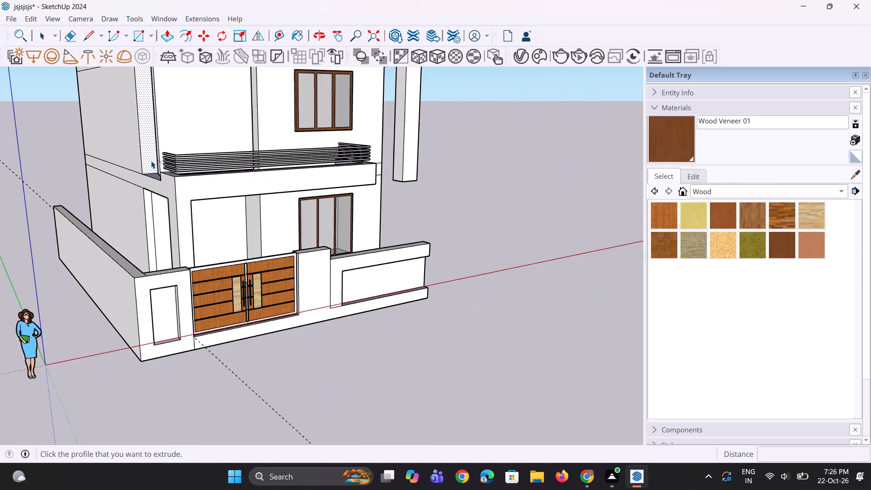
scroll(175, 171, up, 1)
middle_drag(174, 172, 103, 173)
key(space)
key(space)
Draw a horizontal rectangle about 11' 9" by 9 1/2" near the top of the rooftop block's wall facing the open roof.
scroll(168, 179, down, 11)
middle_drag(178, 137, 206, 118)
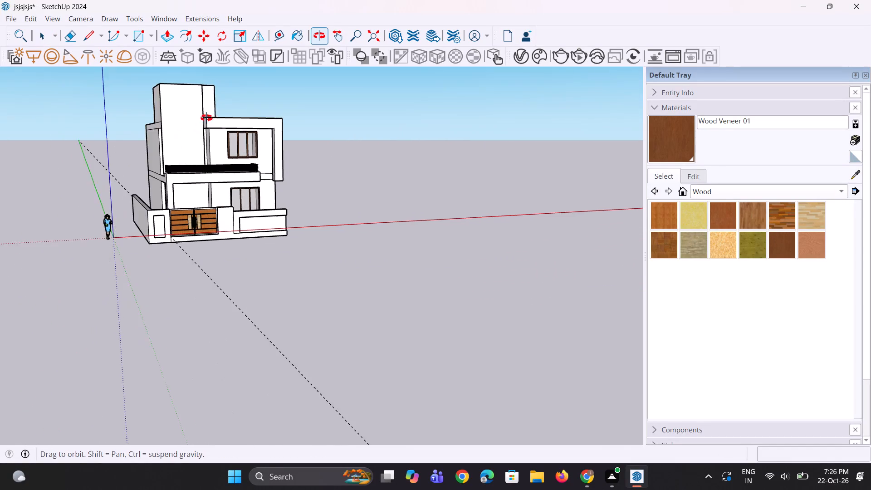
middle_drag(206, 118, 208, 114)
scroll(239, 88, up, 5)
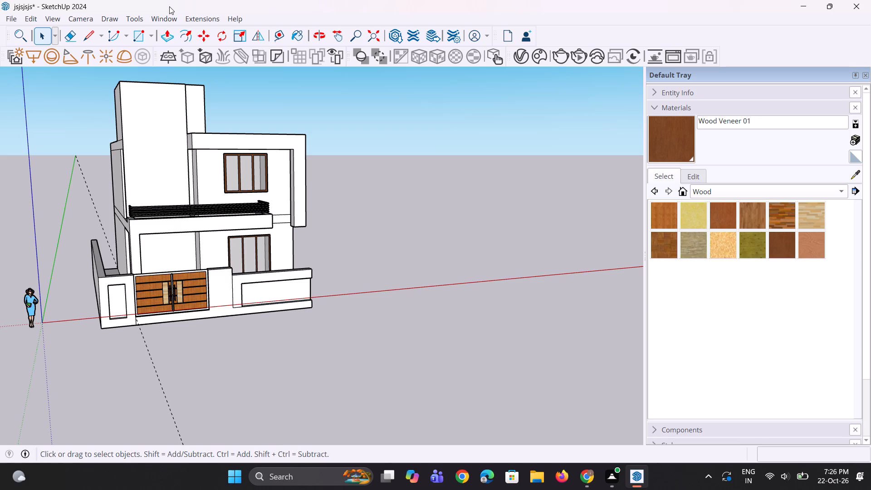
scroll(113, 22, down, 2)
middle_drag(171, 150, 0, 250)
scroll(234, 273, down, 5)
middle_drag(275, 231, 112, 144)
scroll(372, 170, up, 4)
scroll(266, 151, up, 5)
key(r)
scroll(221, 160, up, 4)
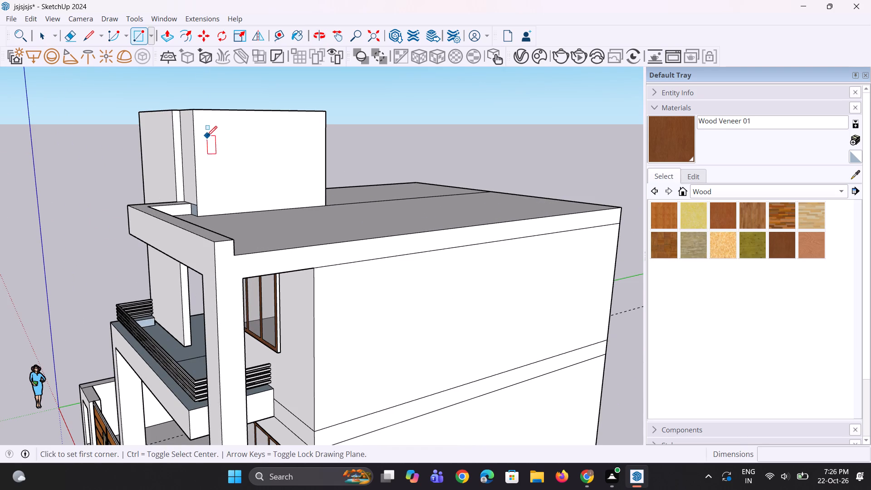
click(201, 127)
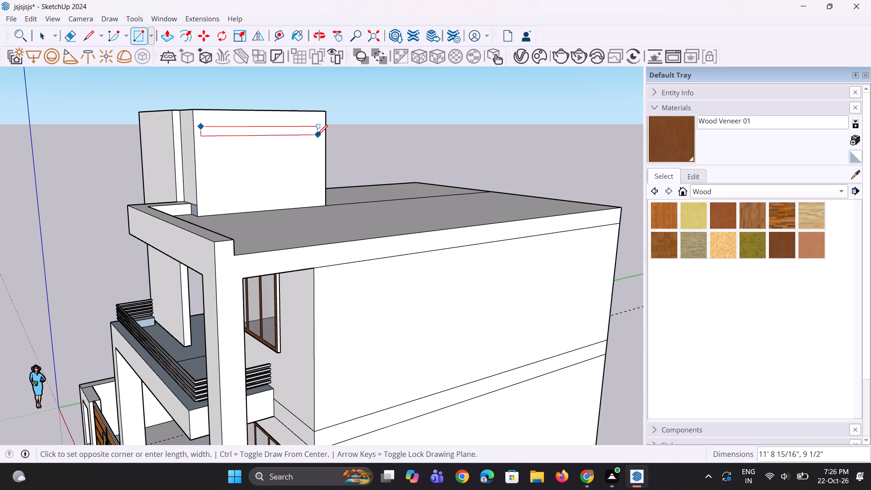
click(318, 135)
Extrude the narrow rectangle on the rooftop block with Push/Pull into a canopy slab reaching out over the roof.
middle_drag(262, 158, 382, 235)
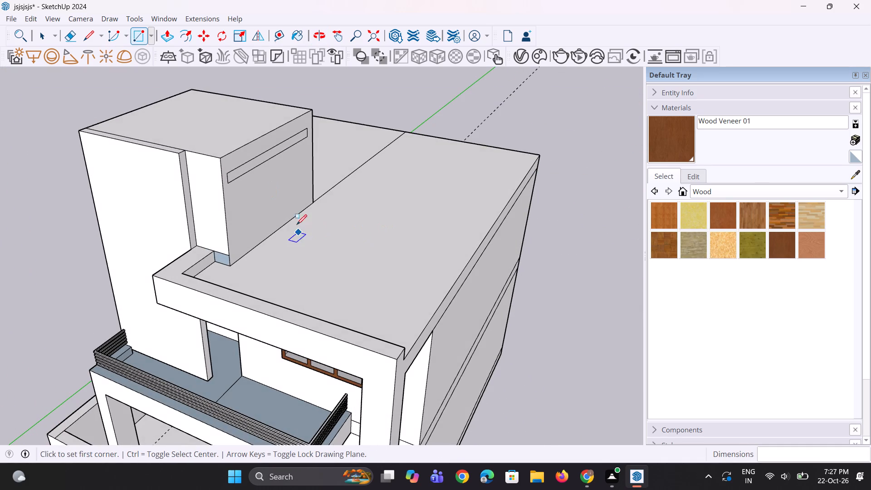
scroll(298, 215, up, 4)
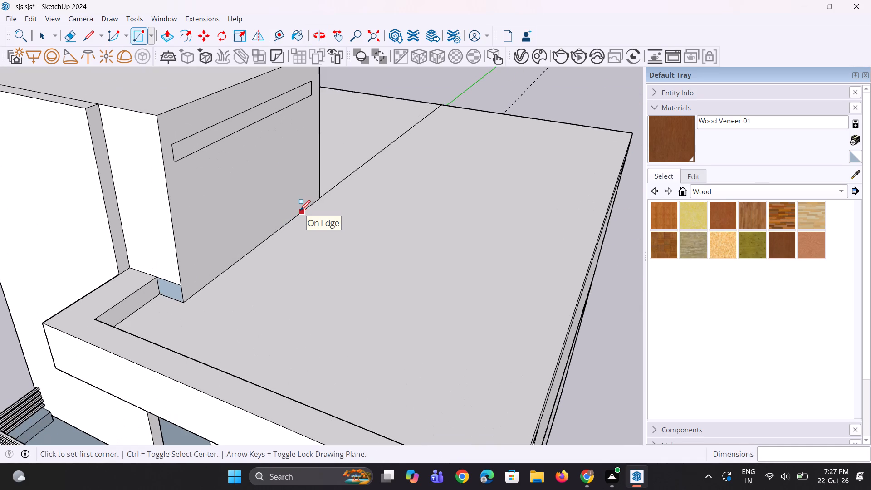
key(p)
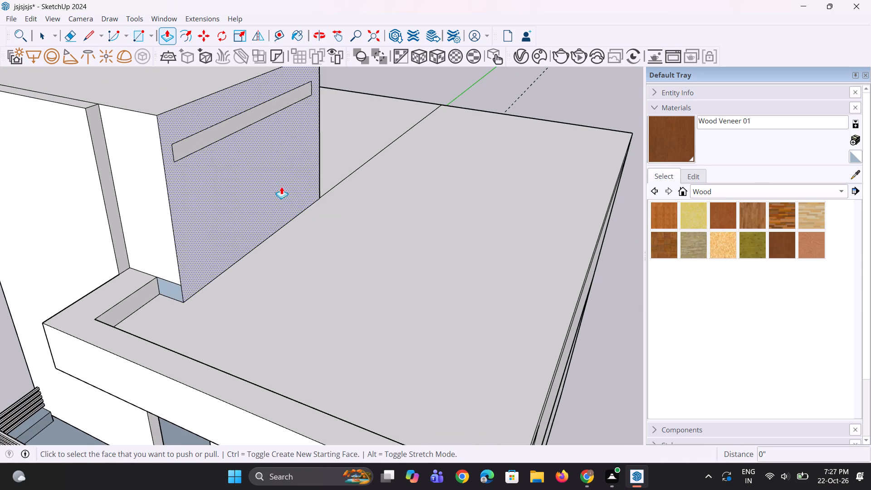
click(210, 139)
scroll(303, 182, down, 4)
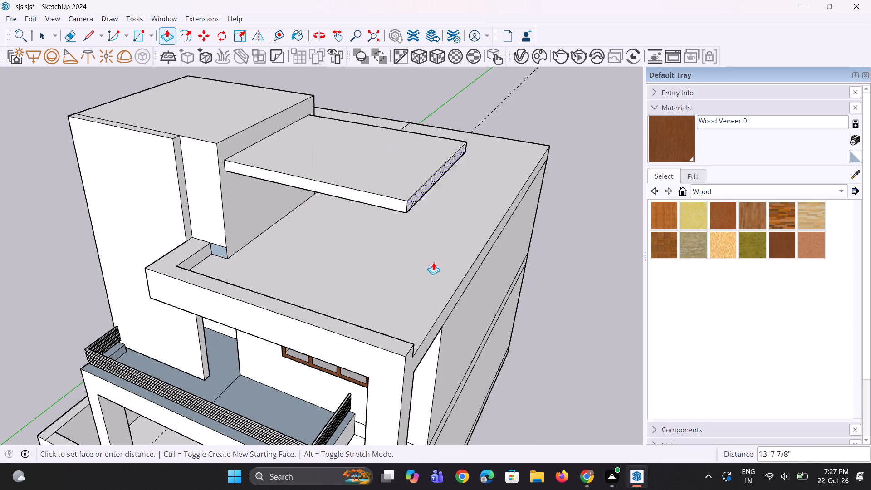
click(447, 298)
Push the canopy slab's free end face back about 1' 1 7/16" towards the rooftop block.
middle_drag(420, 304, 459, 285)
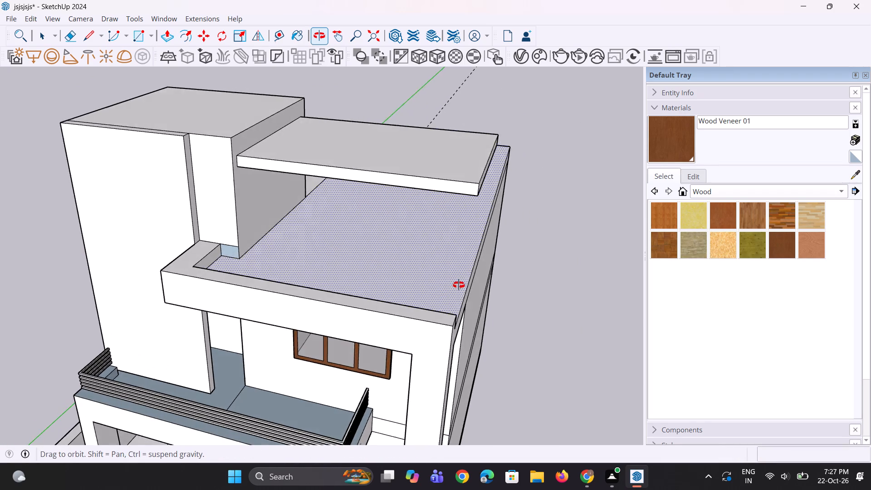
middle_drag(459, 285, 468, 274)
scroll(448, 227, up, 3)
middle_drag(511, 152, 493, 157)
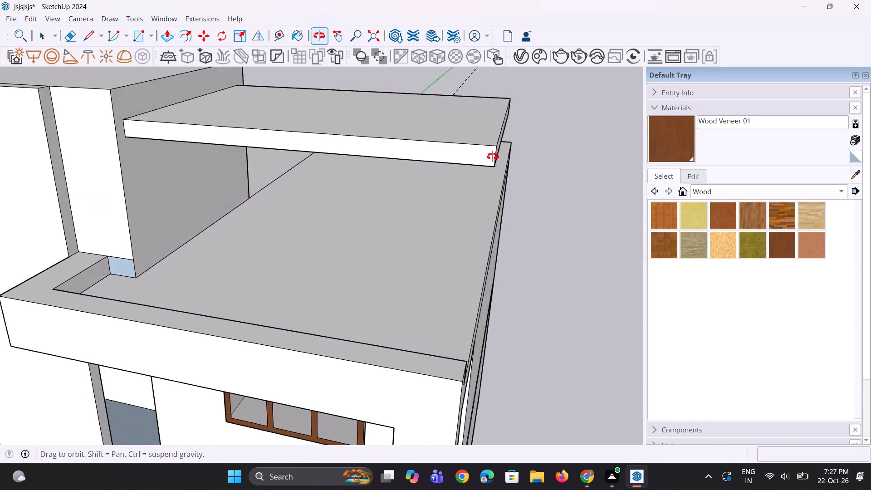
middle_drag(493, 157, 482, 158)
click(479, 159)
click(448, 168)
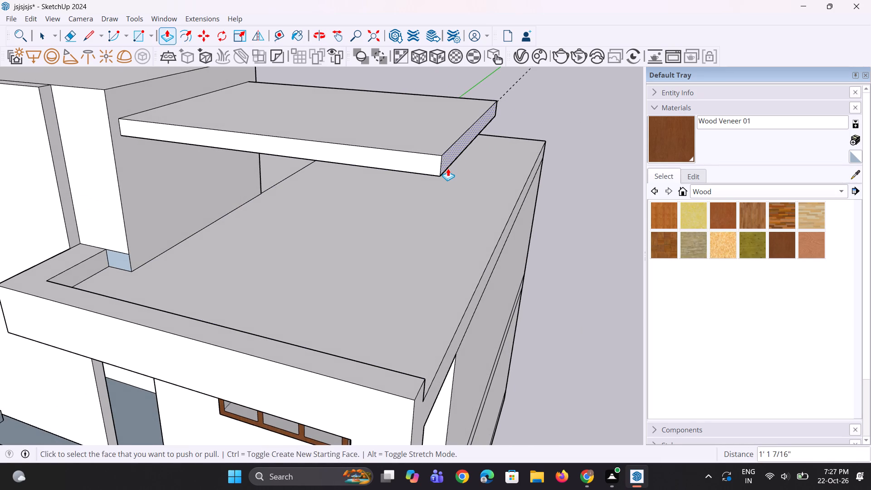
Copy the bottom edge of the canopy slab's free end about 6 3/8" inward across the slab's underside.
middle_drag(454, 191, 528, 152)
scroll(528, 152, up, 2)
middle_drag(528, 152, 529, 152)
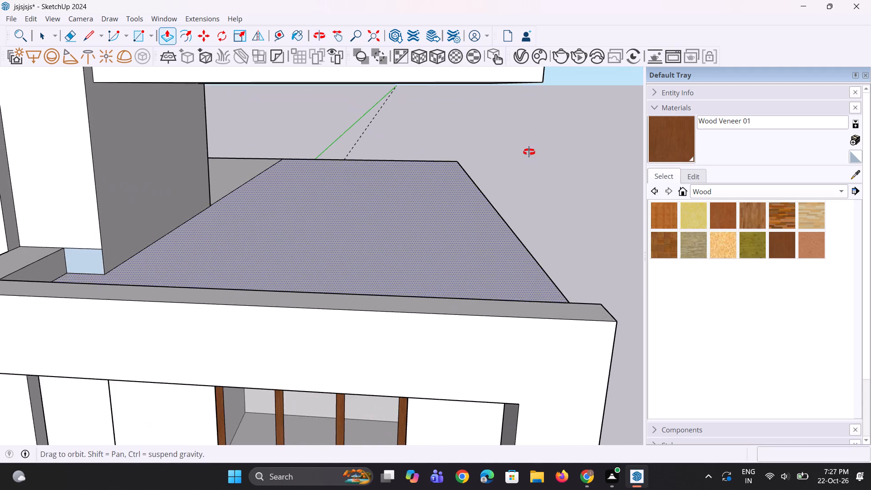
middle_drag(529, 152, 535, 125)
key(space)
key(space)
scroll(496, 240, down, 4)
middle_drag(494, 203, 504, 161)
scroll(503, 154, up, 2)
click(501, 141)
scroll(501, 147, up, 6)
middle_drag(500, 155, 492, 148)
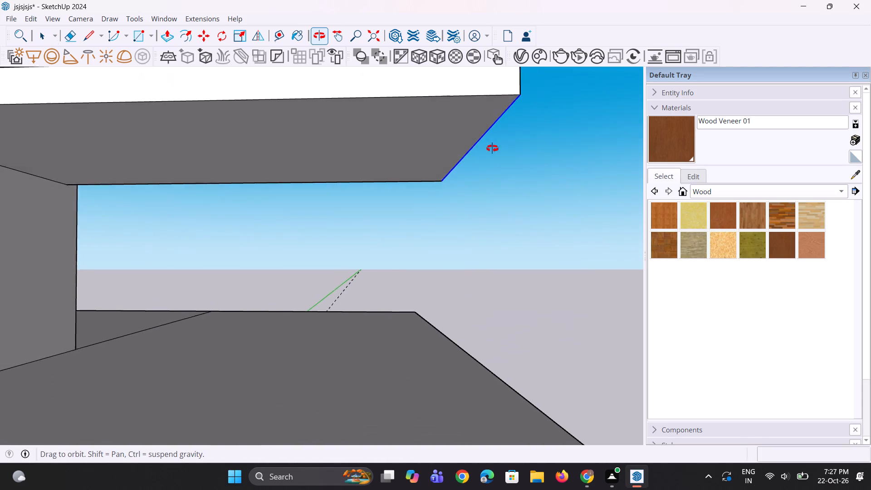
middle_drag(492, 148, 489, 147)
scroll(490, 145, up, 1)
key(m)
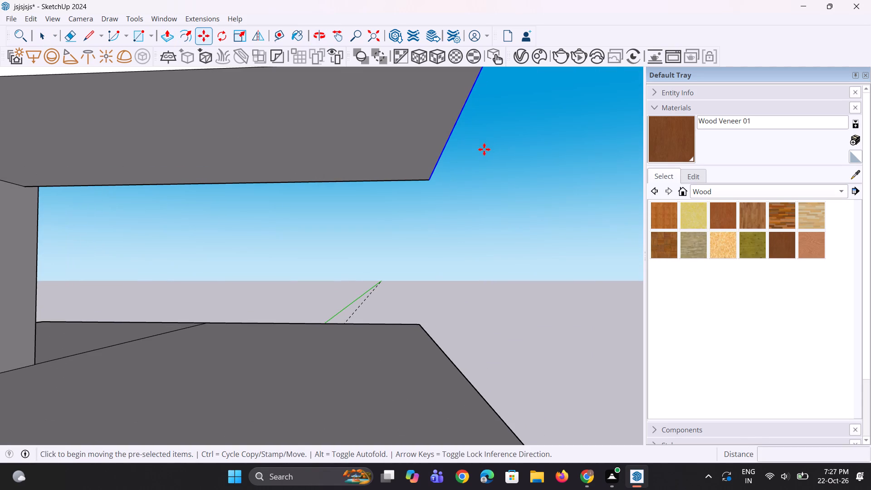
scroll(498, 142, up, 1)
scroll(494, 158, down, 6)
middle_drag(481, 132, 481, 119)
scroll(481, 119, up, 3)
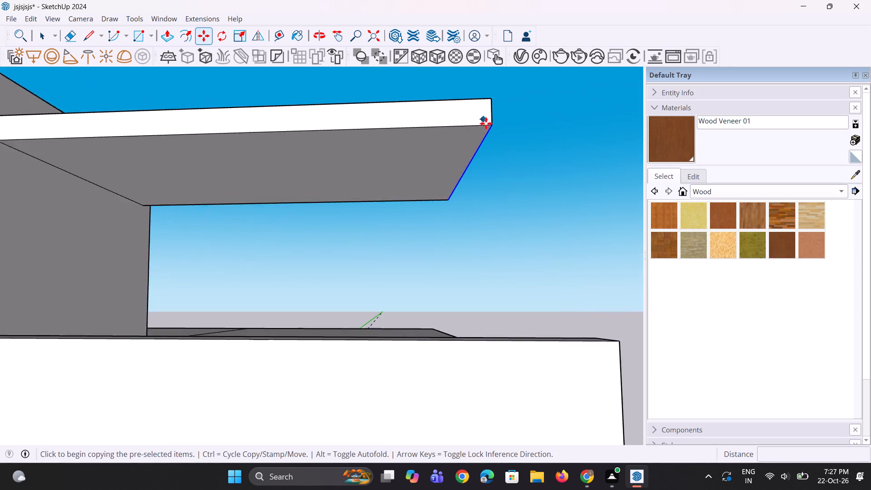
scroll(486, 123, up, 3)
click(489, 129)
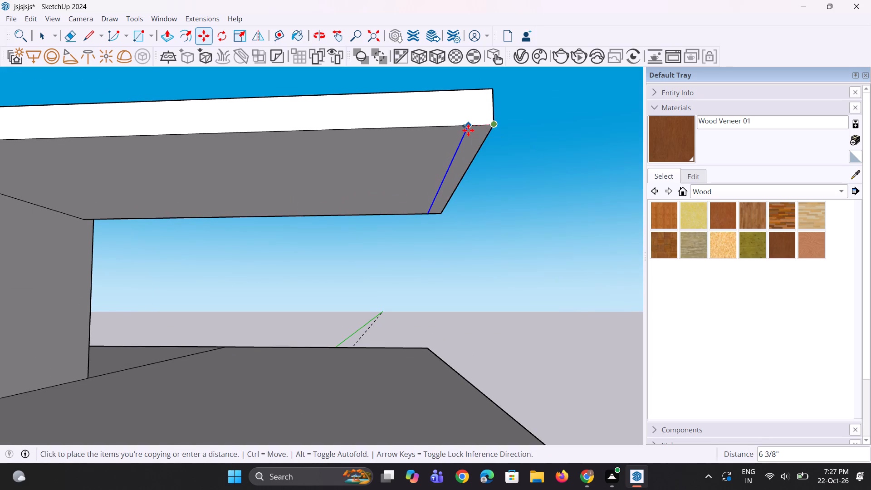
click(468, 130)
Extrude the narrow strip on the slab's underside down about 6' 10 3/4" to the roof as a supporting side wall.
middle_drag(468, 151, 463, 157)
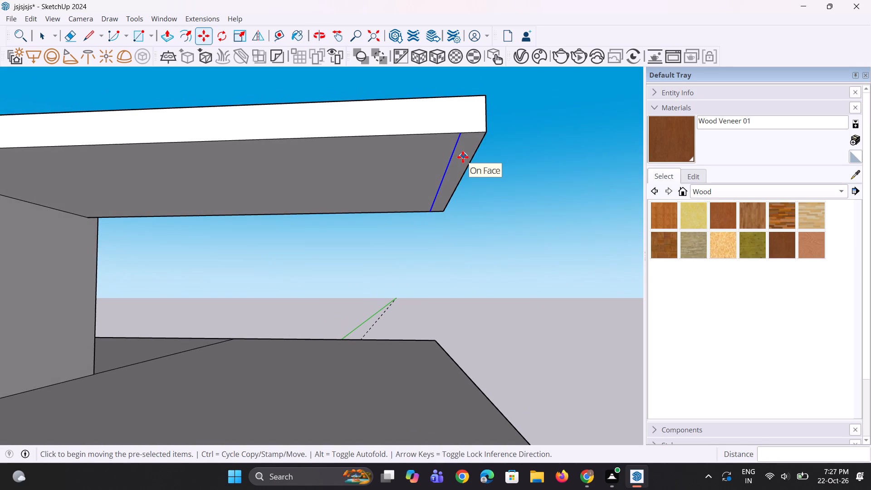
key(p)
click(469, 152)
scroll(461, 234, down, 3)
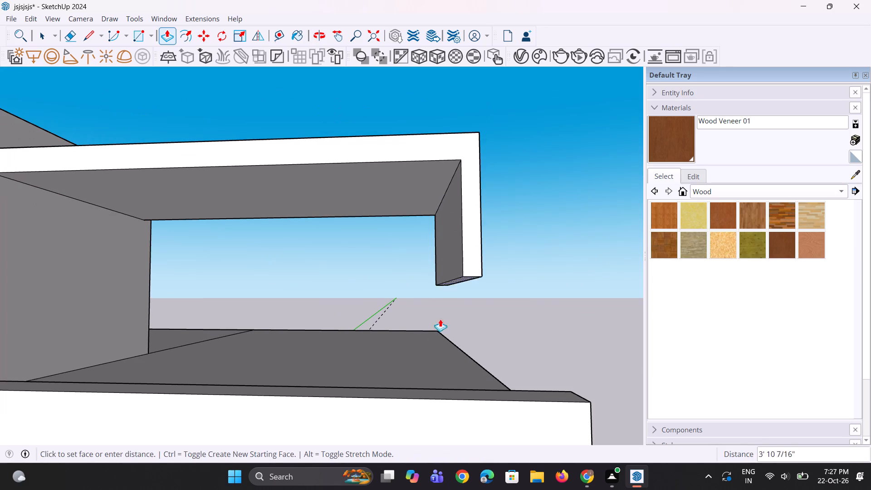
click(410, 374)
middle_drag(437, 302, 435, 356)
scroll(448, 284, down, 5)
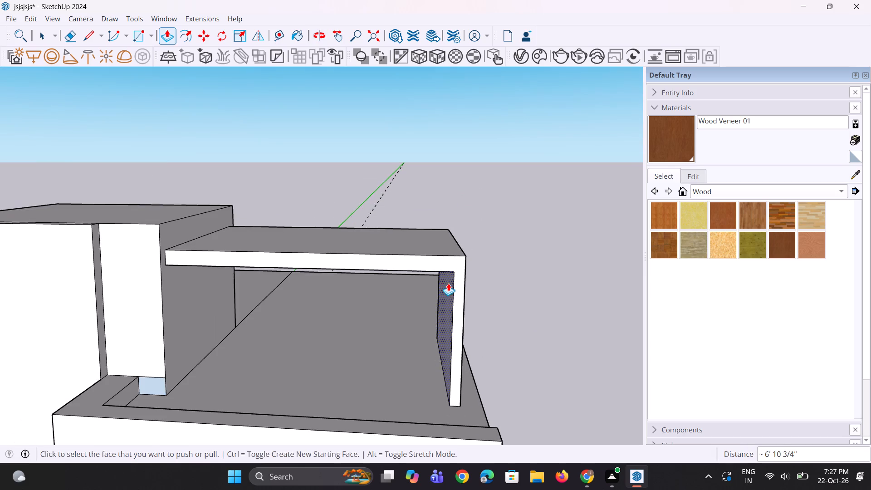
middle_drag(448, 283, 316, 271)
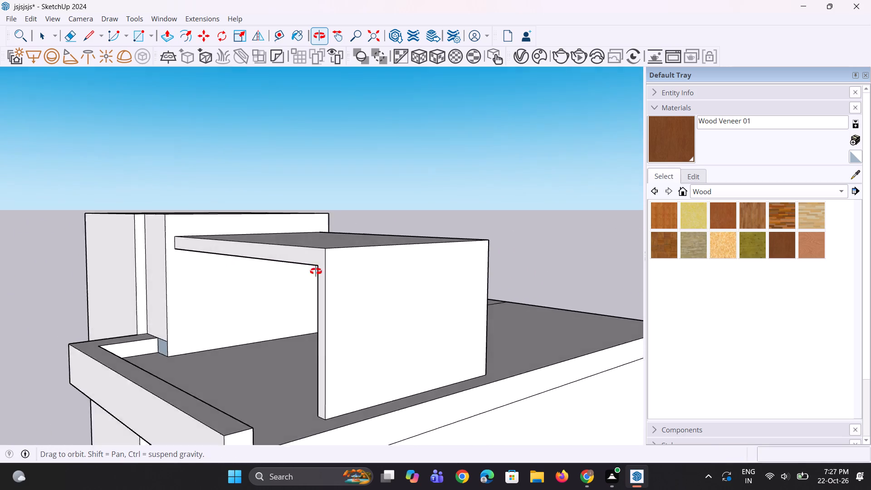
middle_drag(316, 271, 132, 281)
middle_drag(459, 243, 196, 235)
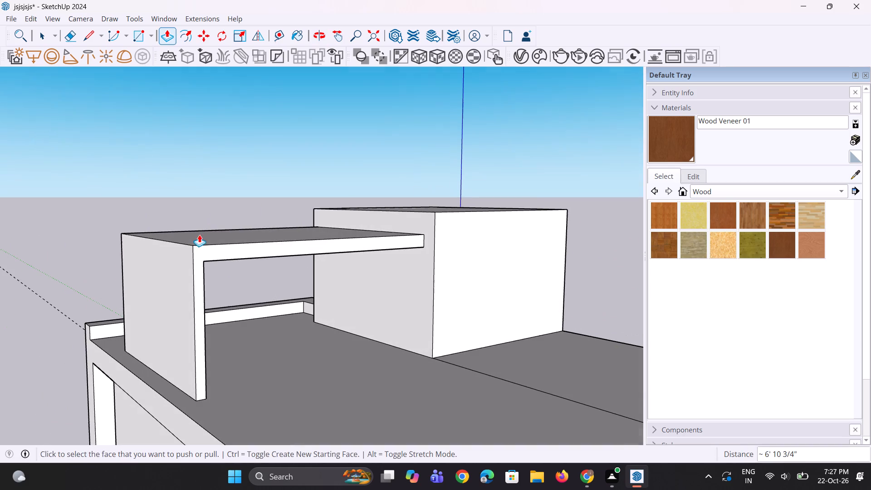
Push the rooftop canopy's rear L-shaped face in about 1' 9 15/16" towards the front of the house.
click(210, 250)
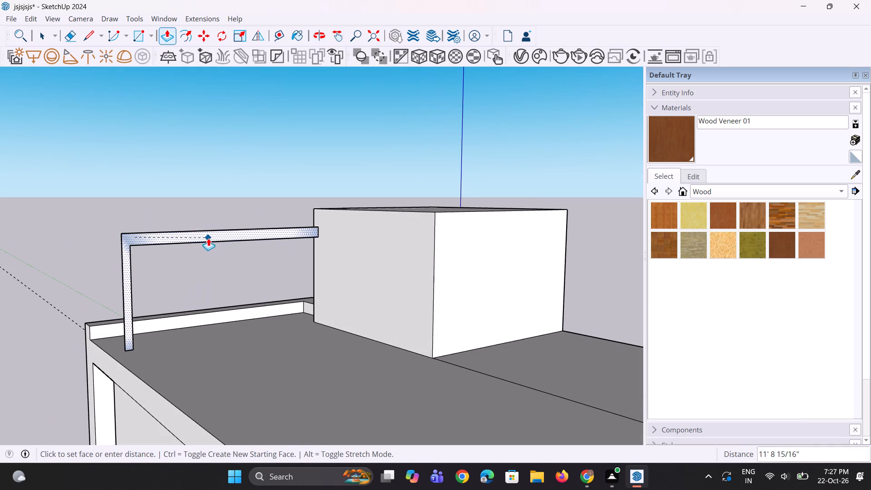
key(Escape)
click(216, 249)
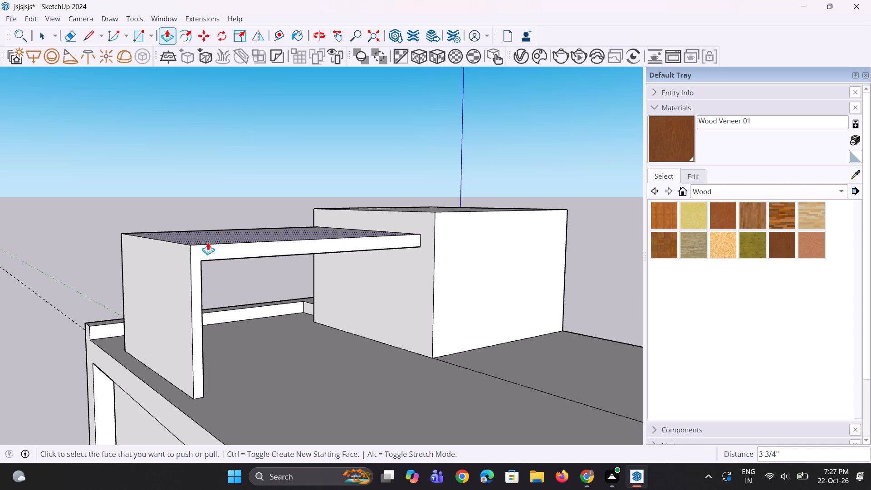
click(214, 257)
click(201, 244)
Pull the canopy's front L-shaped face forward in successive pulls, ending with one of about 8 5/8".
middle_drag(210, 269, 220, 273)
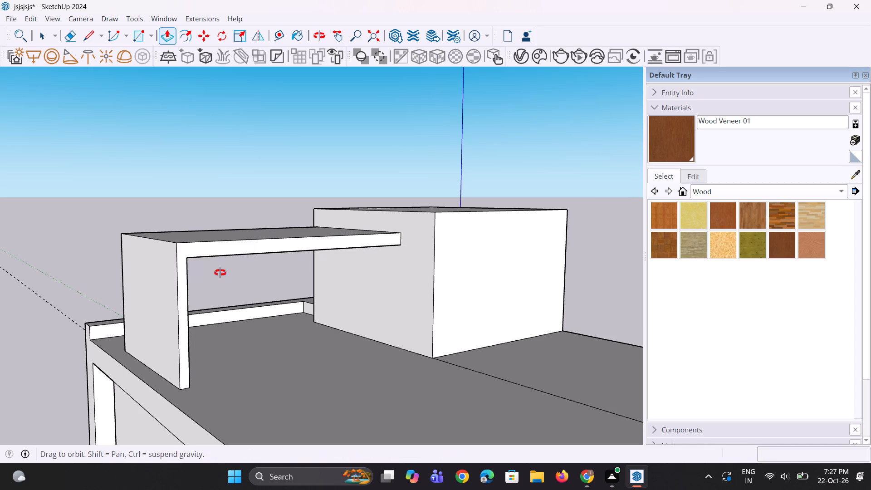
middle_drag(220, 273, 581, 328)
scroll(451, 300, down, 3)
middle_drag(478, 292, 568, 291)
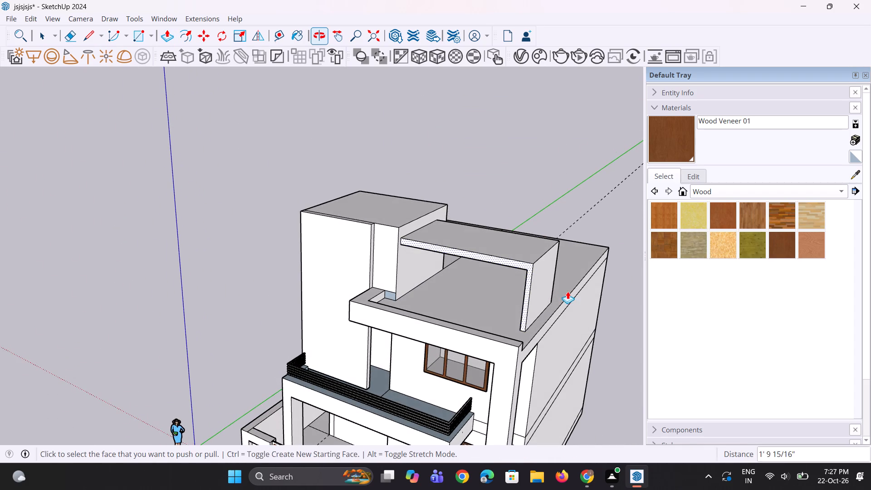
scroll(481, 250, up, 3)
scroll(439, 242, up, 5)
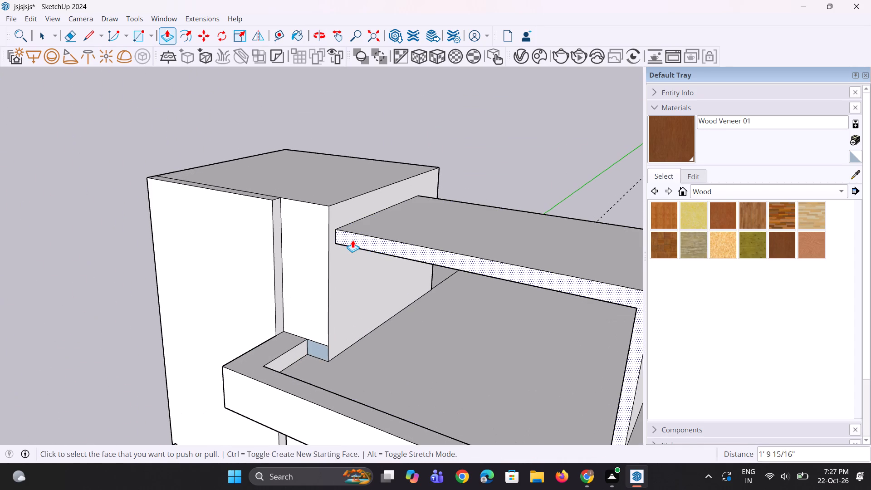
middle_drag(348, 238, 382, 245)
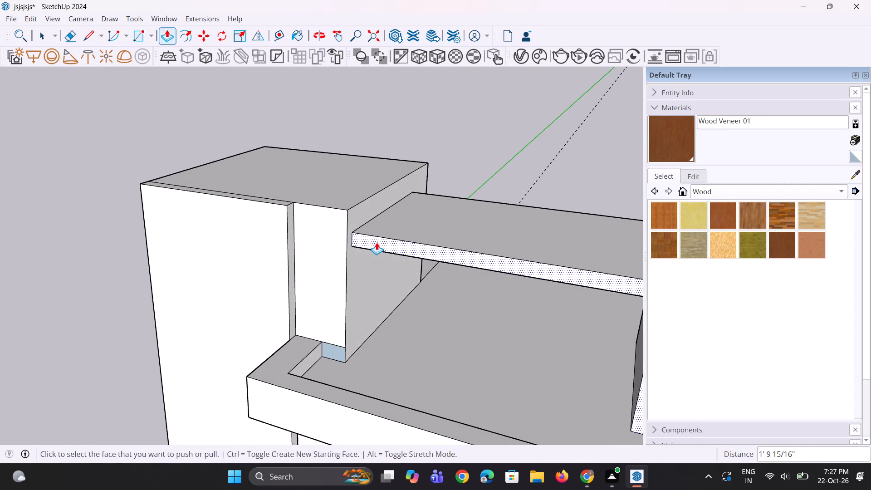
click(377, 242)
click(358, 241)
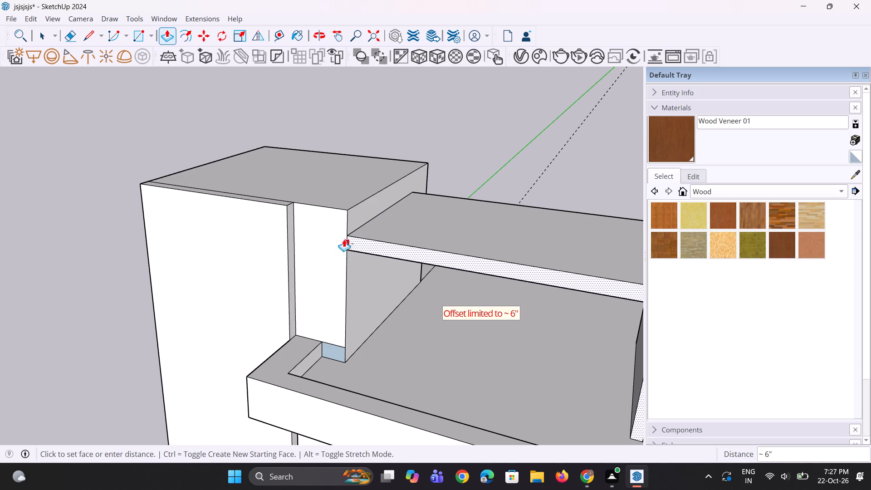
click(344, 233)
click(352, 244)
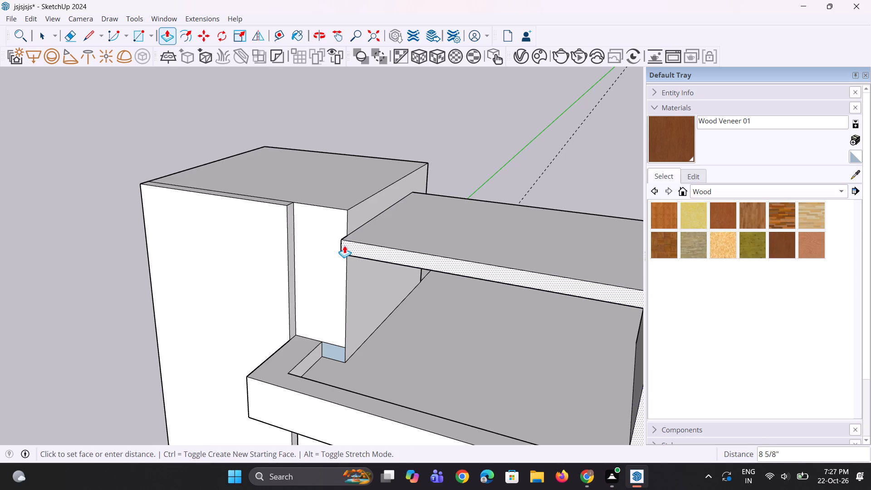
click(344, 245)
Extend the canopy's front L-shaped face another 3' 2 7/8" so it lines up with the tower's front wall.
middle_drag(345, 256, 599, 250)
scroll(439, 226, up, 2)
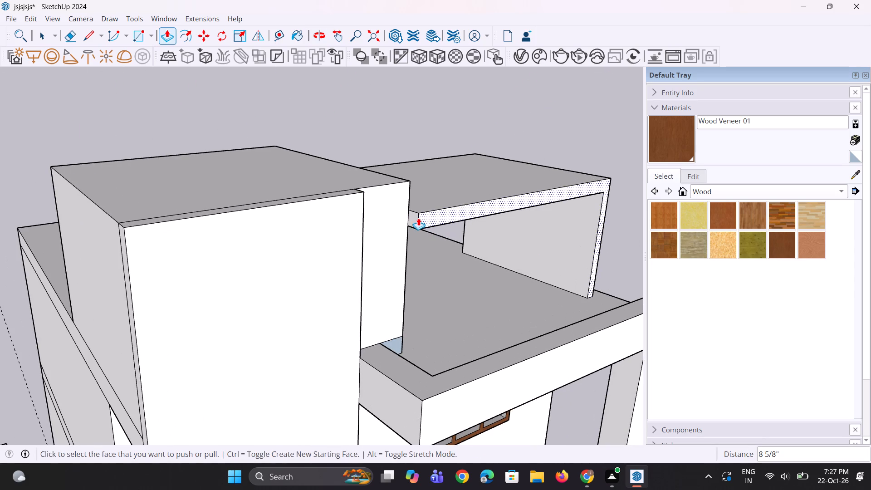
click(412, 220)
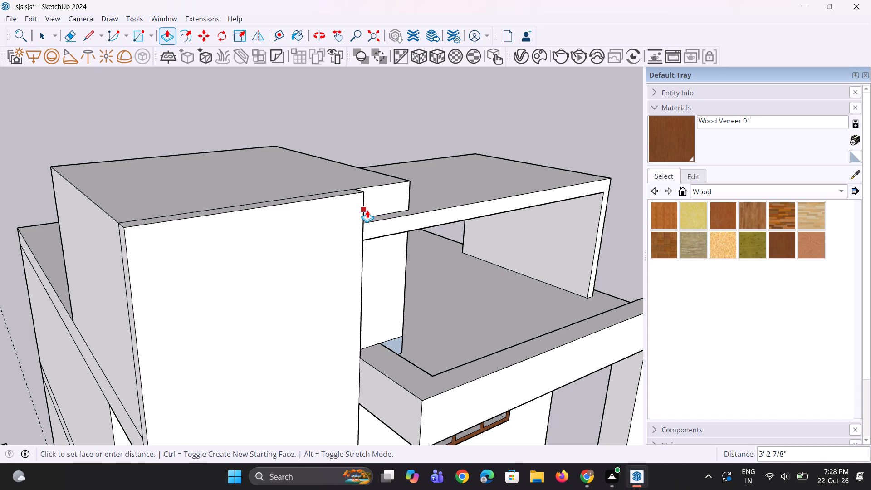
key(Escape)
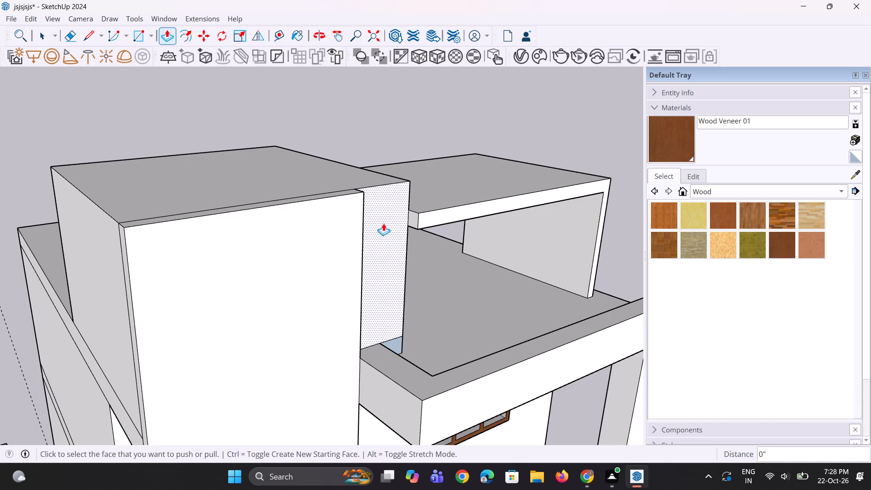
scroll(412, 221, up, 1)
click(415, 214)
click(356, 236)
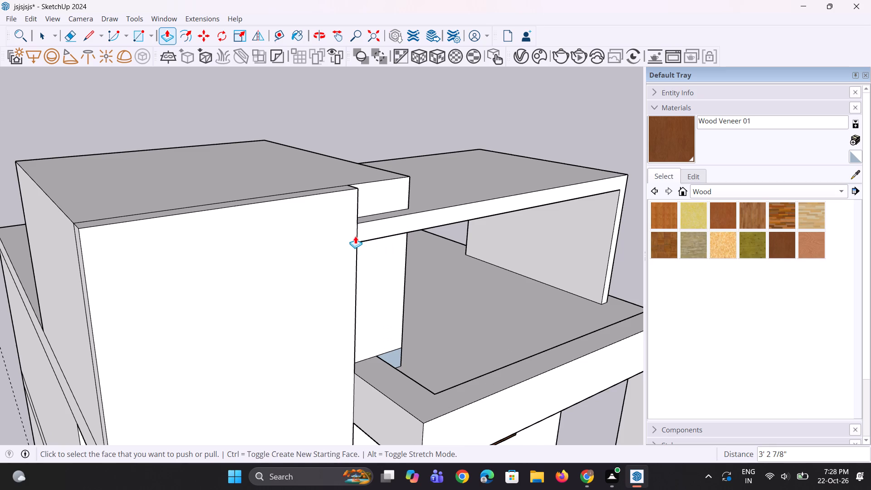
Examine where the extended canopy slab meets the tower and the rooftop block.
middle_drag(387, 245, 310, 243)
scroll(308, 211, down, 2)
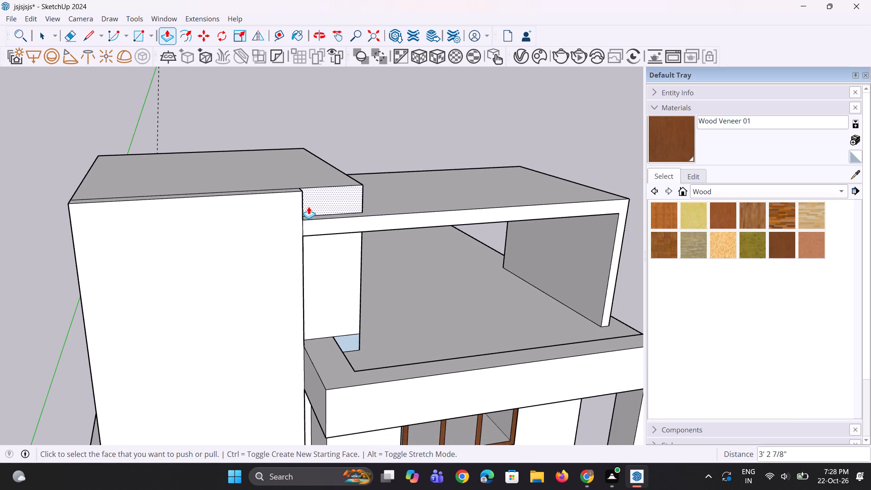
scroll(363, 222, up, 4)
middle_drag(379, 273, 289, 282)
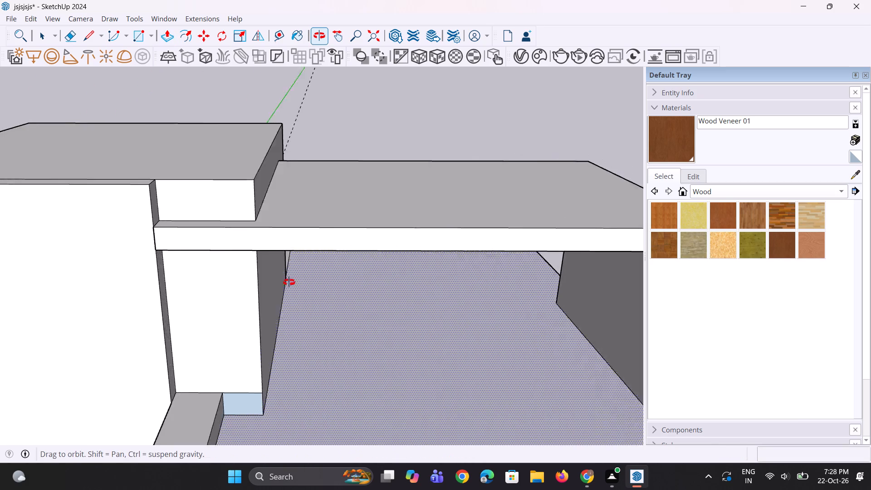
middle_drag(289, 282, 314, 285)
scroll(231, 265, down, 1)
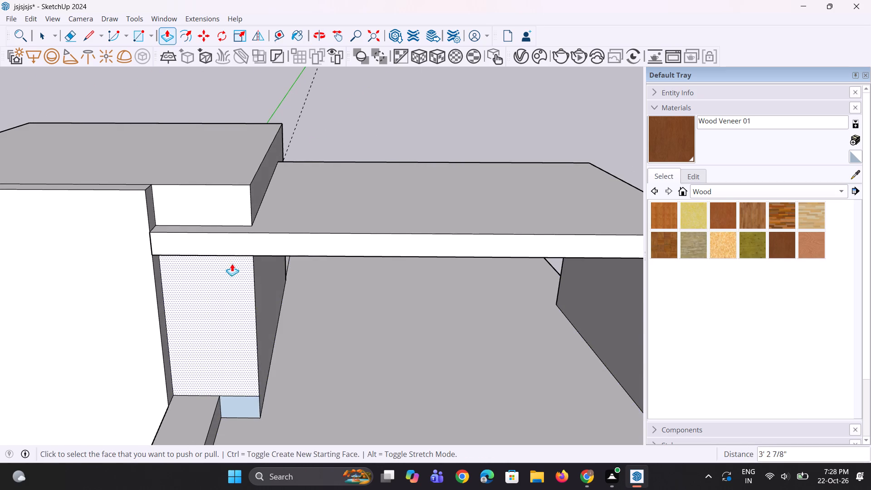
scroll(232, 264, down, 1)
middle_drag(234, 227, 230, 219)
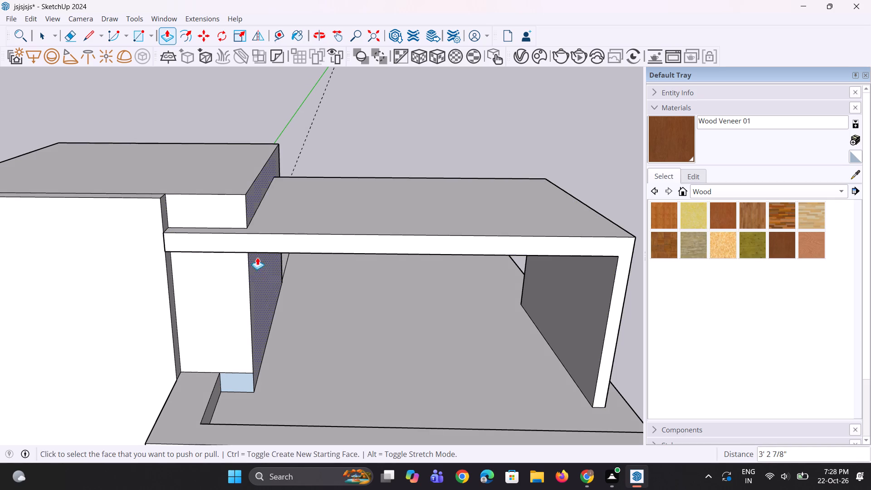
middle_drag(263, 276, 271, 296)
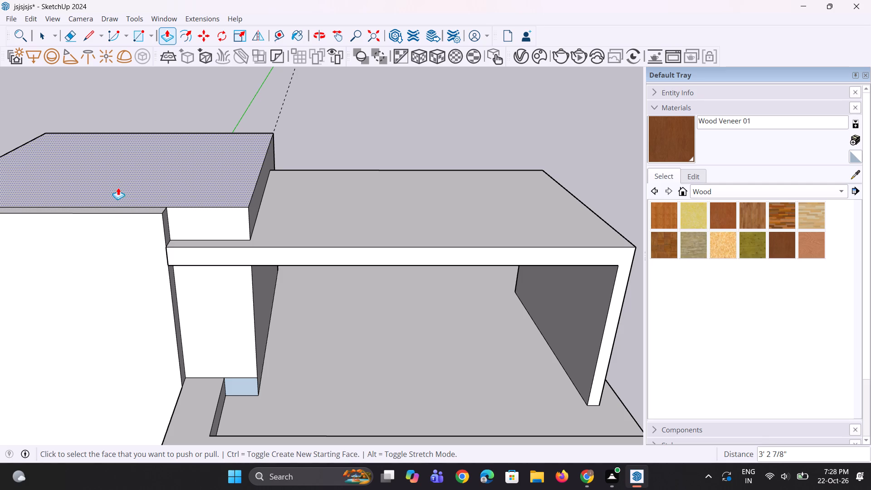
Pull the canopy's front face slightly further forward so that it projects past the tower's front wall.
scroll(137, 185, up, 3)
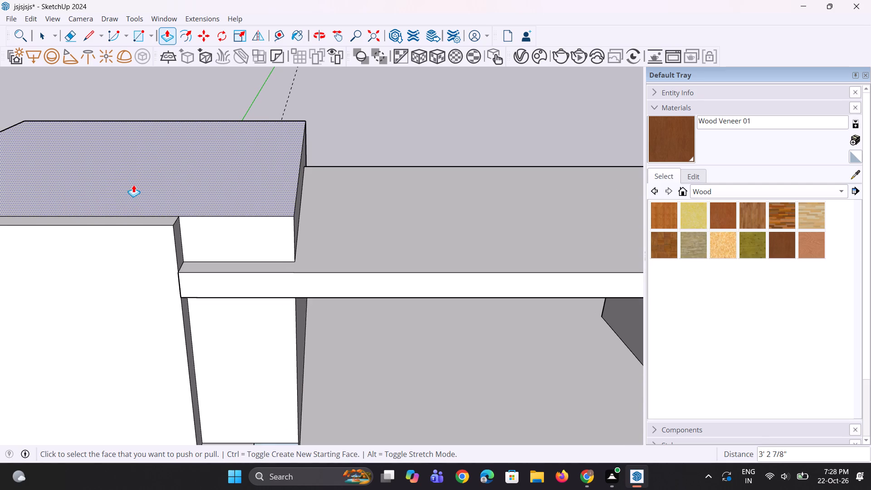
scroll(54, 166, up, 2)
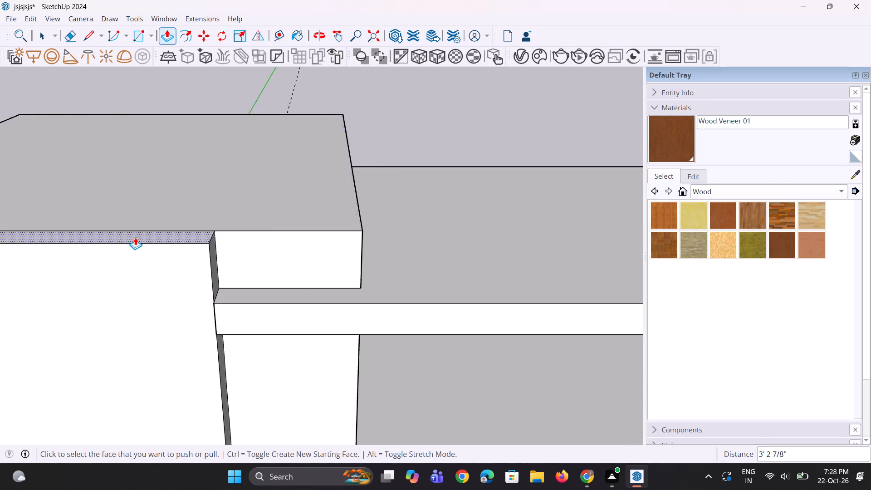
middle_drag(159, 268, 148, 236)
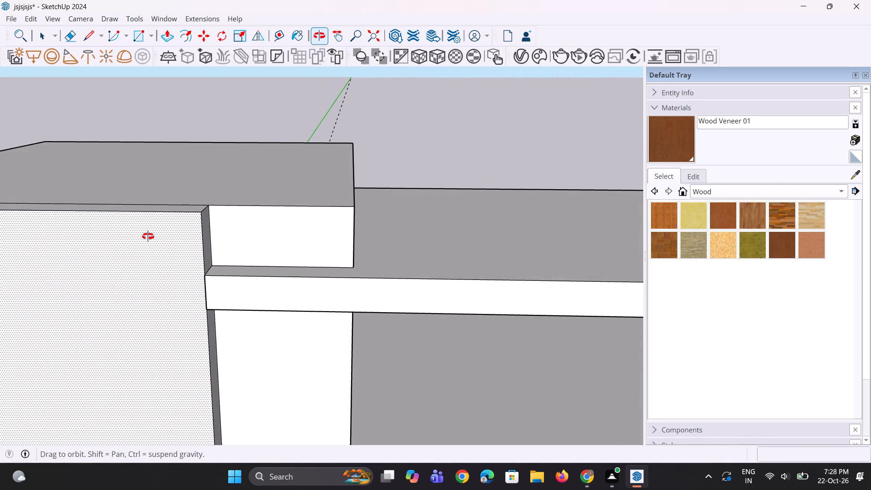
middle_drag(148, 236, 220, 240)
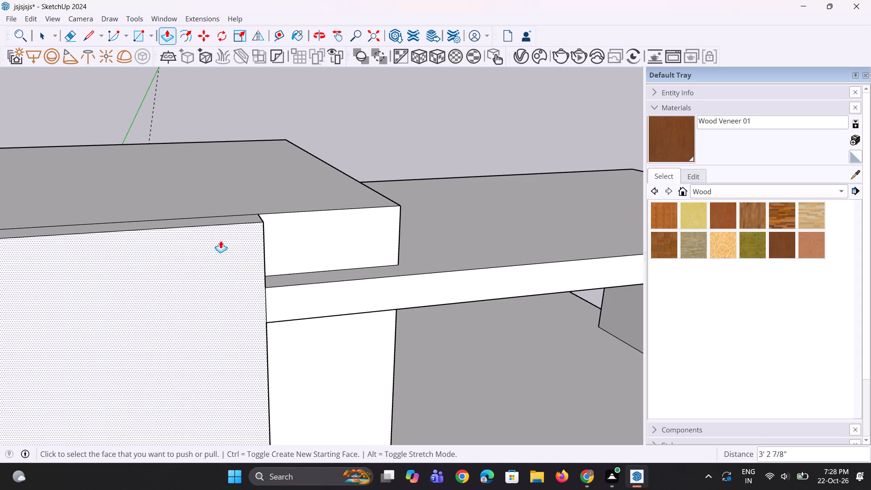
click(319, 290)
click(254, 265)
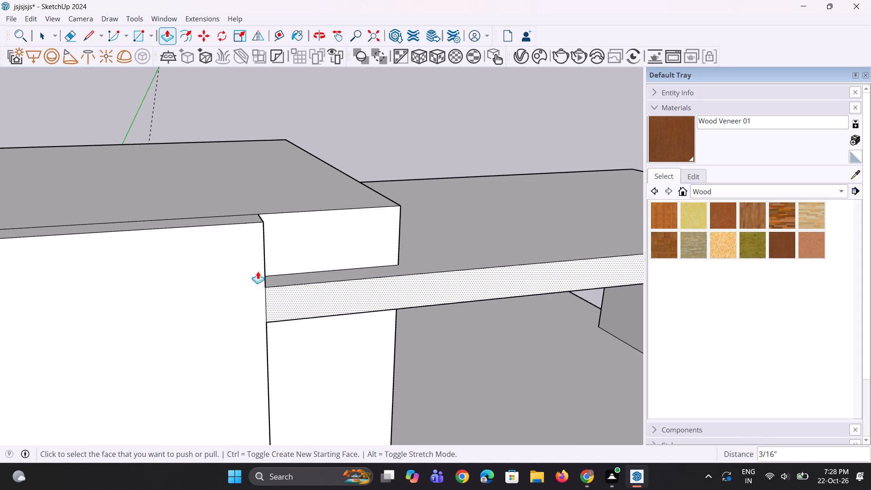
drag(281, 302, 287, 305)
click(295, 313)
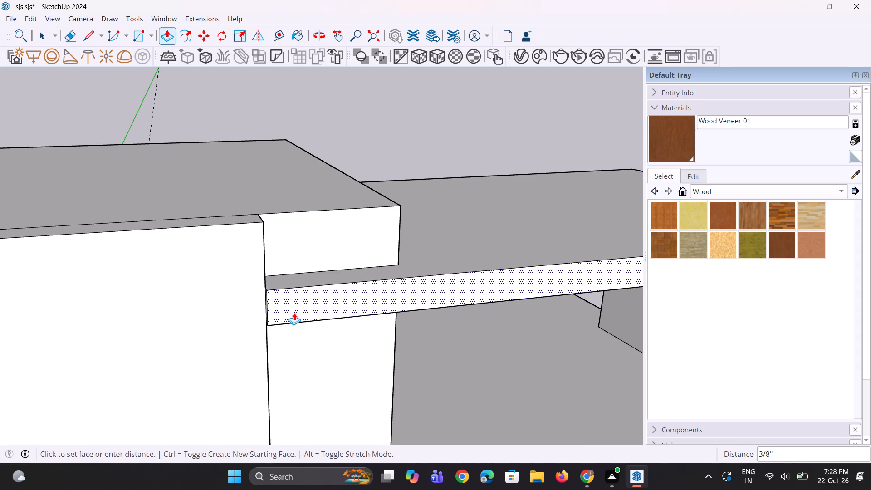
click(298, 325)
Extend the projecting slab's small end face about 4' 7 3/4" across the tower's front wall as a horizontal band.
click(266, 313)
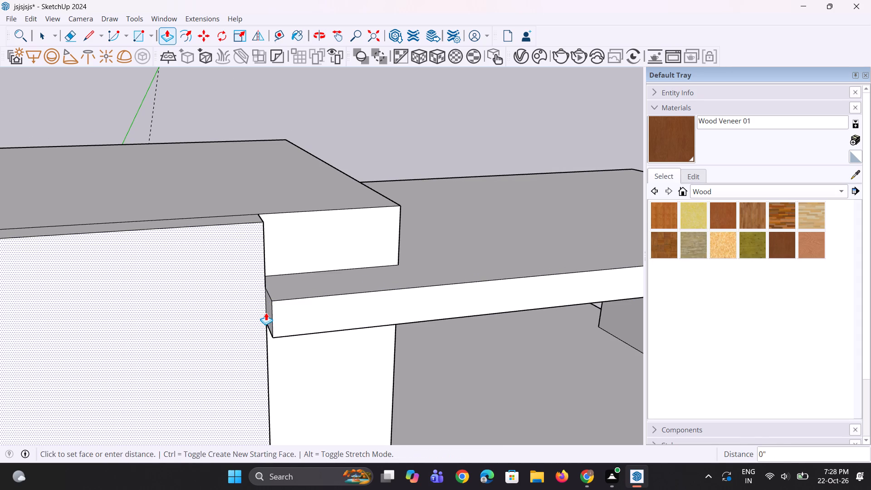
middle_drag(272, 313, 311, 310)
key(Escape)
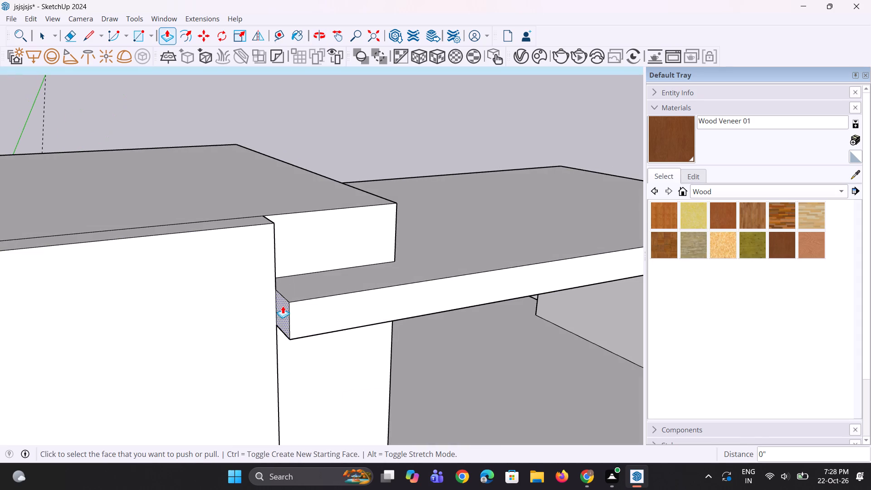
click(283, 306)
scroll(198, 304, down, 7)
scroll(152, 305, down, 4)
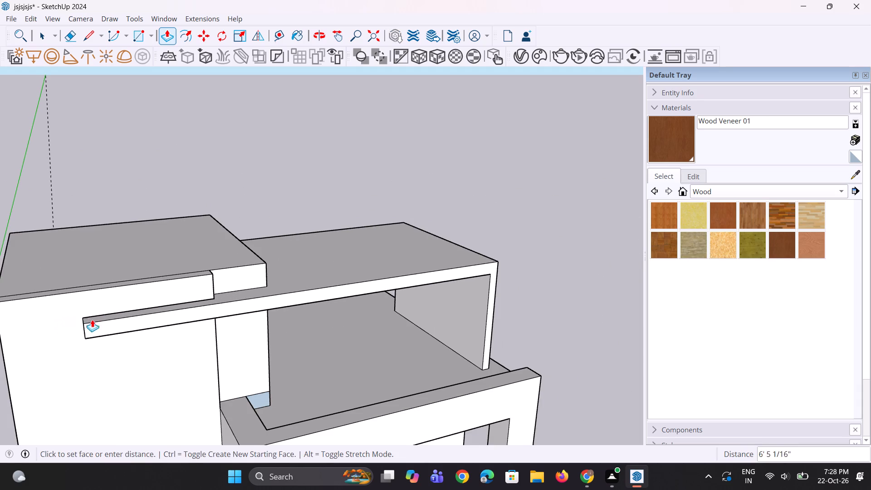
click(127, 321)
Draw a long narrow rectangle on the canopy's top face, just behind and parallel to its front edge.
middle_drag(187, 325, 148, 295)
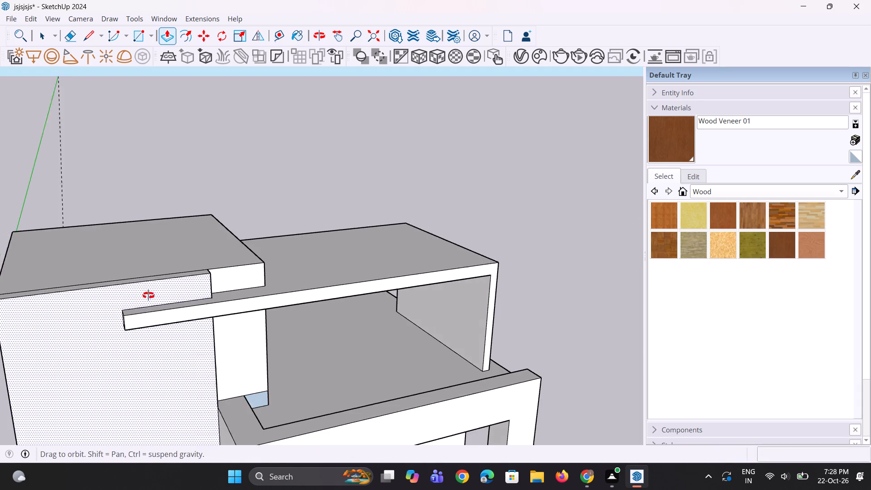
middle_drag(148, 295, 127, 270)
scroll(190, 274, down, 5)
middle_drag(247, 287, 252, 240)
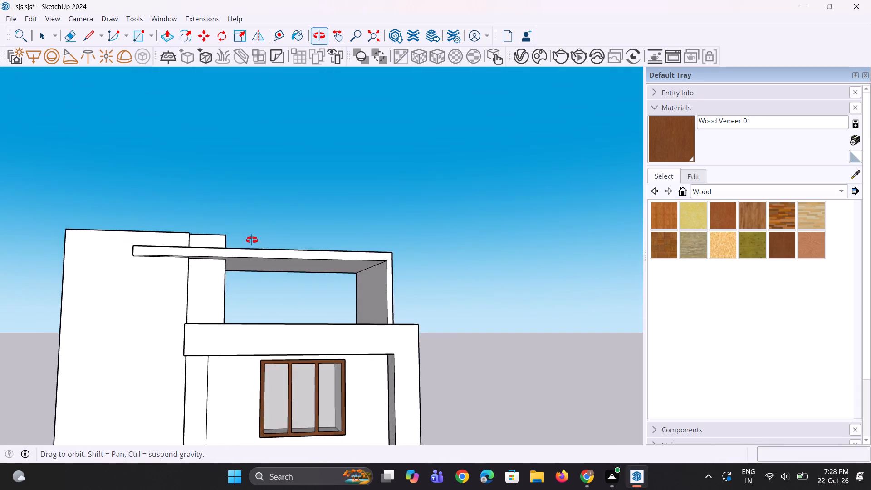
middle_drag(252, 240, 176, 369)
scroll(260, 266, up, 3)
middle_drag(243, 269, 245, 280)
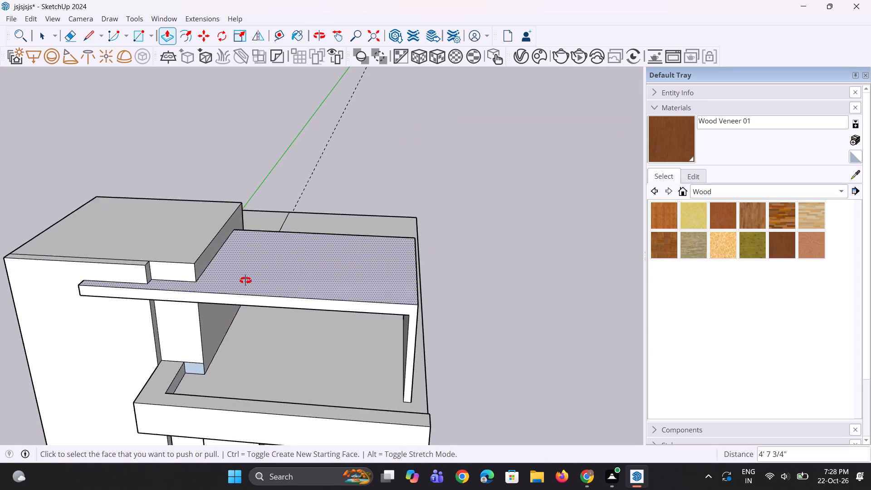
middle_drag(245, 280, 249, 307)
key(space)
scroll(249, 307, up, 5)
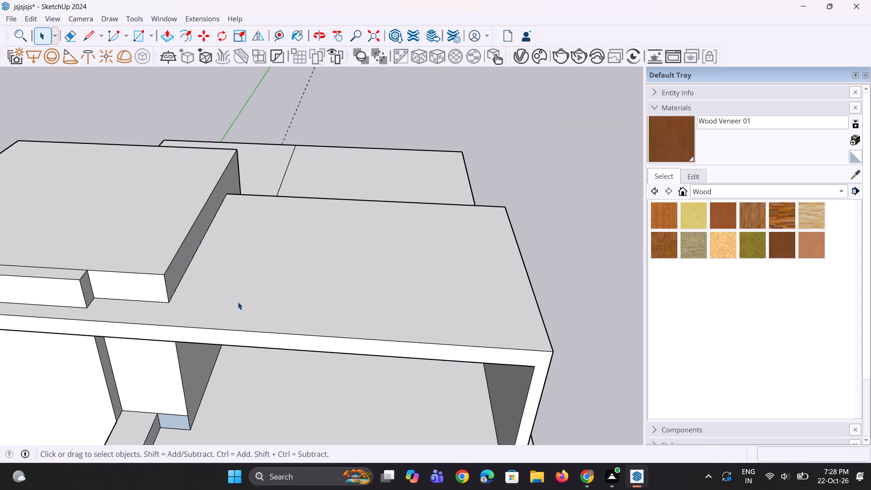
key(r)
scroll(226, 299, up, 1)
click(195, 293)
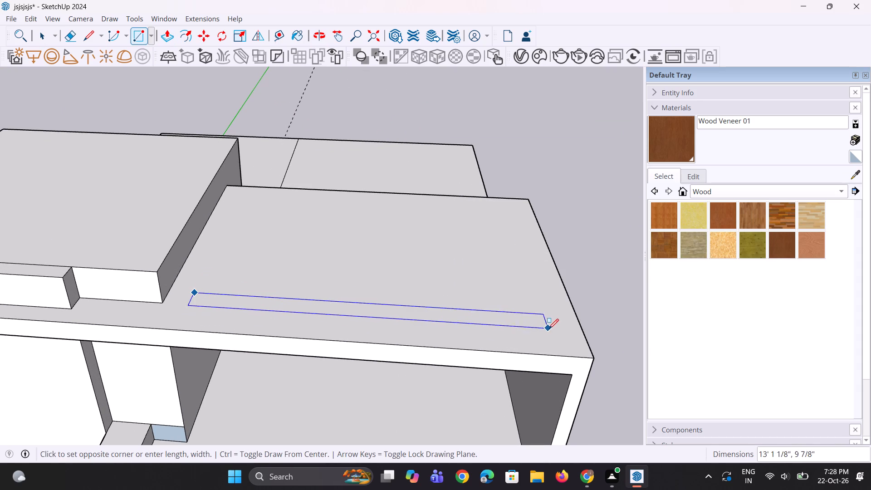
click(570, 330)
Copy the narrow rectangle about 1' 7 5/8" back across the canopy's top face.
middle_drag(505, 330, 482, 328)
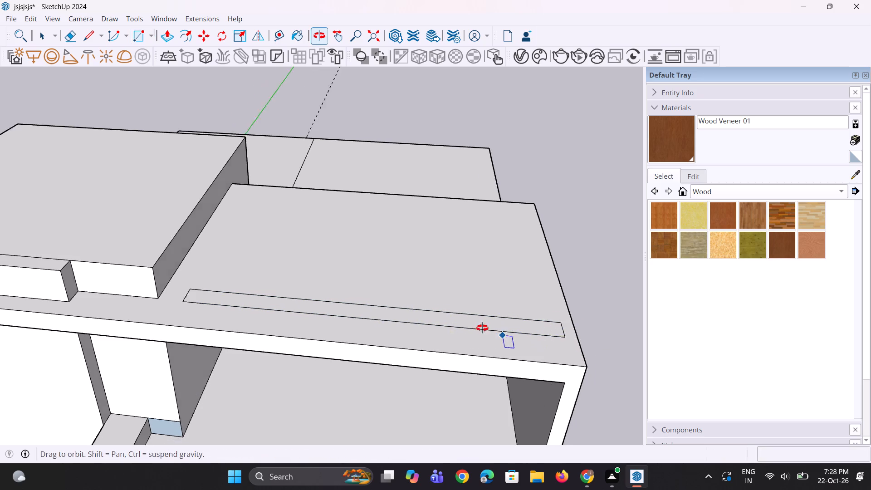
middle_drag(482, 328, 456, 323)
key(space)
click(434, 329)
key(m)
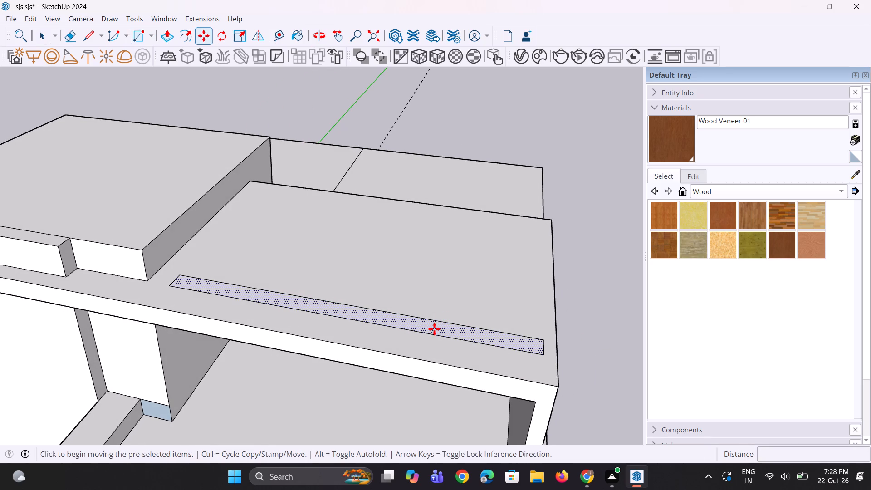
click(434, 329)
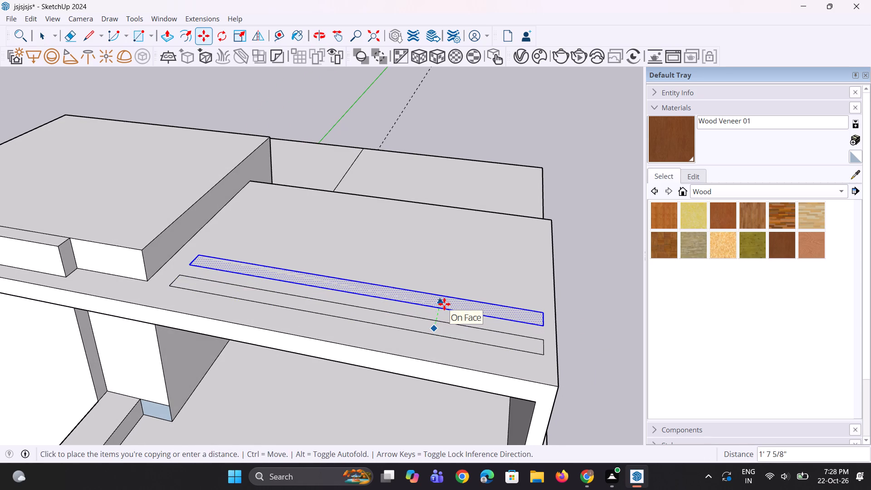
click(444, 304)
key(space)
key(space)
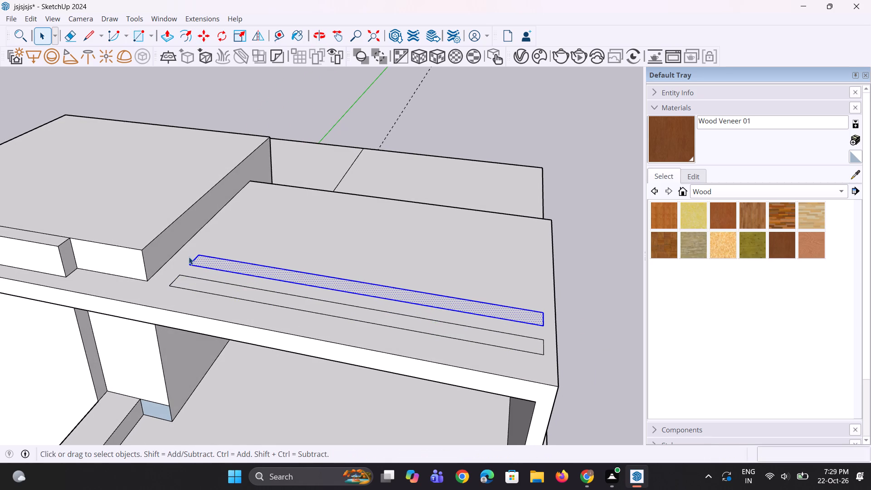
Shorten the second strip on the canopy top by moving its tower-side end edge about 3' 6 15/16" inward along the red axis.
click(192, 260)
scroll(192, 266, up, 3)
key(m)
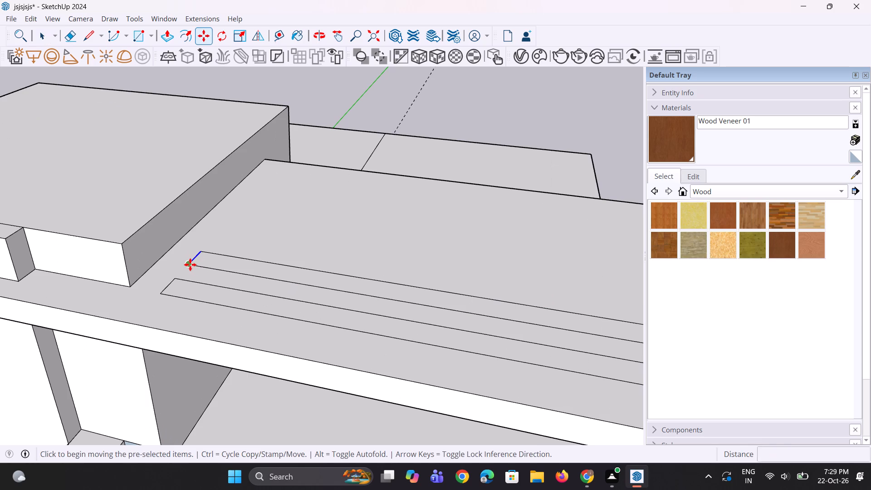
click(190, 265)
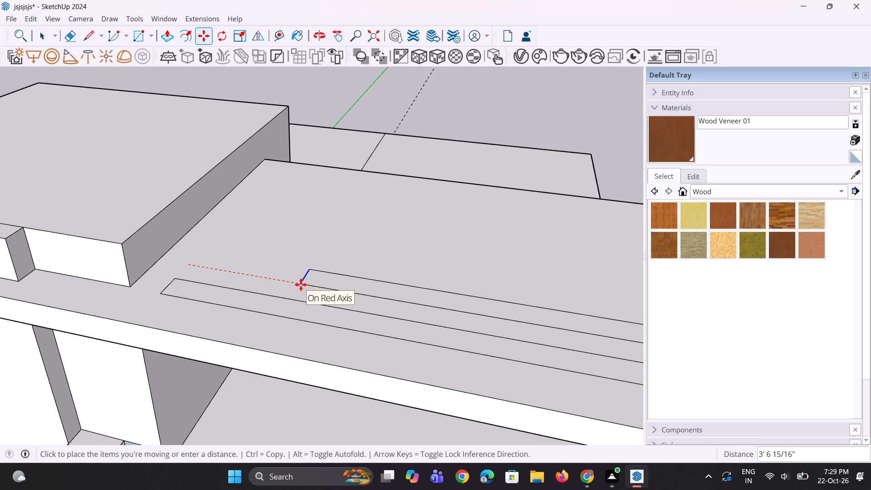
click(301, 284)
scroll(260, 262, down, 5)
key(space)
key(space)
Copy the front strip about 3' 5 1/4" back across the canopy top to make a third strip.
click(286, 292)
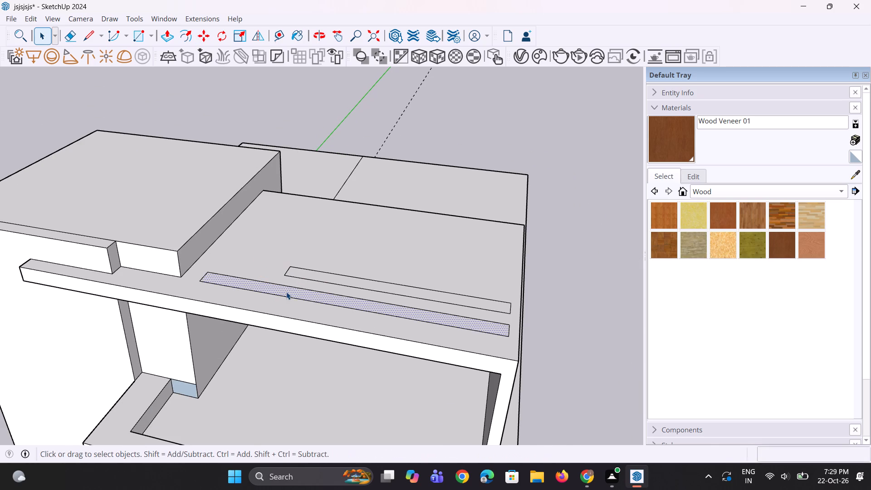
scroll(286, 292, up, 2)
key(m)
click(286, 291)
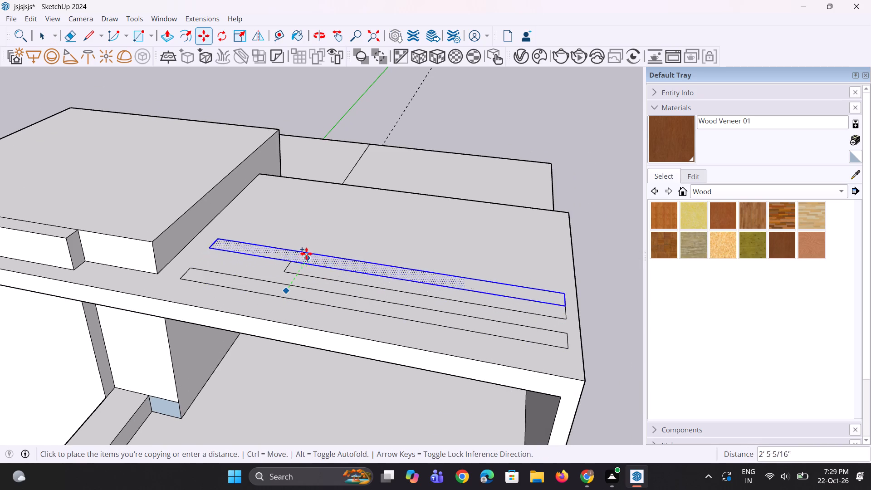
click(312, 245)
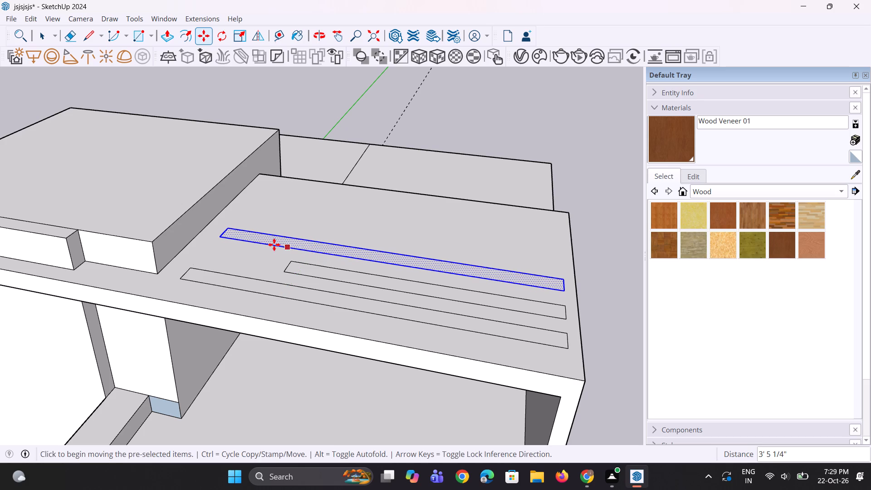
key(space)
key(space)
Shorten the third strip by moving its tower-side end edge about 1' 4 1/4" inward.
click(225, 232)
scroll(221, 236, up, 2)
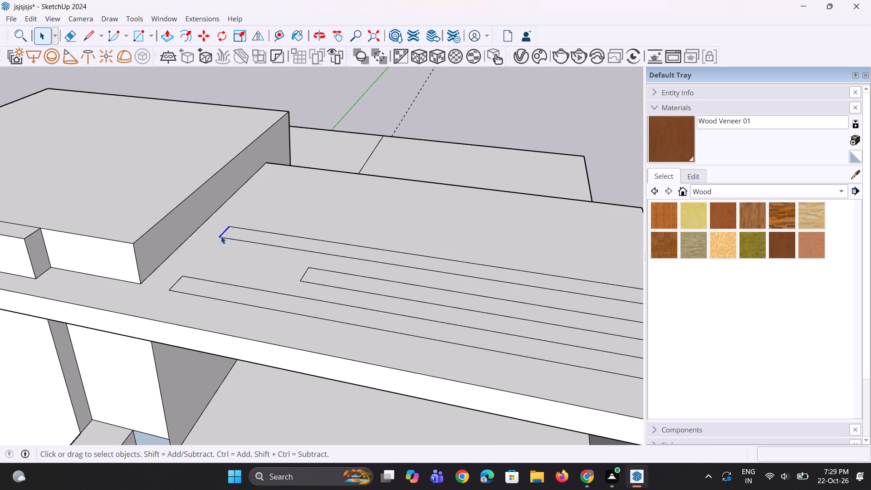
key(m)
click(220, 236)
click(255, 247)
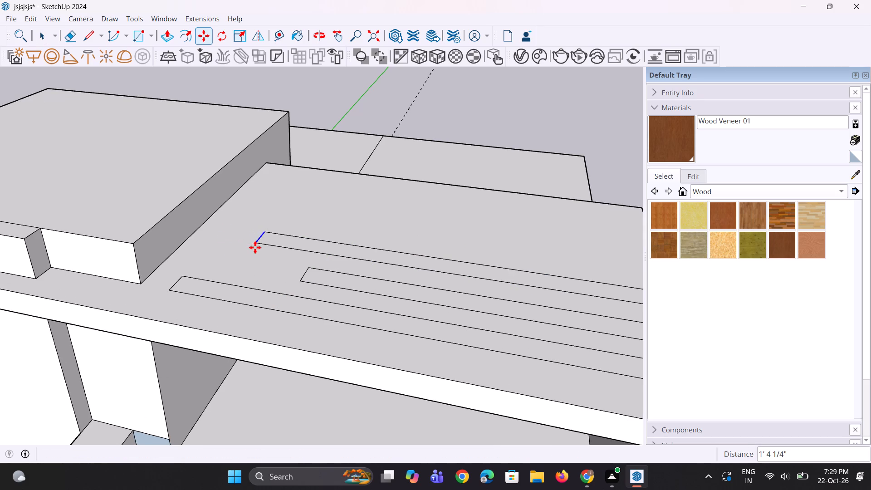
scroll(204, 250, down, 5)
middle_drag(207, 250, 161, 260)
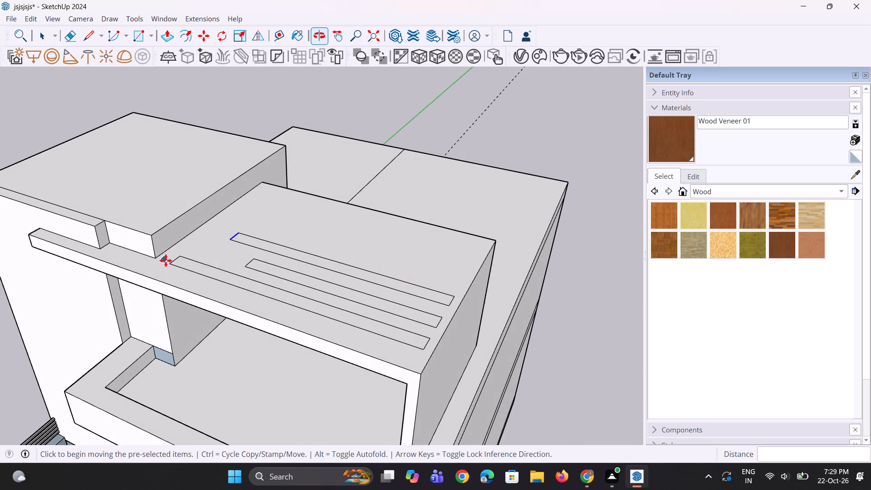
key(space)
key(space)
Copy the third strip about 1' 8 13/16" back across the canopy top to make a fourth strip.
scroll(367, 301, up, 1)
middle_drag(364, 301, 308, 277)
scroll(306, 255, down, 4)
middle_drag(300, 256, 307, 259)
scroll(305, 248, up, 3)
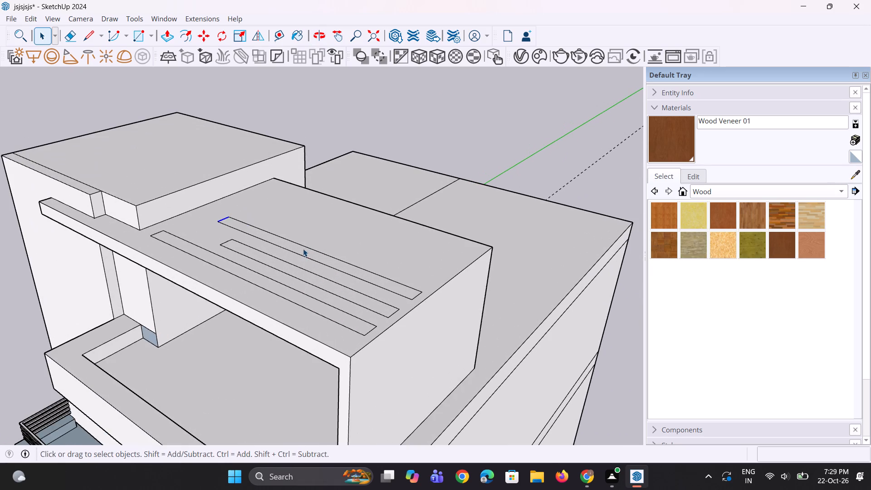
click(307, 255)
scroll(308, 255, up, 1)
key(m)
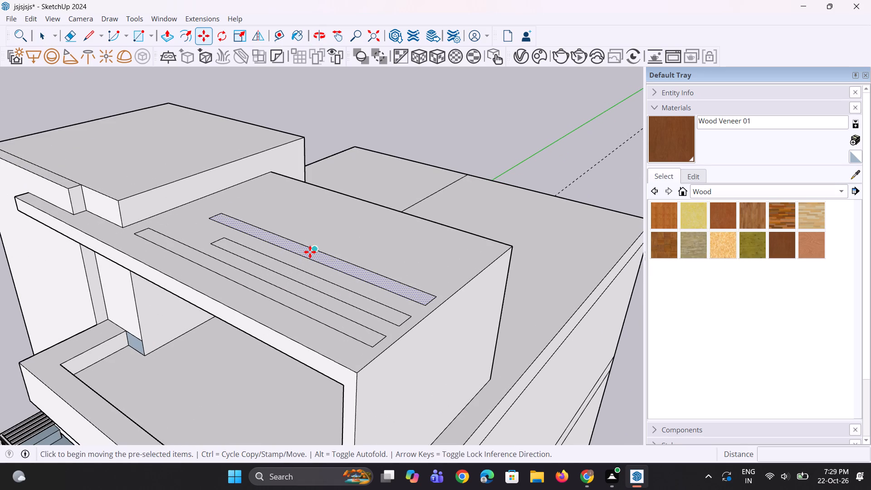
click(311, 250)
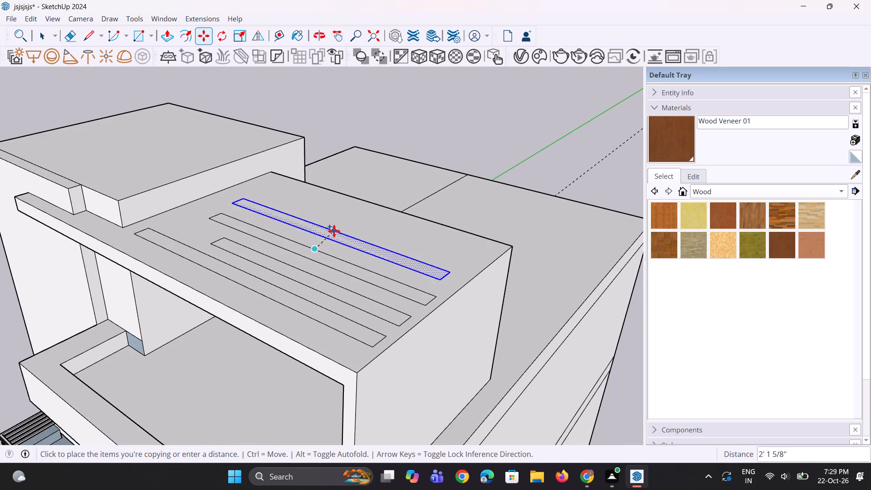
click(339, 237)
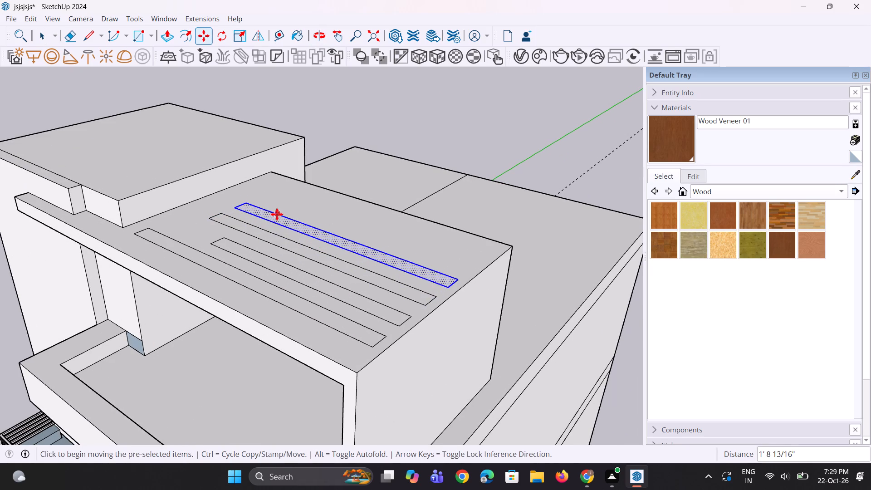
scroll(277, 214, up, 1)
key(space)
key(space)
Lengthen the fourth strip by moving its tower-side end edge about 1' 6 13/16" towards the tower.
click(239, 205)
middle_drag(215, 230, 236, 246)
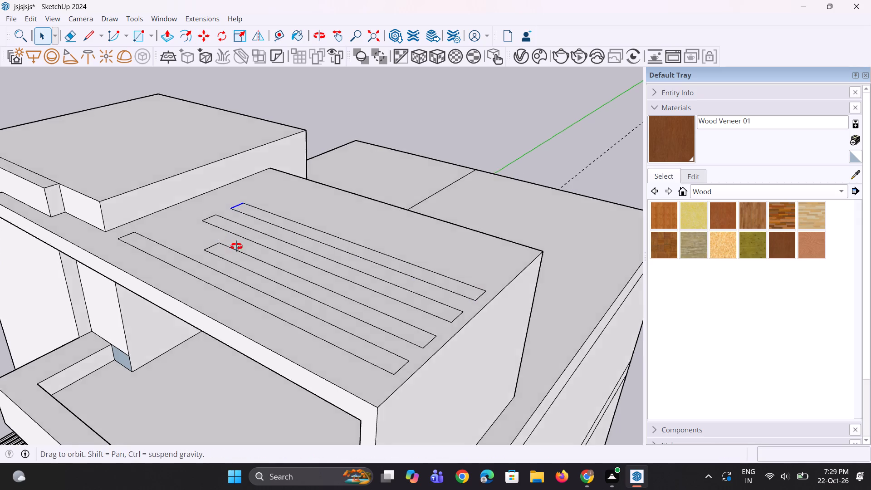
middle_drag(236, 246, 311, 270)
scroll(267, 256, up, 1)
key(m)
scroll(265, 253, up, 3)
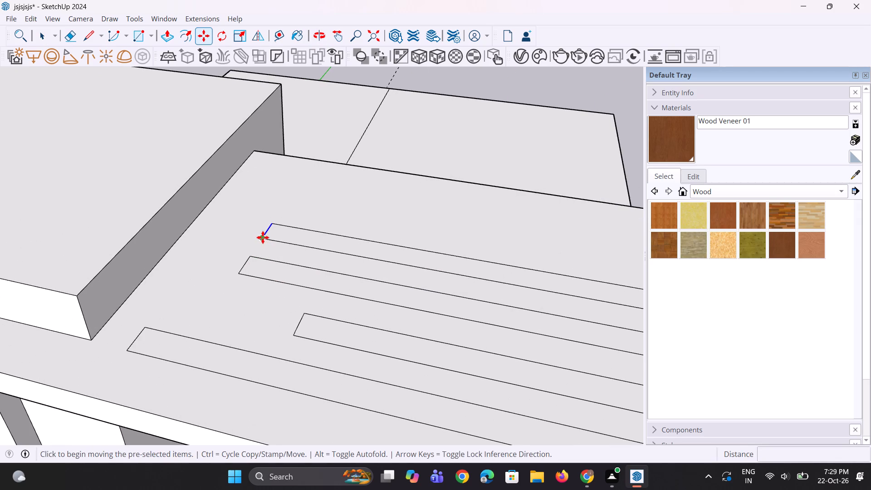
click(263, 237)
click(214, 226)
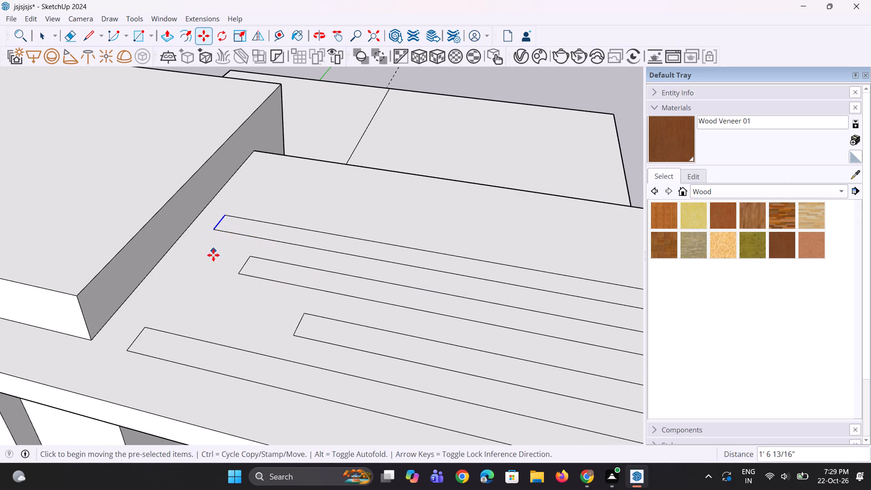
middle_drag(201, 257, 179, 258)
key(space)
key(space)
Copy the third strip about 3' 2 7/16" back to make a fifth strip near the canopy's rear edge.
click(303, 237)
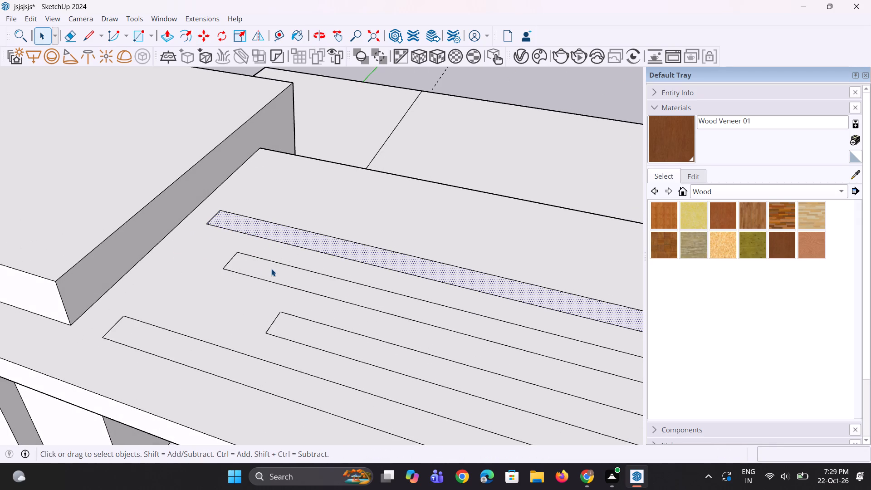
click(271, 269)
key(m)
click(287, 281)
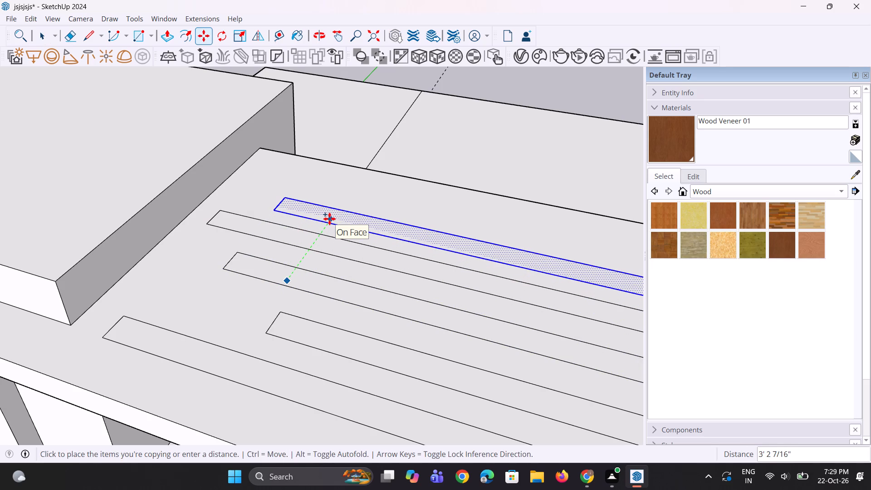
click(329, 219)
scroll(252, 209, down, 4)
middle_drag(281, 280, 312, 261)
scroll(285, 280, up, 1)
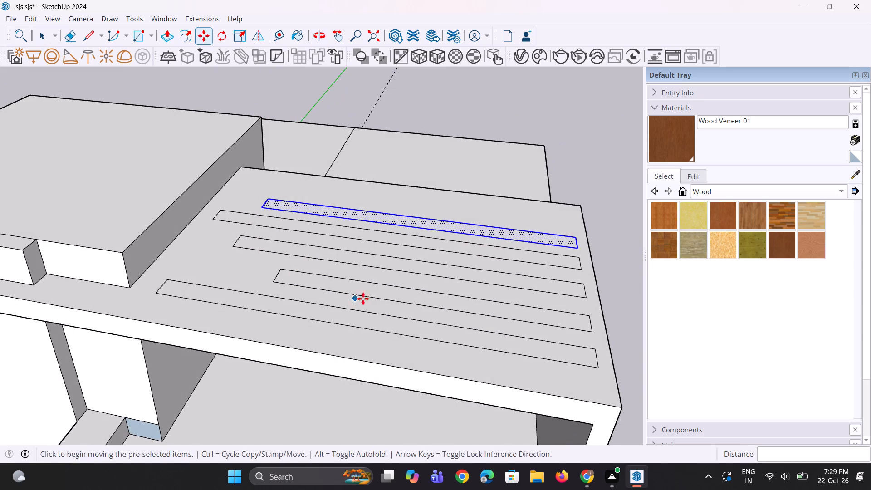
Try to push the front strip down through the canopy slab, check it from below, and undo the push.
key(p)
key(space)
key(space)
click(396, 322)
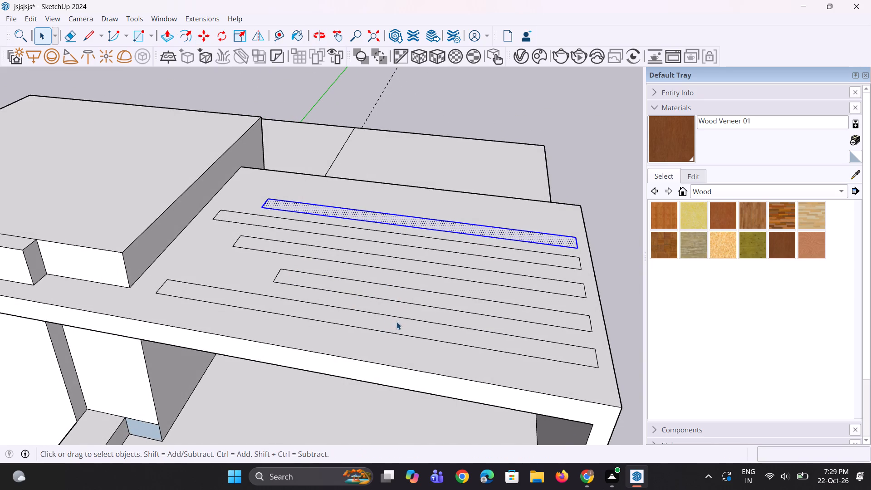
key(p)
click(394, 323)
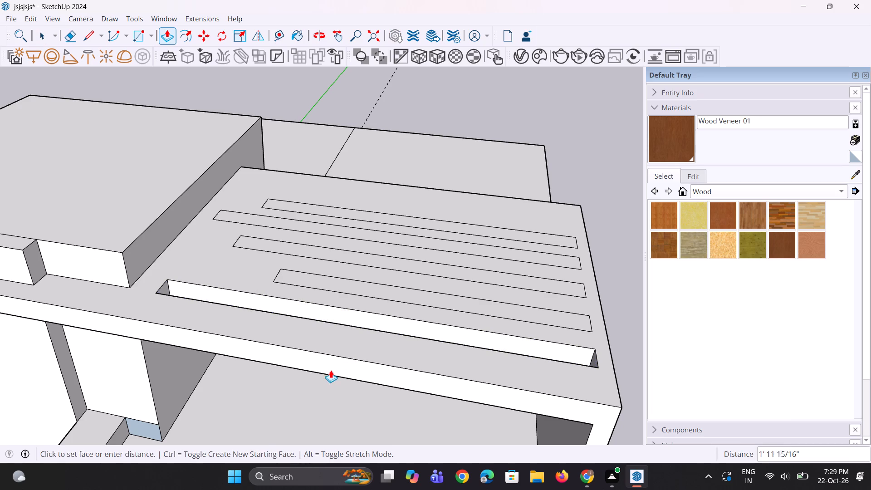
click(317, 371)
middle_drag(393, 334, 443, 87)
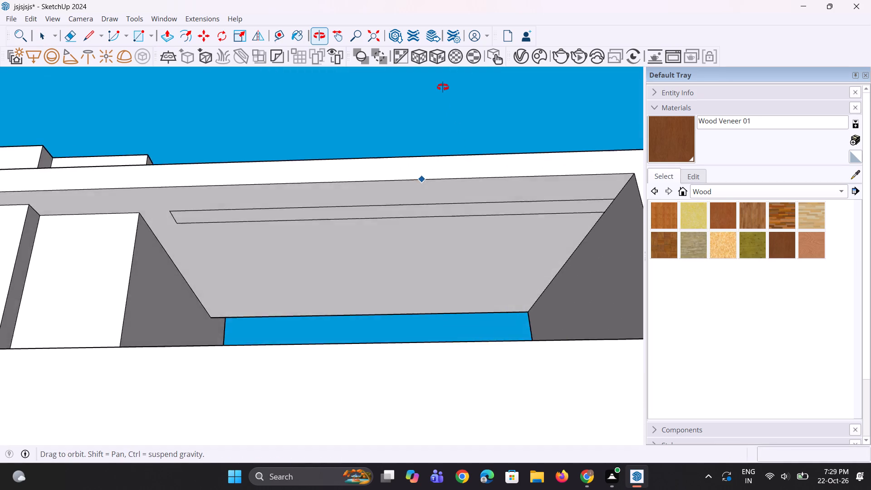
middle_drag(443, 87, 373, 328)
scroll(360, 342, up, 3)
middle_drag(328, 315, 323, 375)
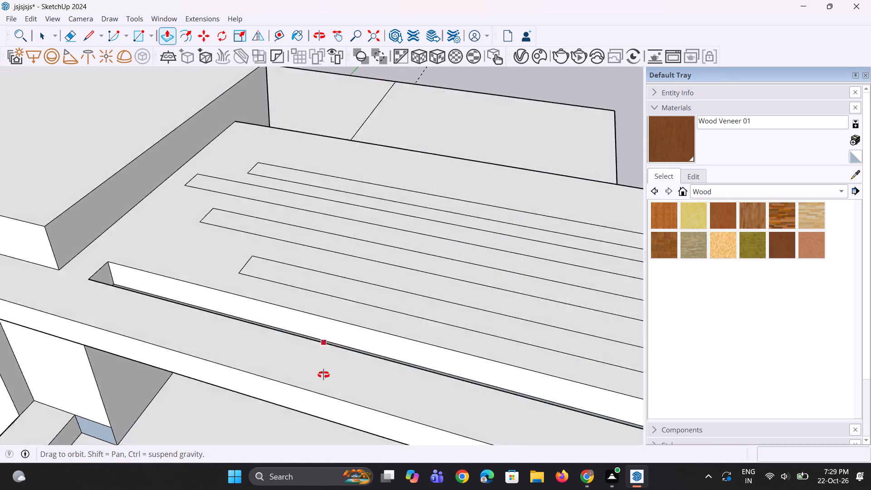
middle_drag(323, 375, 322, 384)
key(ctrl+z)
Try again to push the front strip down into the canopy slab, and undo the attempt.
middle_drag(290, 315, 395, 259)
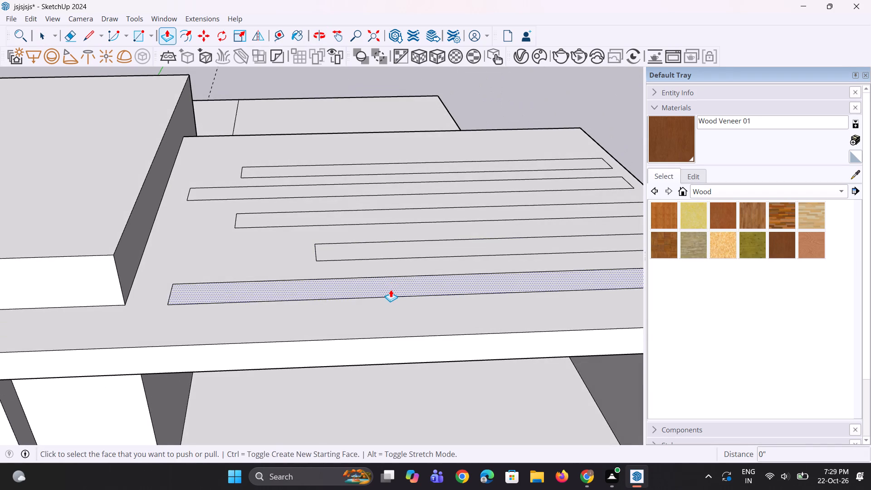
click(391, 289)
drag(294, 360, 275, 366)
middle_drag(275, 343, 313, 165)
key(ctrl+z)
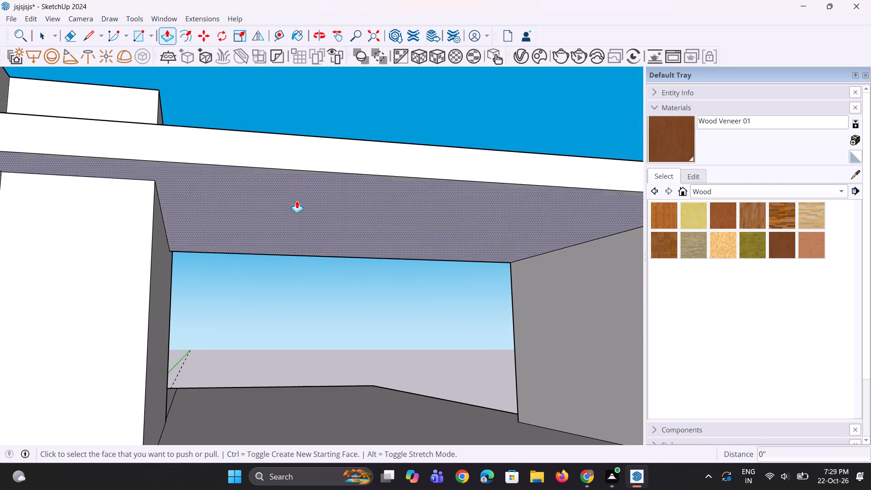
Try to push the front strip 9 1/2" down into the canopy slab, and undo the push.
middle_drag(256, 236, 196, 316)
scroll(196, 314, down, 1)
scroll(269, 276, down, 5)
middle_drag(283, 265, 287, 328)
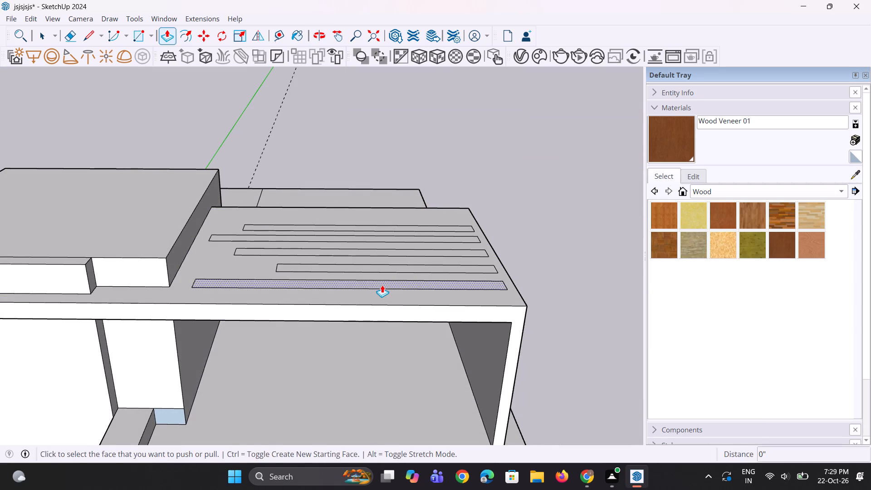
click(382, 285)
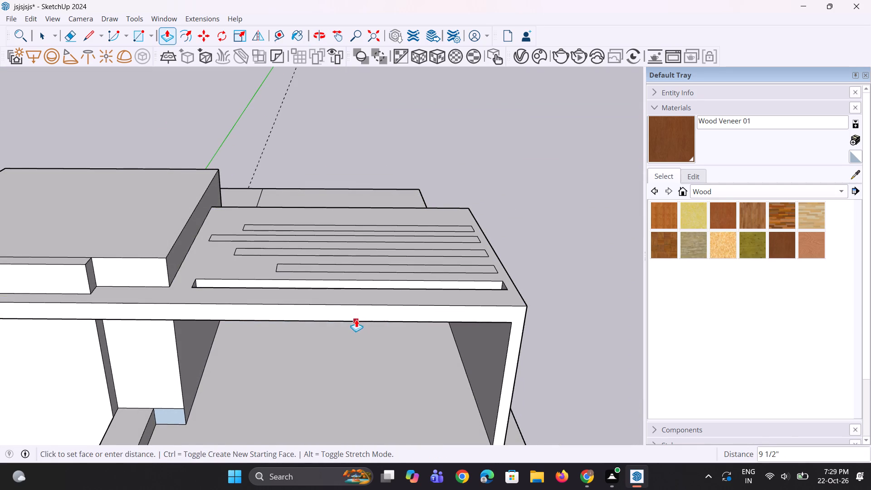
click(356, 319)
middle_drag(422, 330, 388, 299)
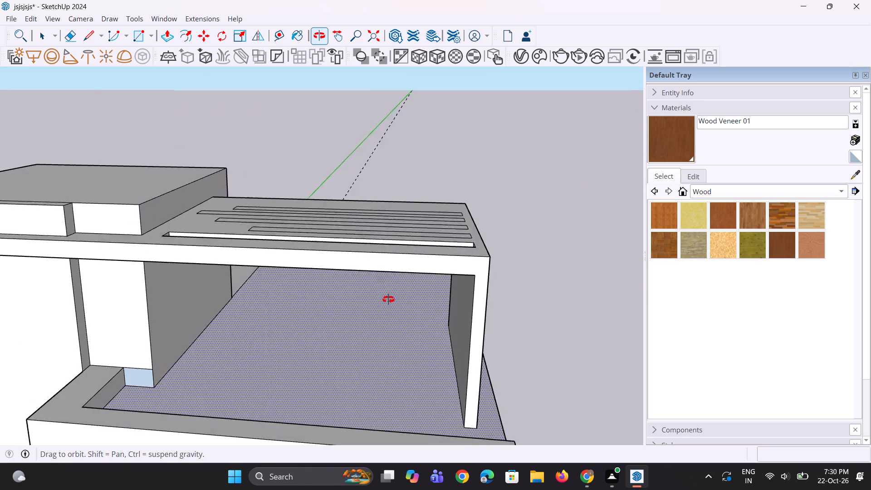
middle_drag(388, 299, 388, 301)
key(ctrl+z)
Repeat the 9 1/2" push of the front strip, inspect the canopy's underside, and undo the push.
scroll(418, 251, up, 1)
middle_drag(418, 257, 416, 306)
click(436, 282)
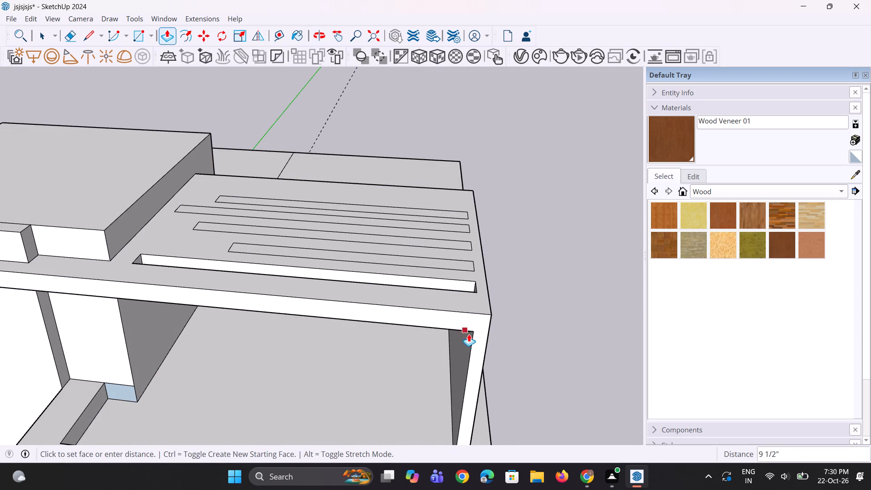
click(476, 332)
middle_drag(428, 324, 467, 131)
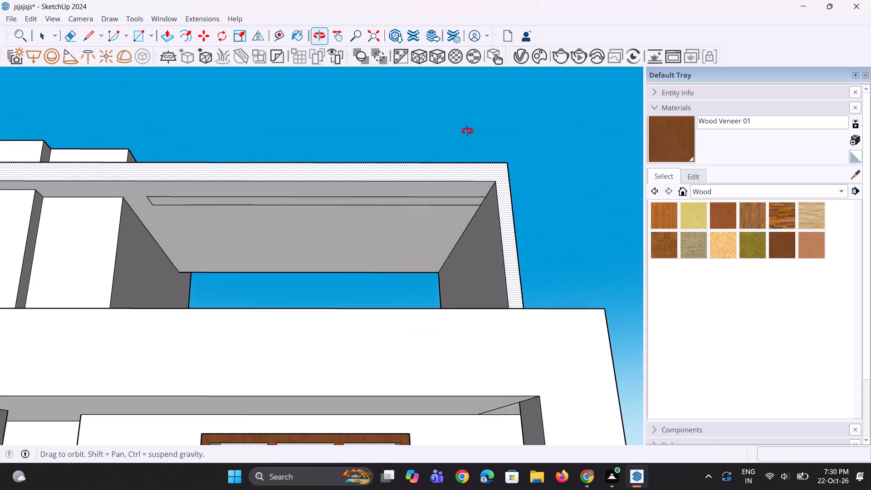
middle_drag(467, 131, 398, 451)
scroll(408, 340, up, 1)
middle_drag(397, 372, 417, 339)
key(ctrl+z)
Push the rearmost strip 9 1/2" down into the canopy slab.
click(450, 187)
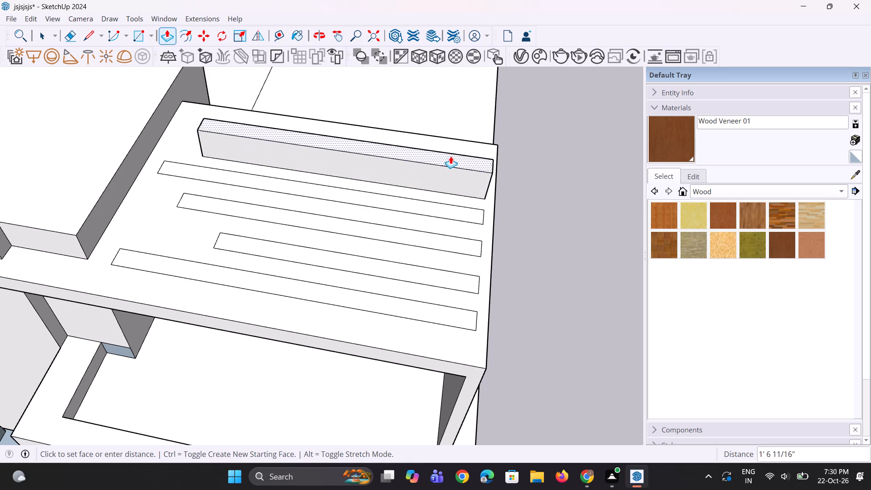
click(257, 337)
scroll(267, 342, up, 1)
middle_drag(273, 336, 298, 358)
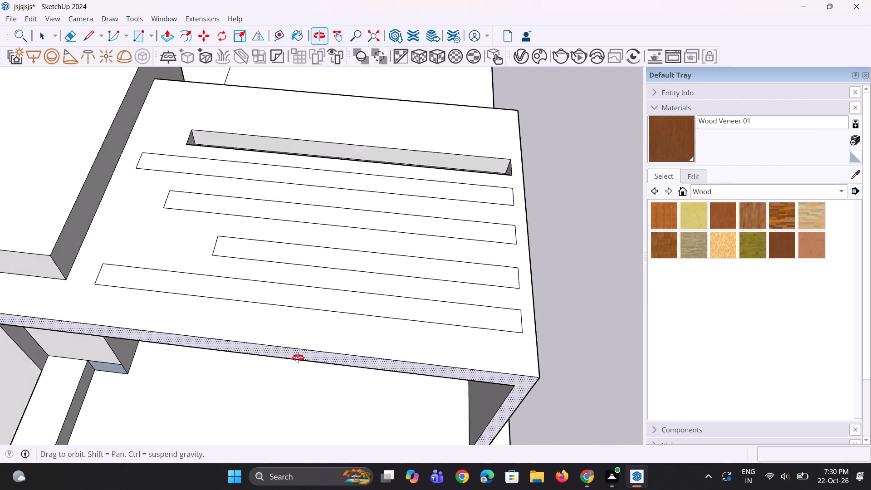
middle_drag(298, 358, 257, 355)
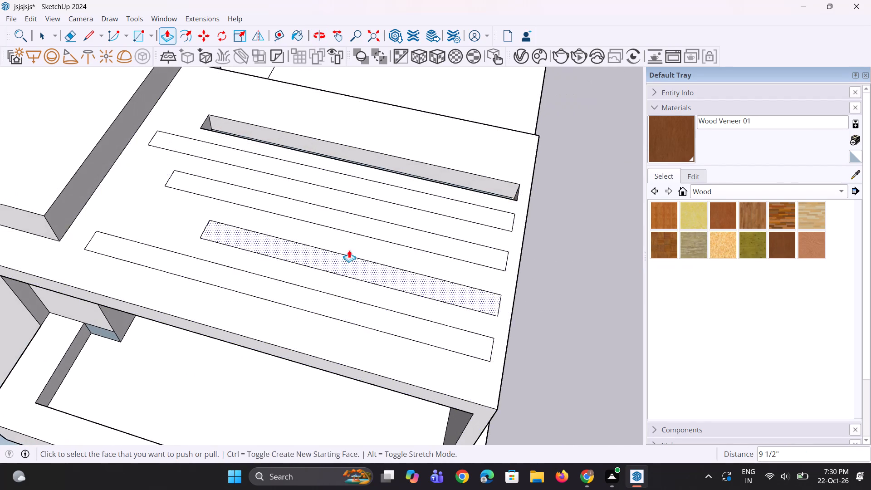
Push the three middle strips down into the canopy slab by the same 9 1/2", forming parallel slots.
double_click(361, 204)
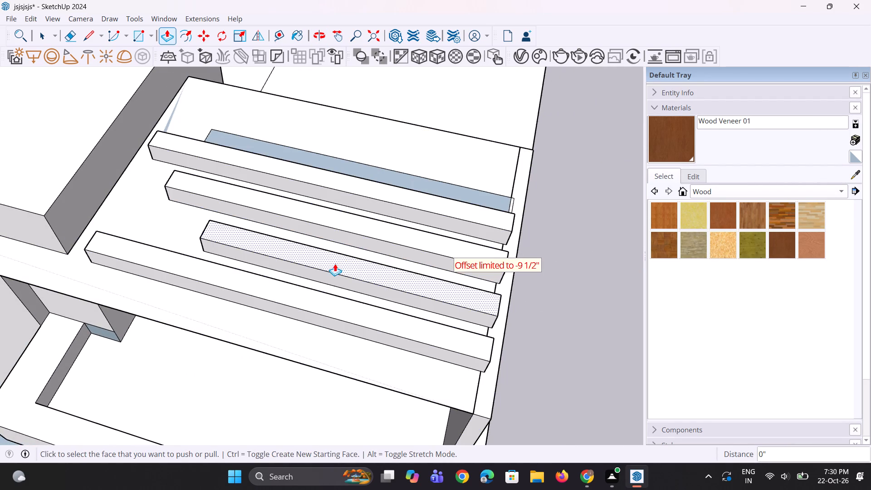
key(ctrl+z)
scroll(355, 221, up, 1)
double_click(374, 194)
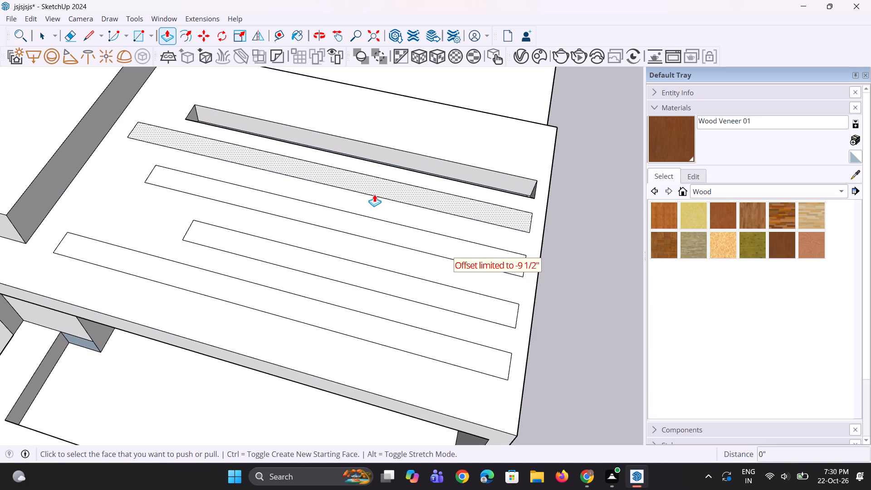
double_click(359, 222)
double_click(330, 268)
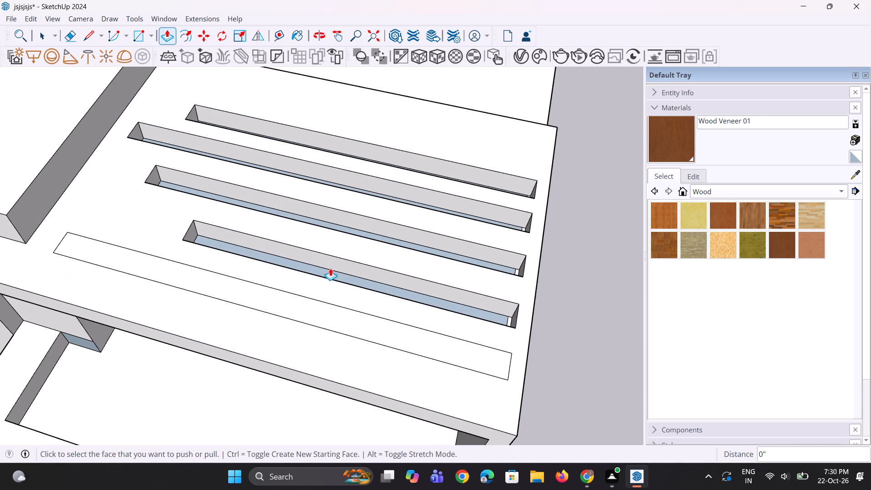
Push the front strip down into the canopy slab by the same 9 1/2" as the other slots.
double_click(305, 302)
Delete the bottom faces of all five canopy slots so they open right through the slab.
middle_drag(295, 316, 231, 353)
key(space)
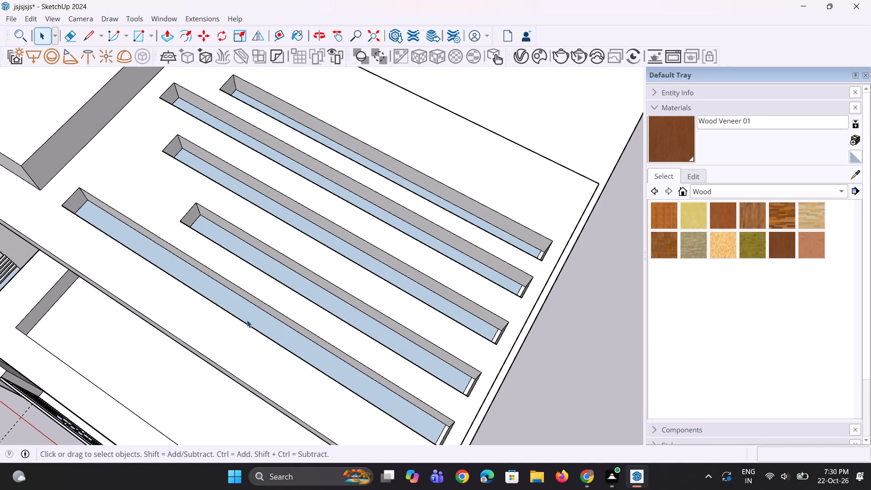
click(250, 316)
scroll(252, 315, up, 1)
key(Delete)
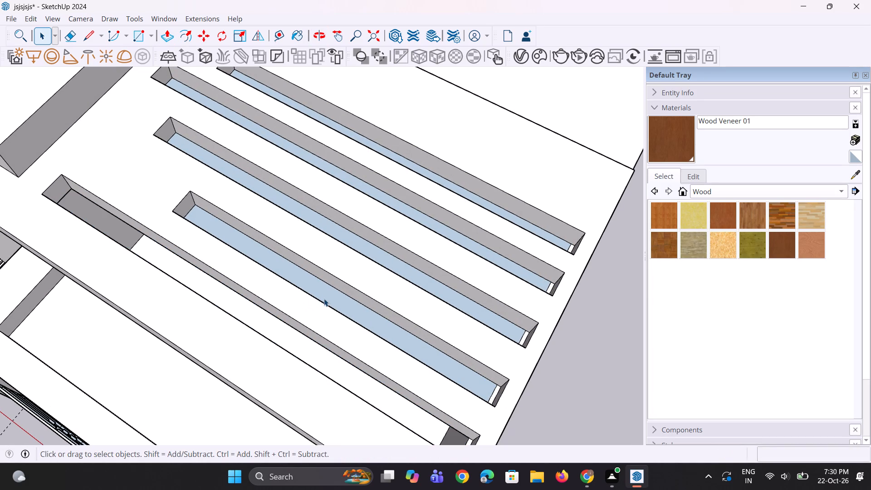
click(324, 299)
key(Delete)
click(403, 272)
key(Delete)
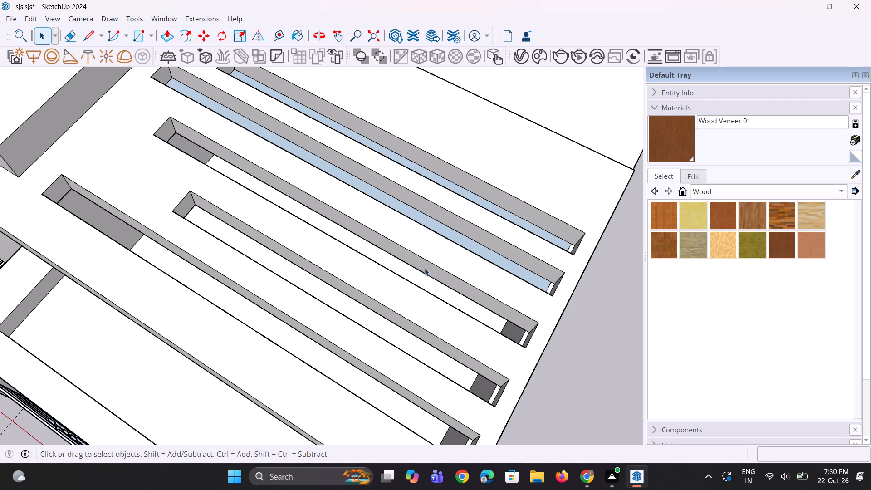
click(472, 246)
key(Delete)
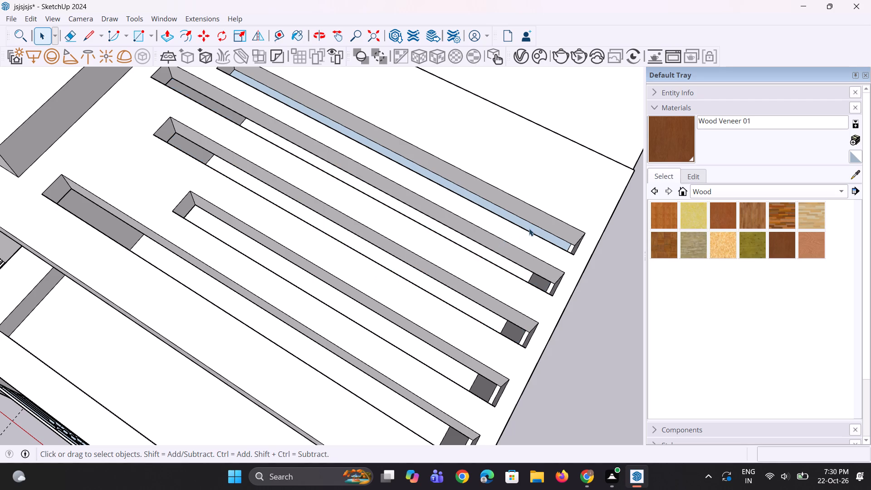
click(531, 227)
key(Delete)
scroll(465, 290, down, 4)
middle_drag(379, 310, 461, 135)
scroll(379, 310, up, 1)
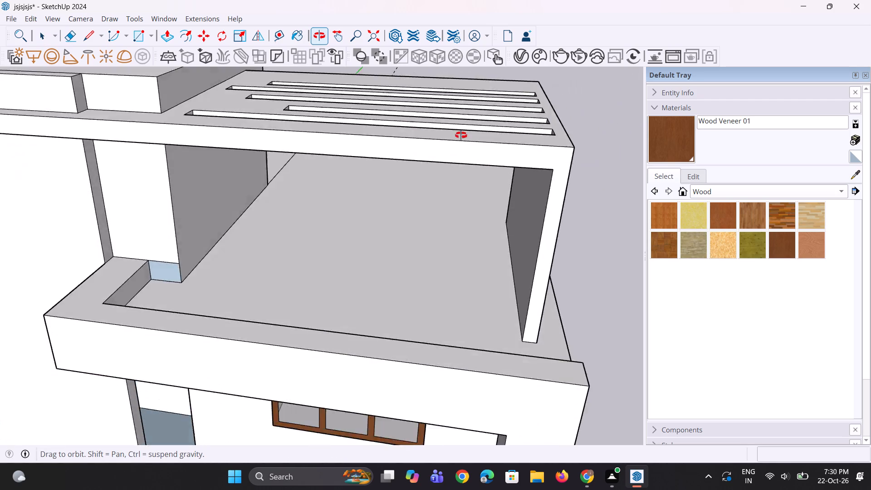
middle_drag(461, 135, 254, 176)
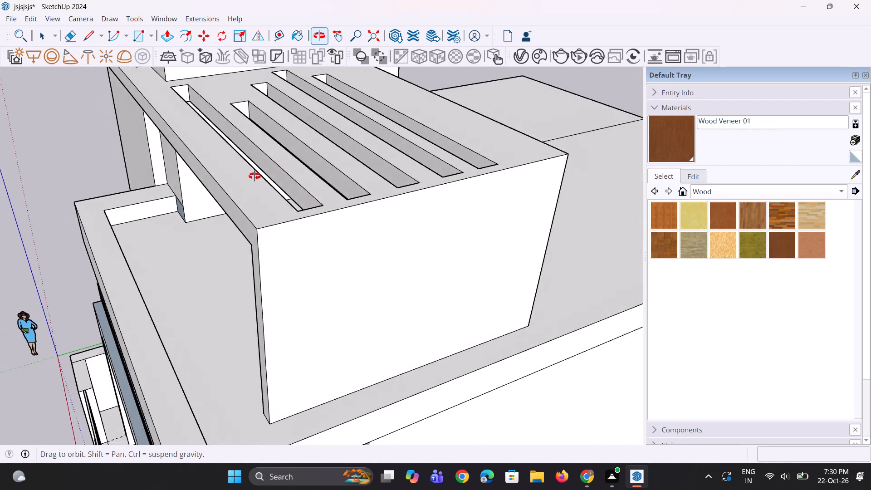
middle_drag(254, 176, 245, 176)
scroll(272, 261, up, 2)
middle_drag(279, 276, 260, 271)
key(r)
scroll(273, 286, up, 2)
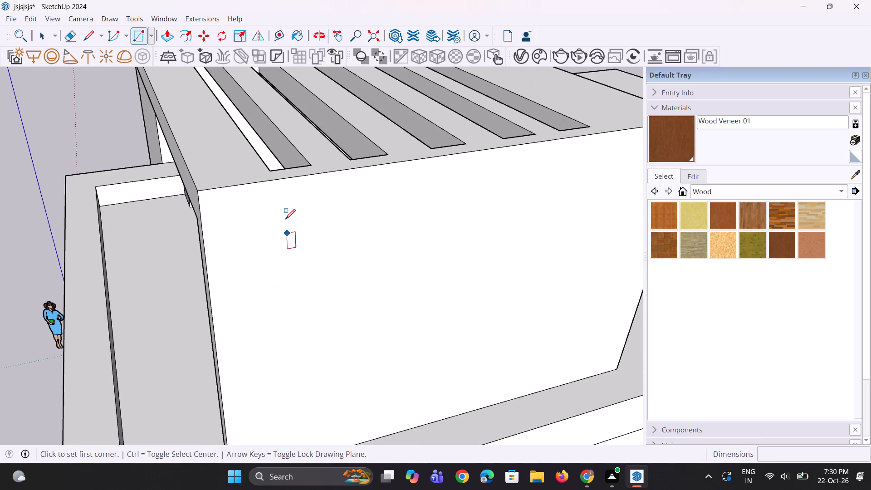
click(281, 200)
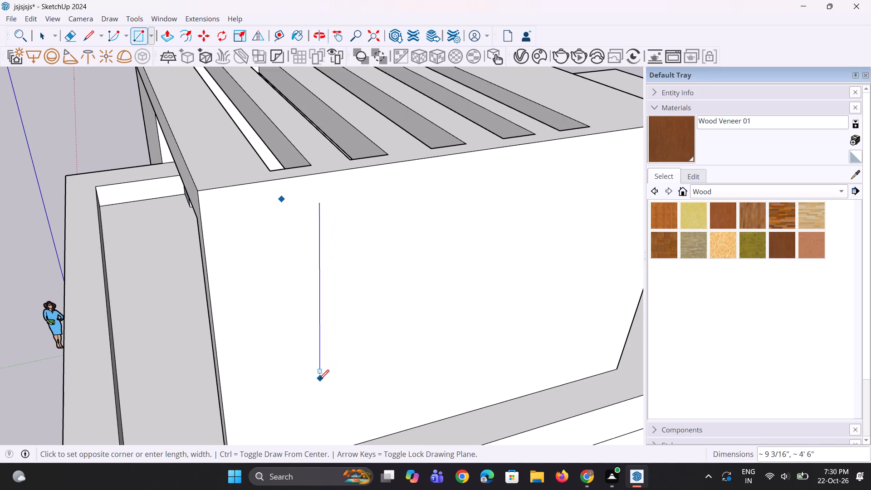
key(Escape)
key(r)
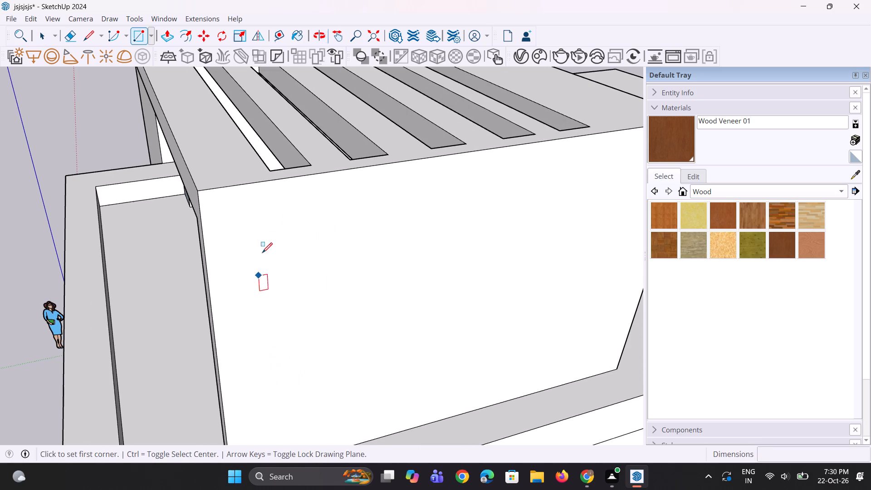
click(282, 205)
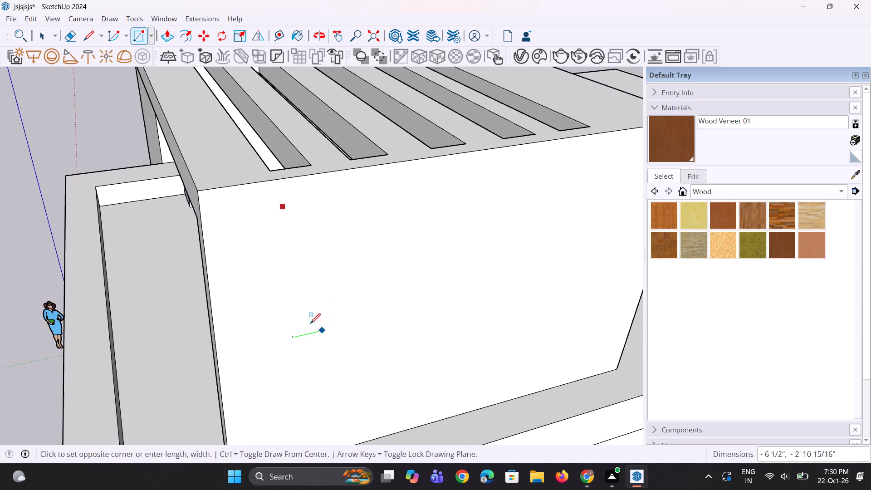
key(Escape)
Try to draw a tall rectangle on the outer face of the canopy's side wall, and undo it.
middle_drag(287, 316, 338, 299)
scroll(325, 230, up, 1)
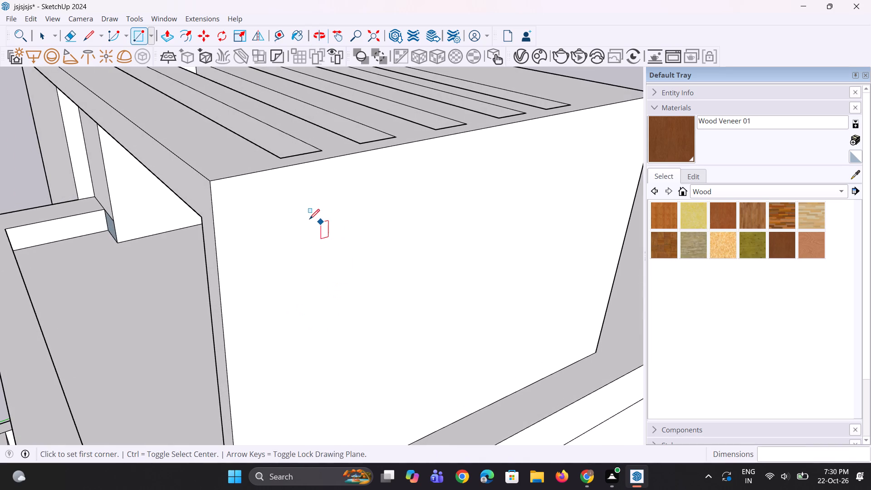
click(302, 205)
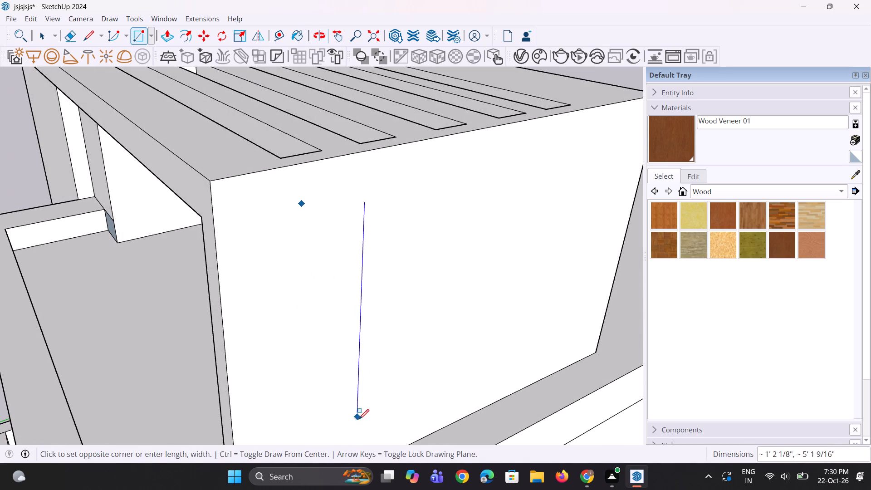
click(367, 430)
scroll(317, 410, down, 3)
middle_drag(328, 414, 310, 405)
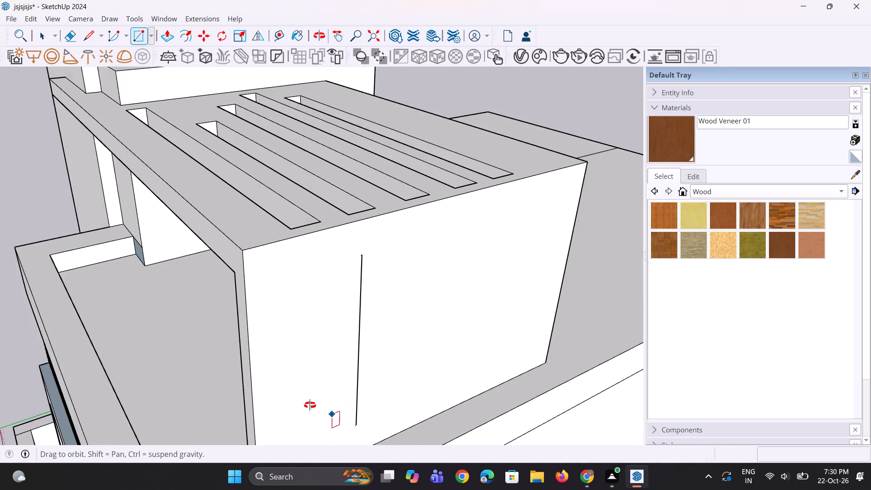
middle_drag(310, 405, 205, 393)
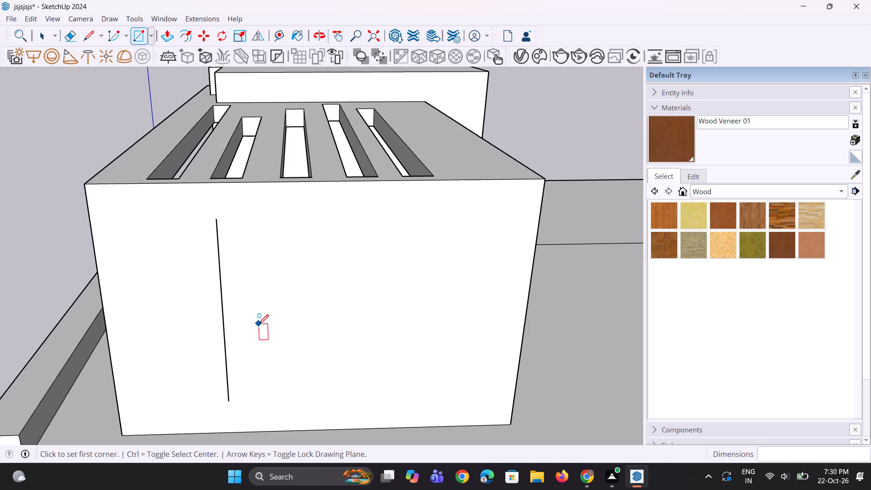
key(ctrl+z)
Draw a vertical rectangle about 7 1/2" wide and 5 1/2' tall near the front edge of the canopy's side wall.
scroll(259, 324, down, 4)
middle_drag(198, 336, 310, 314)
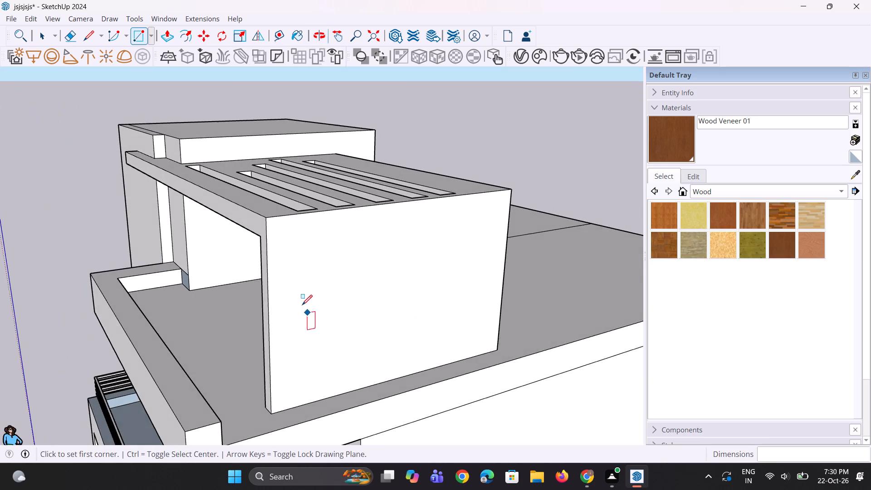
scroll(304, 291, up, 3)
click(313, 230)
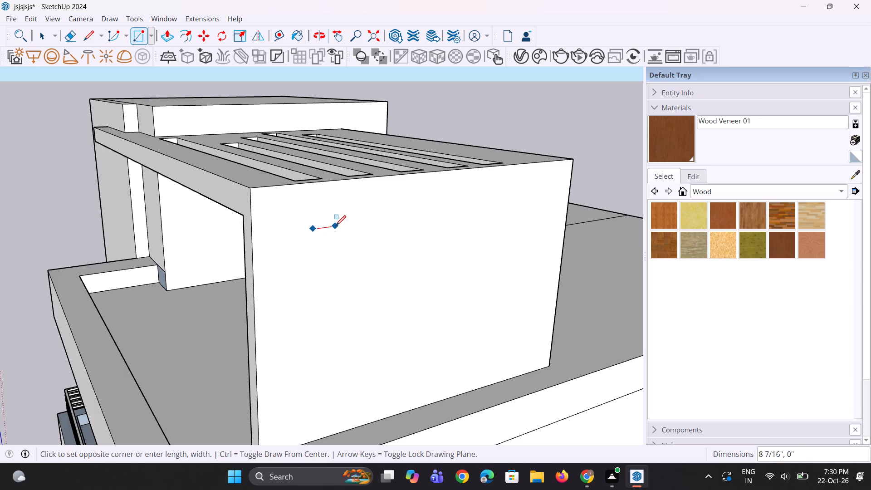
click(337, 225)
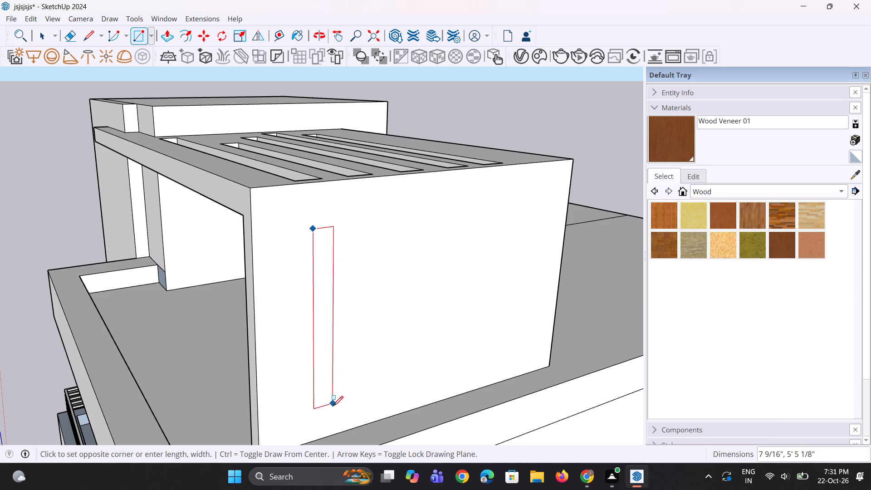
click(333, 416)
Move the top edge of the side-wall rectangle up by about 8" to make the strip taller.
middle_drag(330, 416, 270, 430)
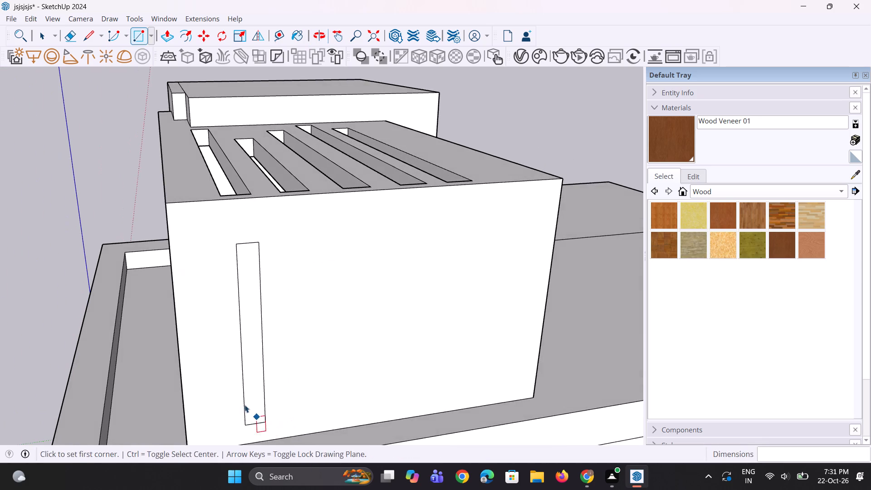
key(space)
scroll(238, 380, up, 2)
middle_drag(237, 369, 299, 431)
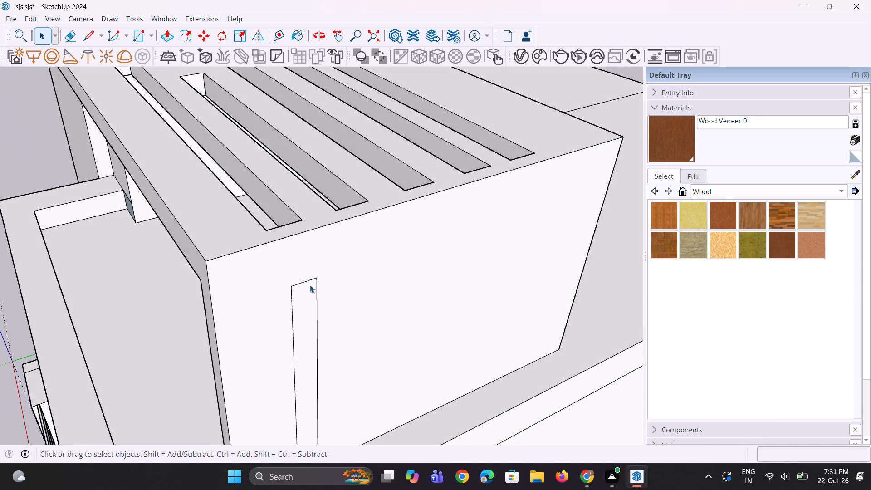
click(310, 280)
scroll(310, 280, up, 2)
key(m)
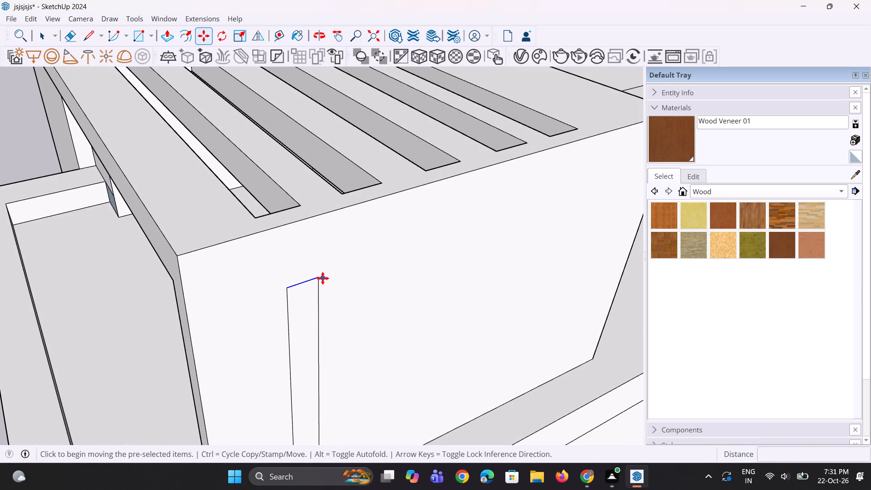
click(321, 279)
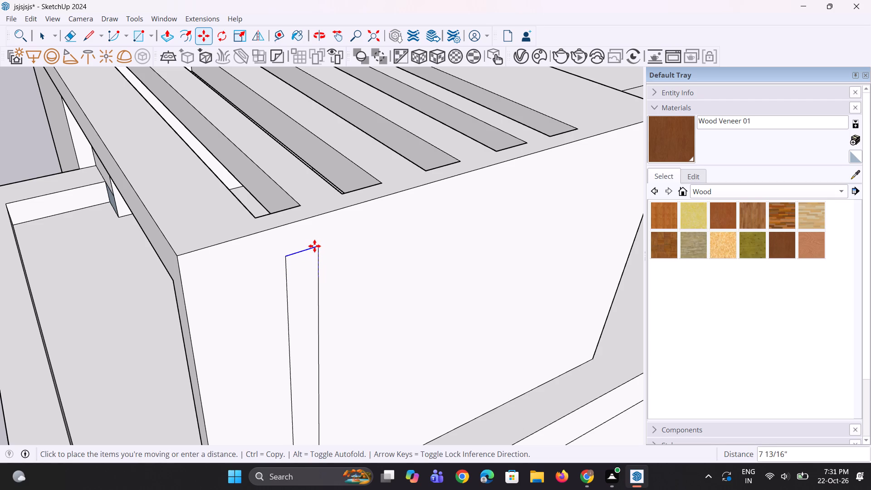
click(313, 241)
Move the vertical strip's face 2 13/16" along the side wall toward its front edge.
middle_drag(313, 269, 284, 271)
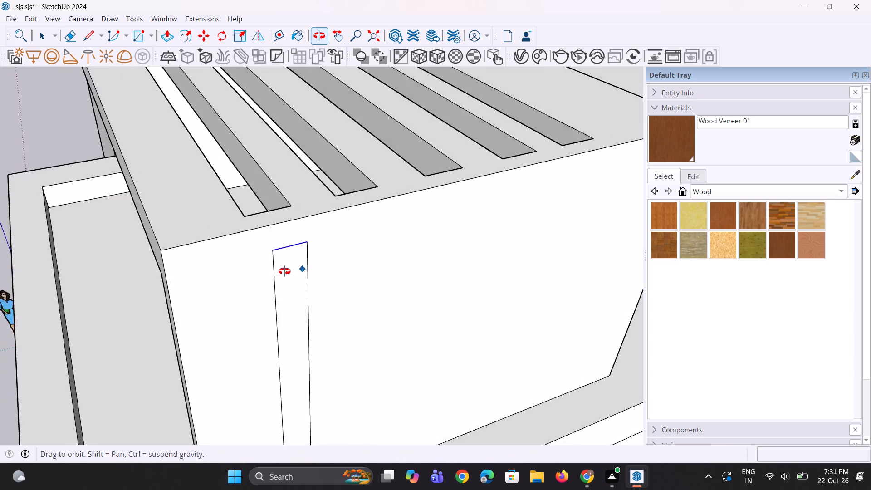
middle_drag(284, 271, 268, 271)
key(space)
click(272, 274)
middle_drag(249, 295, 235, 294)
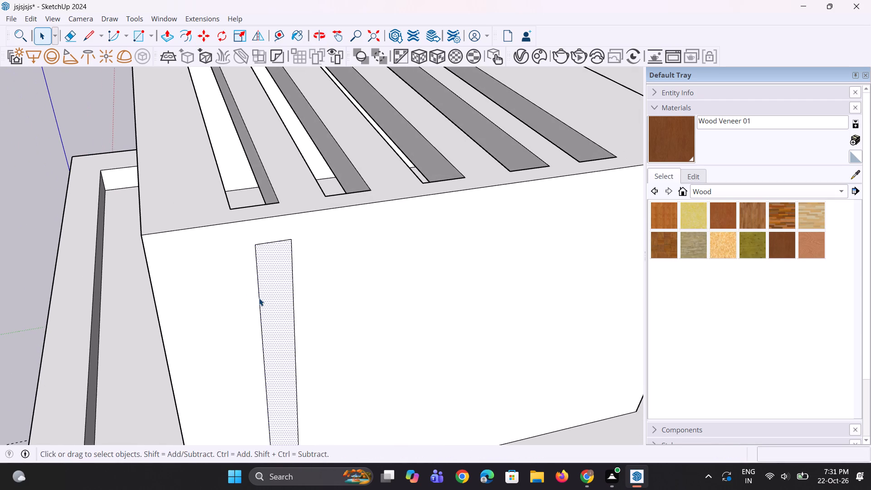
key(m)
click(271, 294)
click(257, 293)
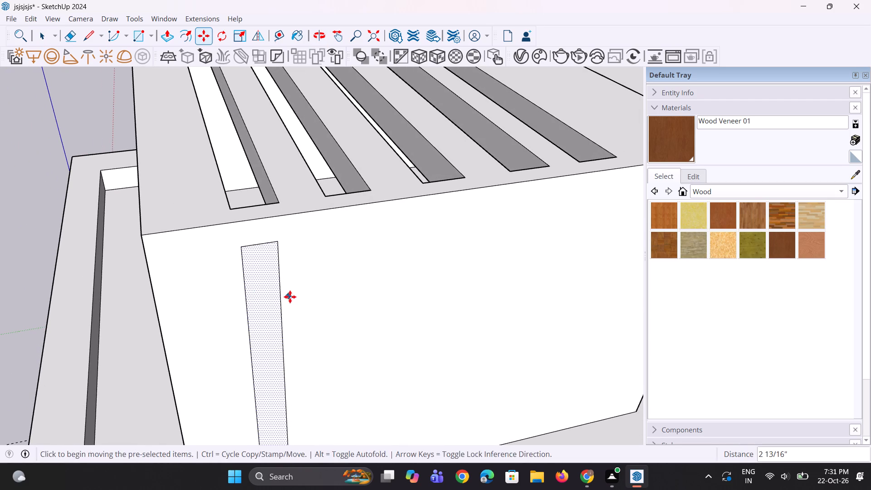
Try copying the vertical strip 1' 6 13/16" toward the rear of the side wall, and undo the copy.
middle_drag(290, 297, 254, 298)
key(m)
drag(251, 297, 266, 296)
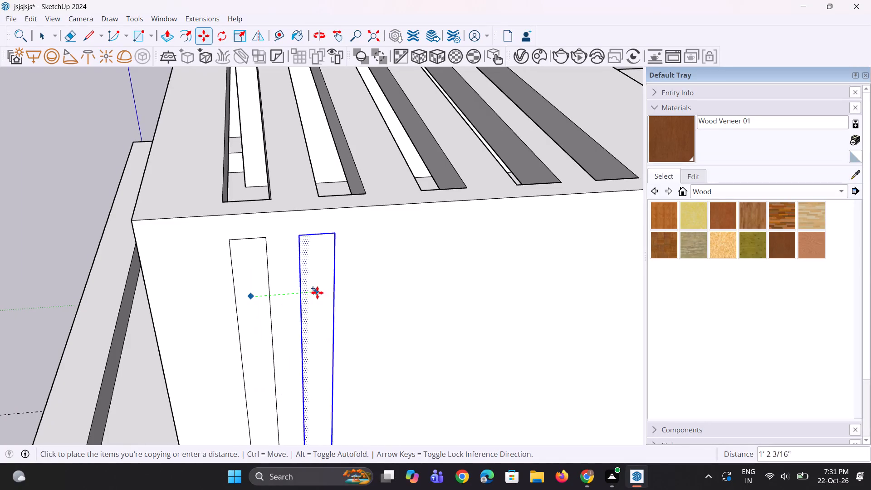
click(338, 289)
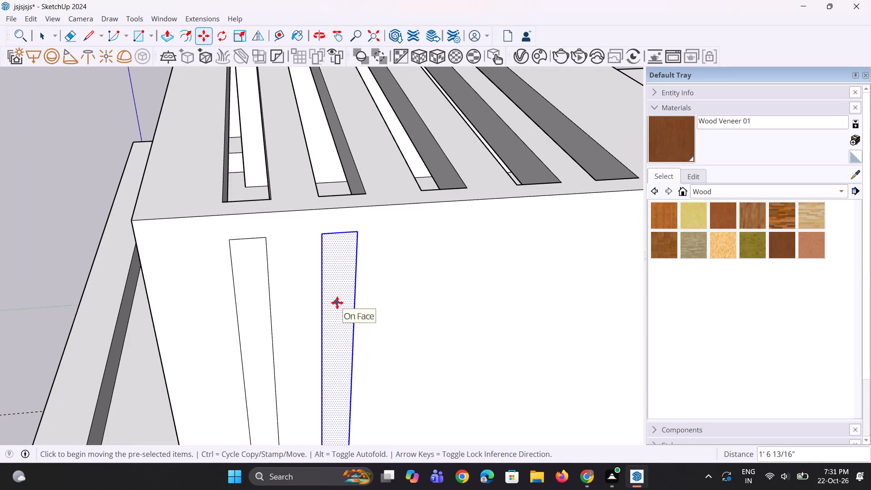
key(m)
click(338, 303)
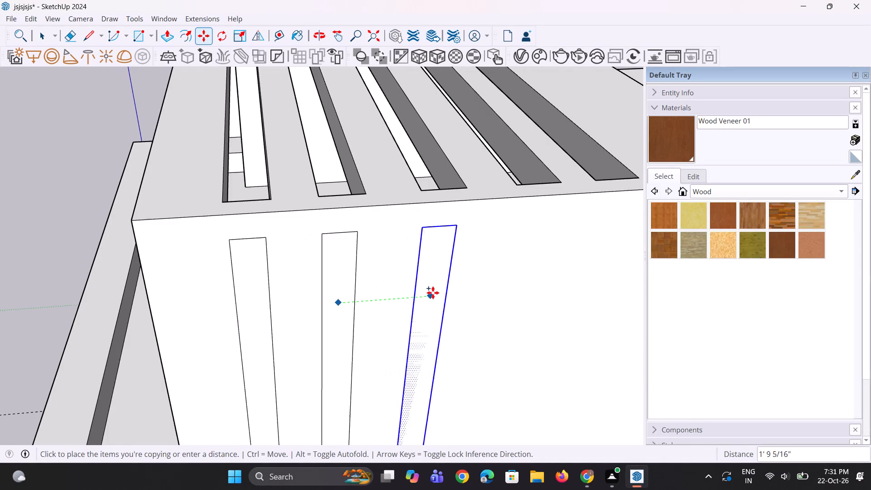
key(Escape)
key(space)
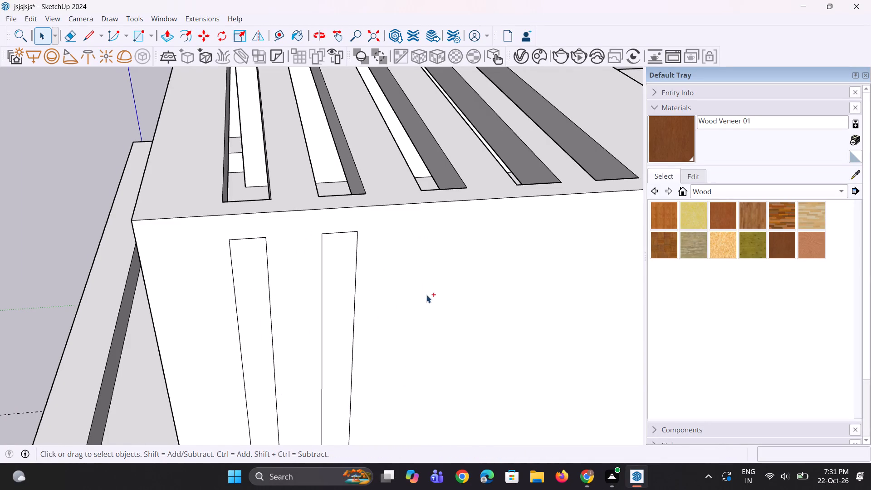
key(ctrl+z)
Widen the vertical strip slightly by moving its rear long edge toward the rear of the side wall.
key(space)
click(272, 321)
scroll(272, 313, up, 3)
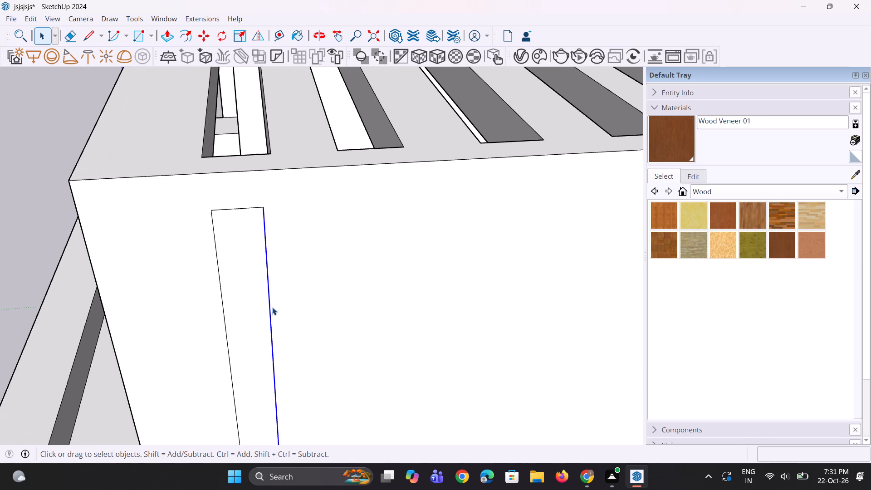
key(m)
click(264, 206)
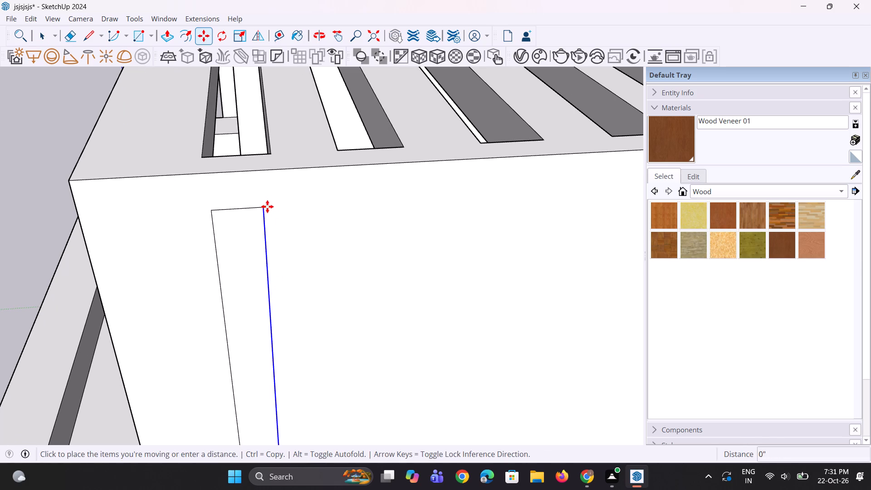
click(273, 206)
Copy the widened strip twice toward the rear of the side wall, spaced about 1' 8" and 1' 10 1/16".
key(space)
click(259, 260)
scroll(273, 252, down, 9)
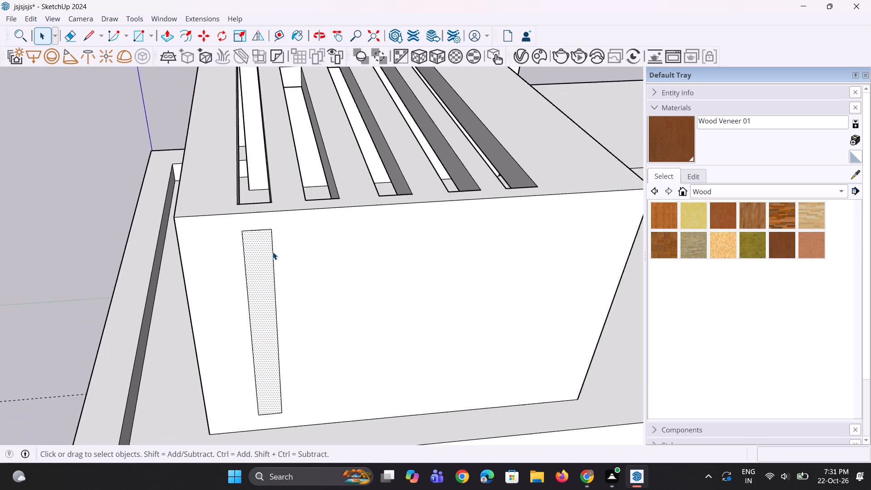
middle_drag(240, 307, 242, 275)
key(m)
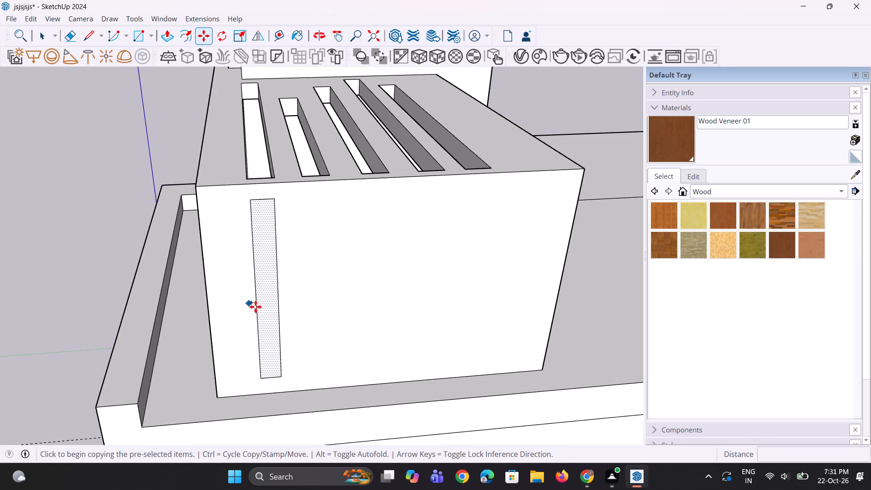
click(264, 308)
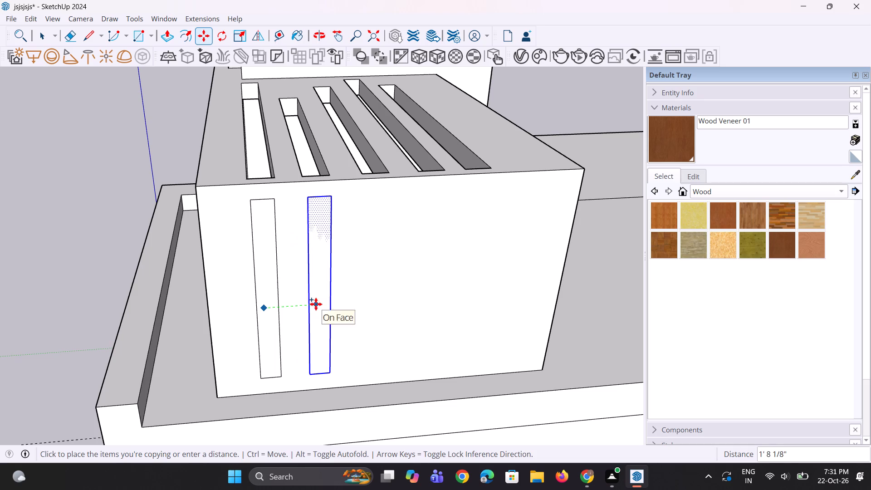
click(317, 304)
key(m)
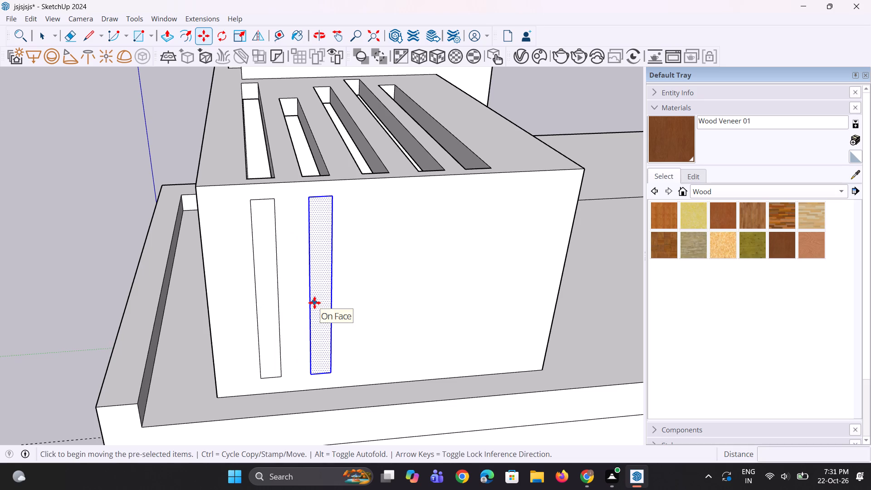
click(314, 303)
click(370, 294)
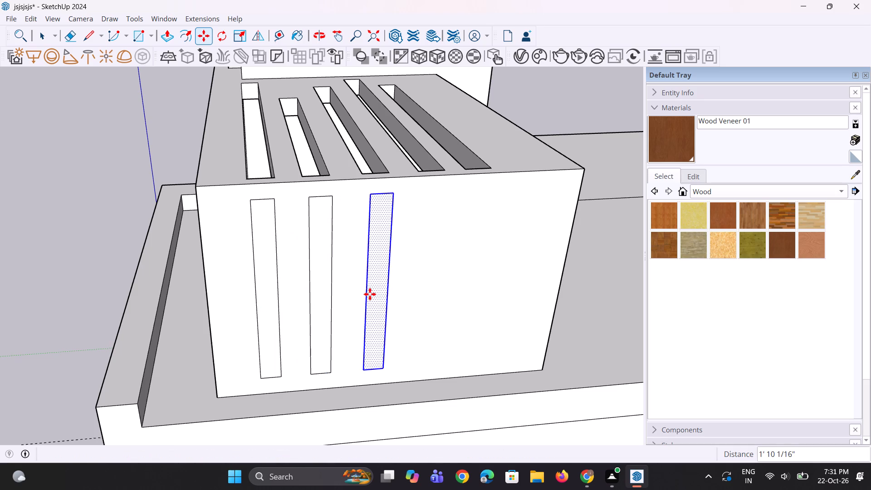
Copy the selected vertical strip about 1' 8" toward the rear of the side wall.
key(m)
click(376, 299)
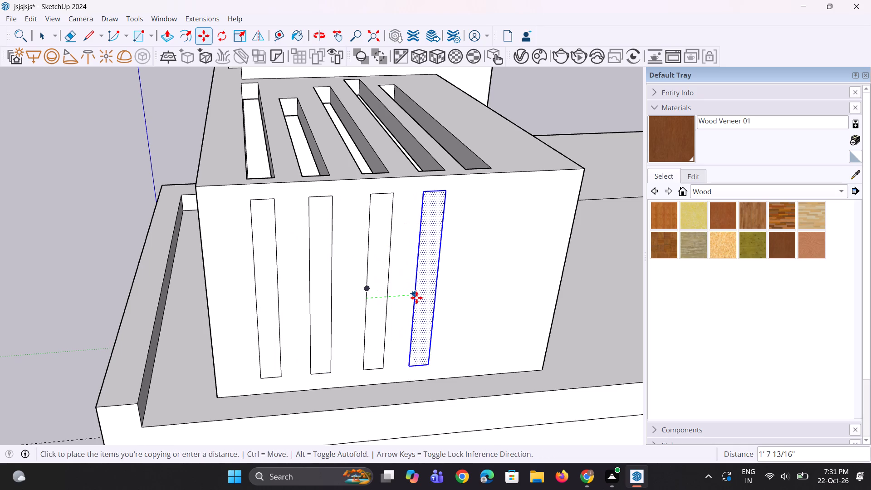
click(416, 298)
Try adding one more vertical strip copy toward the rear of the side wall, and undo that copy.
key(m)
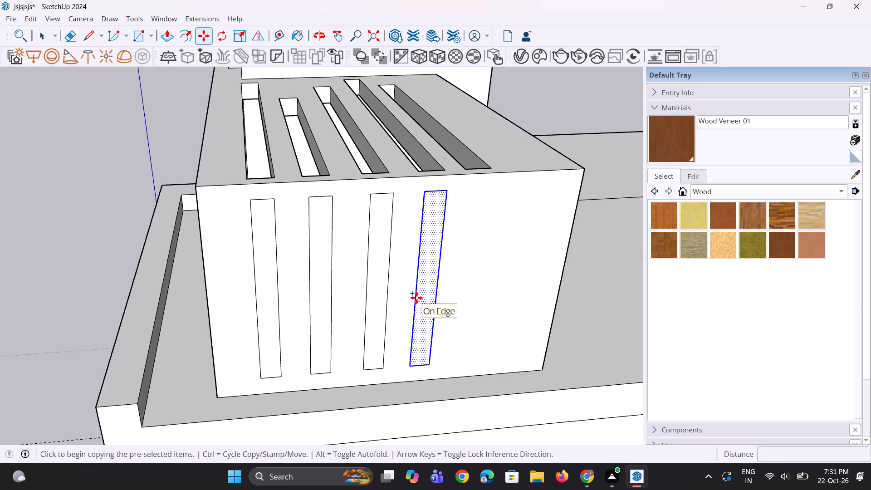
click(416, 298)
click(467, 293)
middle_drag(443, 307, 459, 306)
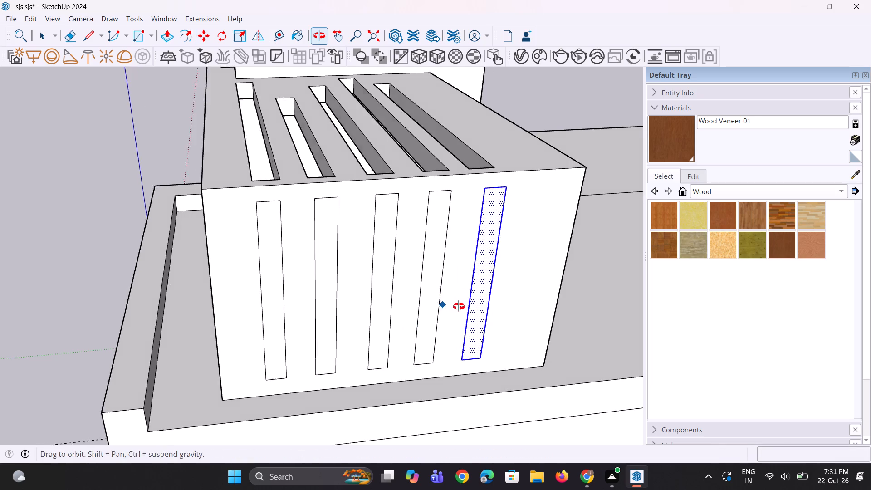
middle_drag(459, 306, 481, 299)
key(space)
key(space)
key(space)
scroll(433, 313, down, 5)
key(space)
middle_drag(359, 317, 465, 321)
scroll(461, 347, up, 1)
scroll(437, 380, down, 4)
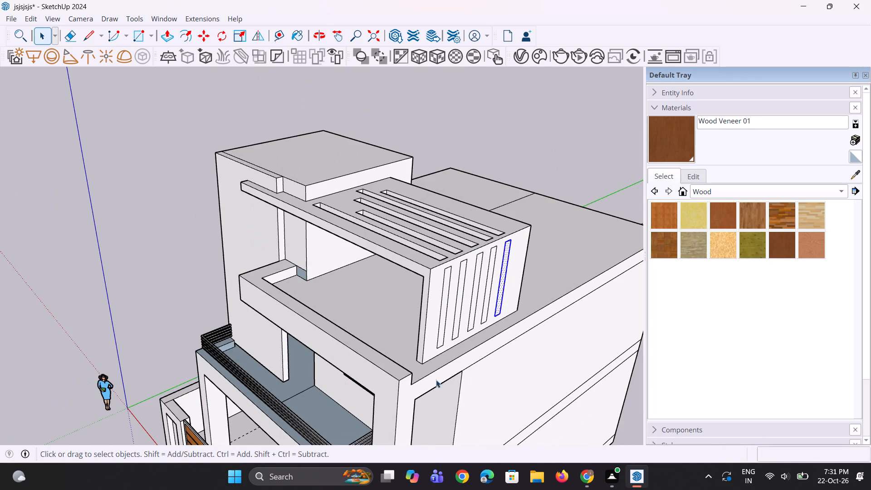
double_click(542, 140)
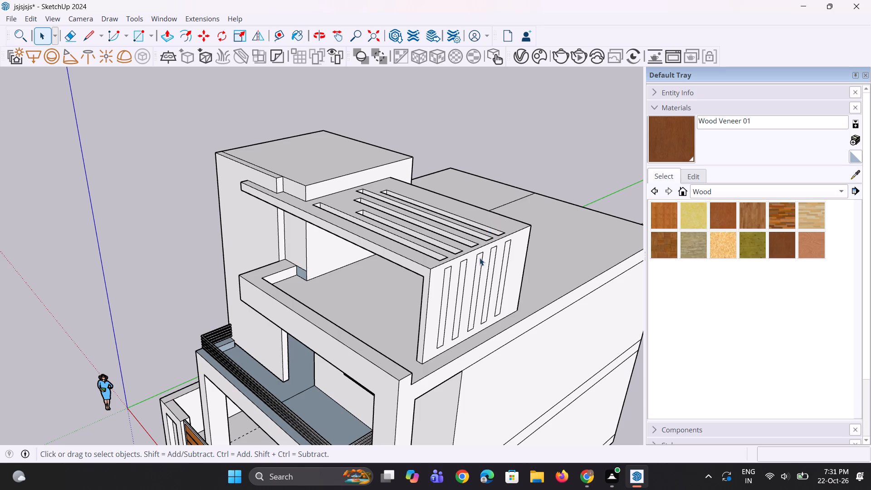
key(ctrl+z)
Push the rearmost slab slot's end face about 5 1/16" out through the canopy side wall's outer face.
scroll(497, 269, up, 2)
key(space)
scroll(493, 217, up, 2)
middle_drag(492, 214, 532, 317)
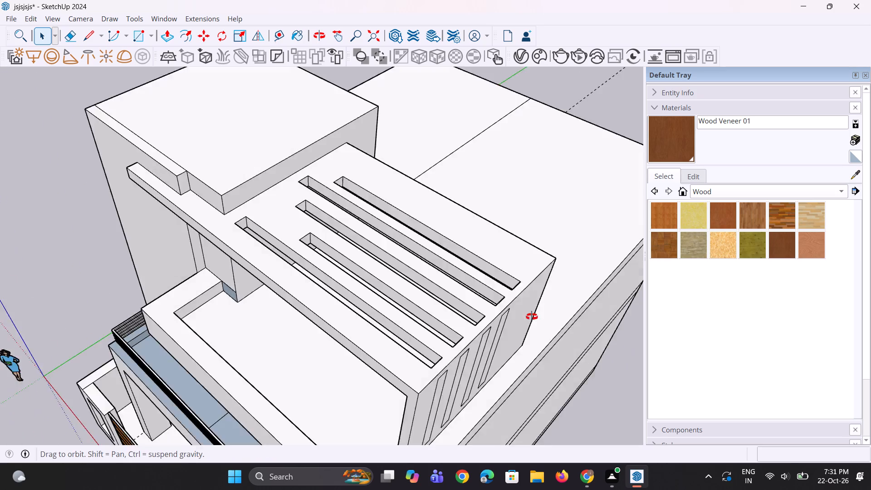
middle_drag(532, 317, 599, 310)
scroll(534, 240, up, 5)
middle_drag(535, 250, 626, 272)
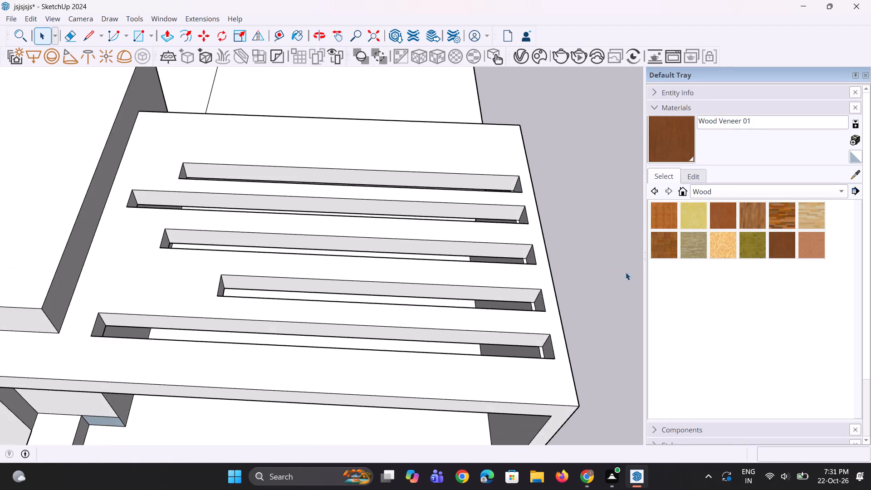
key(p)
scroll(576, 225, up, 2)
scroll(494, 185, up, 1)
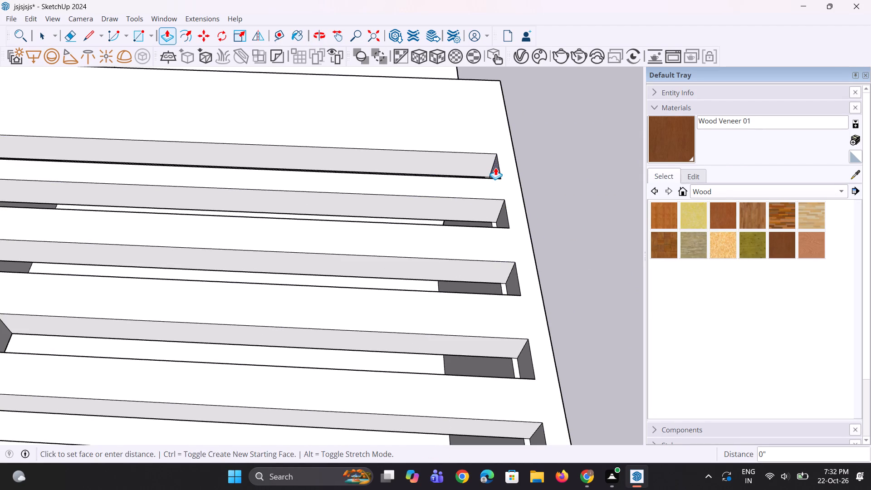
click(495, 167)
click(518, 176)
Push the bottom face of the new notch down 6' 3/16", continuing the rearmost slot down the side wall.
scroll(528, 200, up, 1)
middle_drag(528, 200, 369, 154)
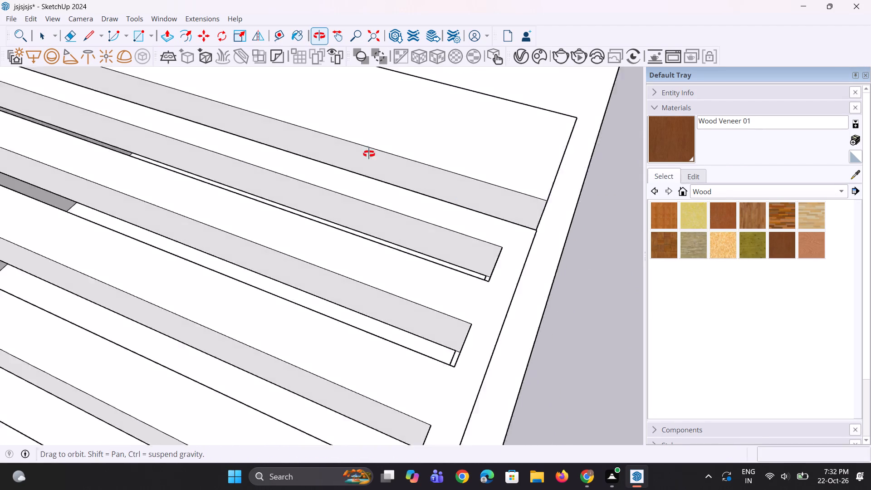
middle_drag(369, 154, 271, 124)
scroll(470, 285, down, 8)
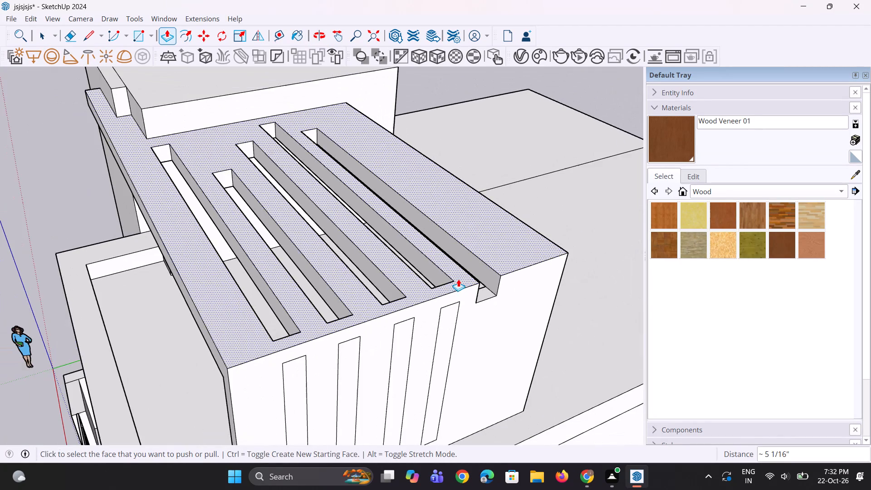
scroll(464, 290, down, 4)
middle_drag(521, 333, 472, 294)
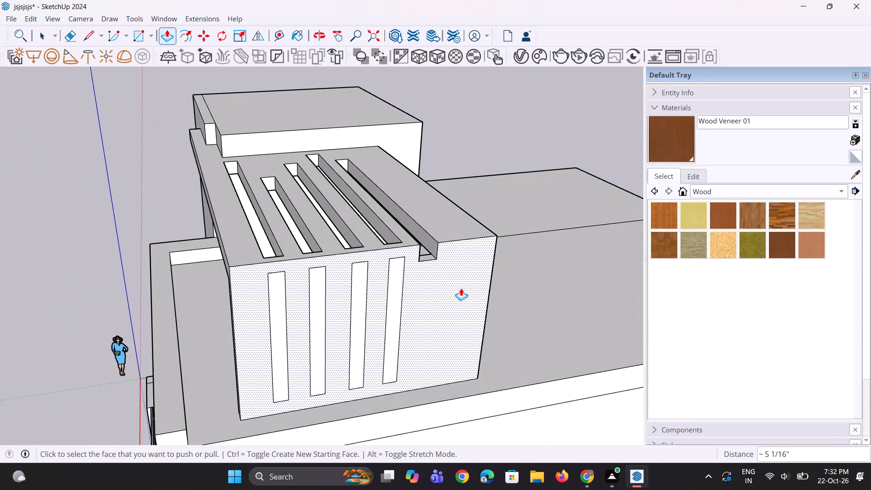
scroll(415, 260, up, 6)
click(435, 248)
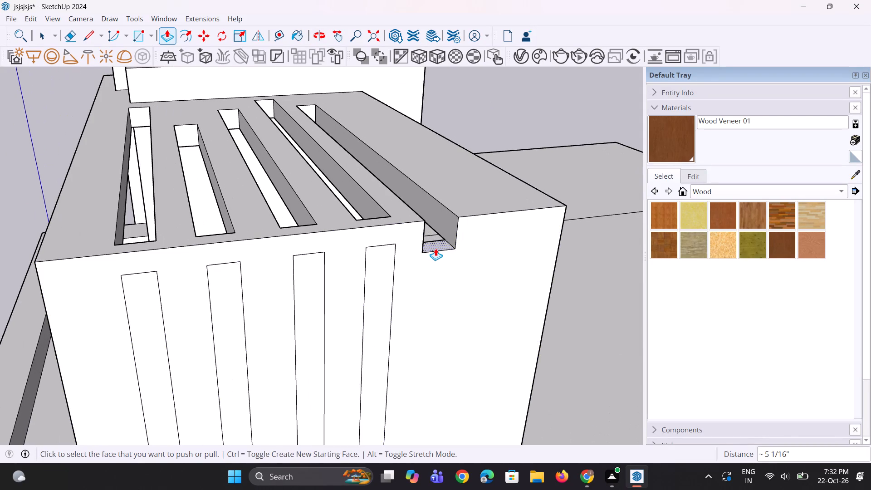
scroll(435, 352, down, 8)
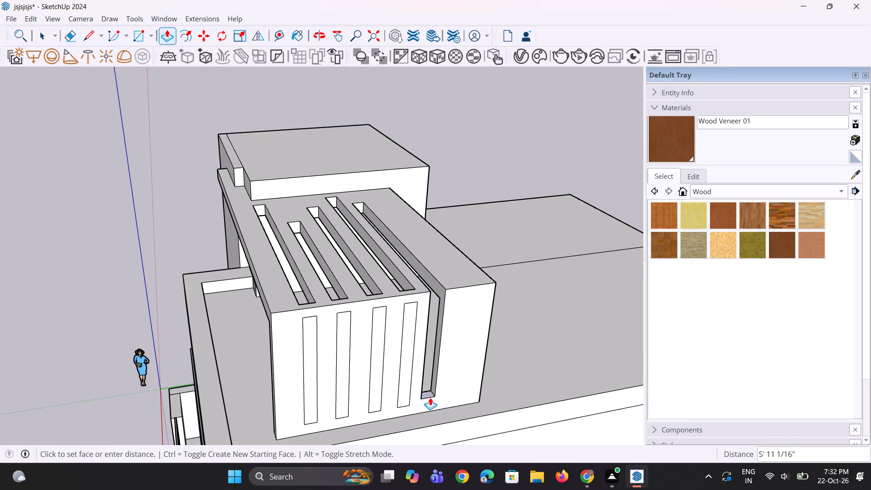
click(430, 398)
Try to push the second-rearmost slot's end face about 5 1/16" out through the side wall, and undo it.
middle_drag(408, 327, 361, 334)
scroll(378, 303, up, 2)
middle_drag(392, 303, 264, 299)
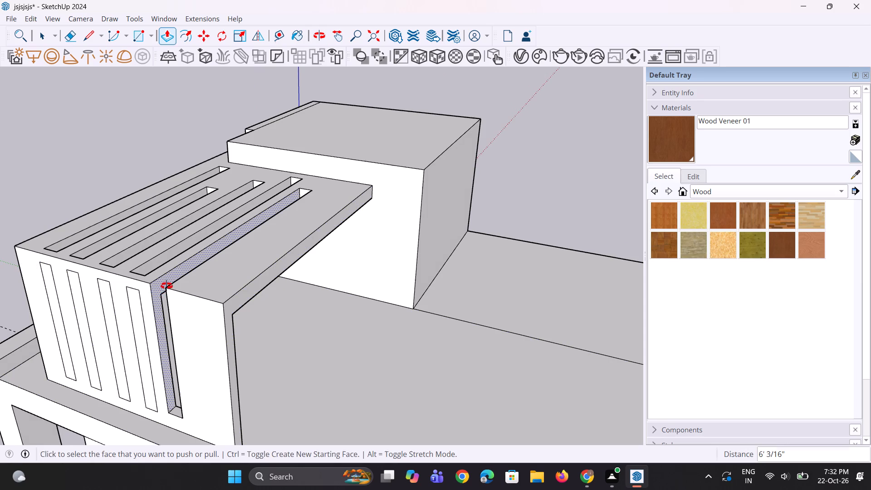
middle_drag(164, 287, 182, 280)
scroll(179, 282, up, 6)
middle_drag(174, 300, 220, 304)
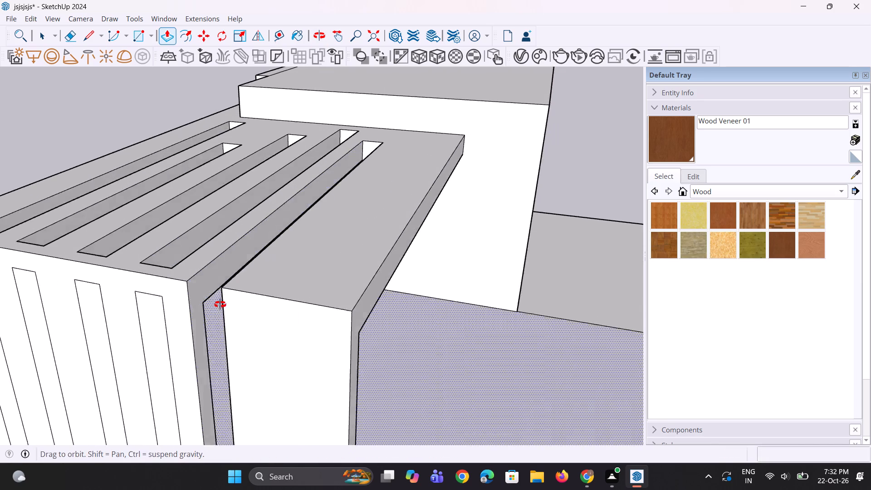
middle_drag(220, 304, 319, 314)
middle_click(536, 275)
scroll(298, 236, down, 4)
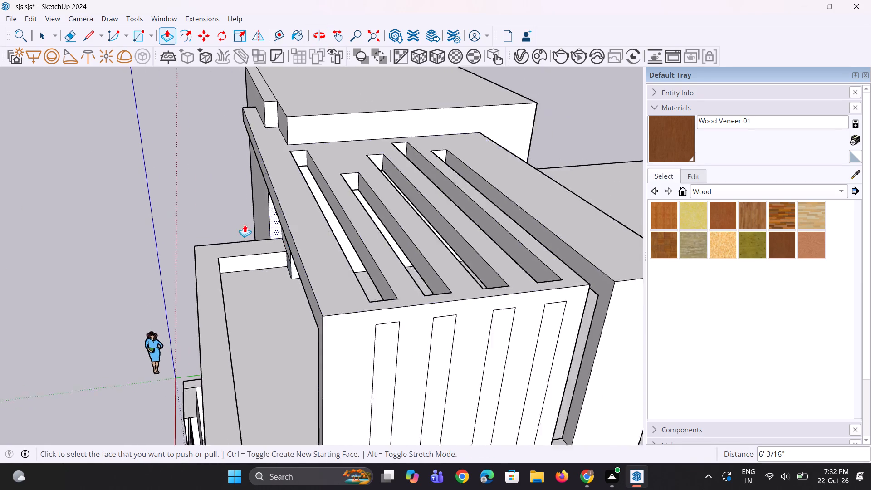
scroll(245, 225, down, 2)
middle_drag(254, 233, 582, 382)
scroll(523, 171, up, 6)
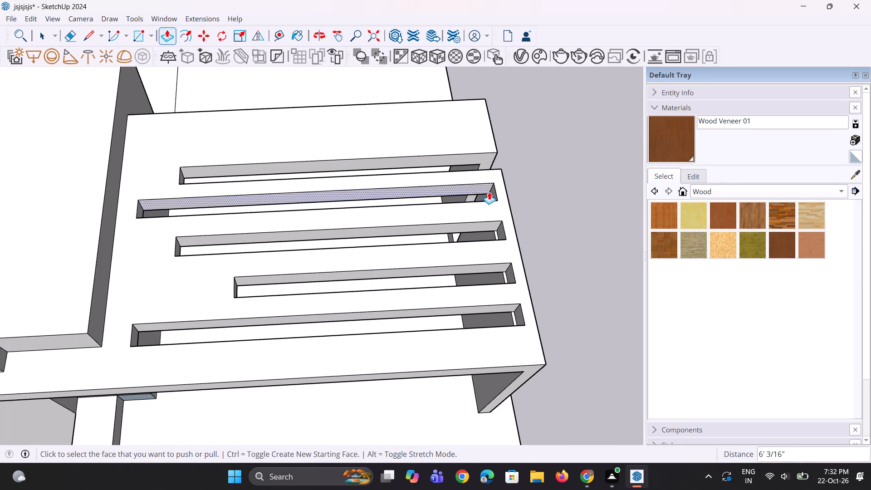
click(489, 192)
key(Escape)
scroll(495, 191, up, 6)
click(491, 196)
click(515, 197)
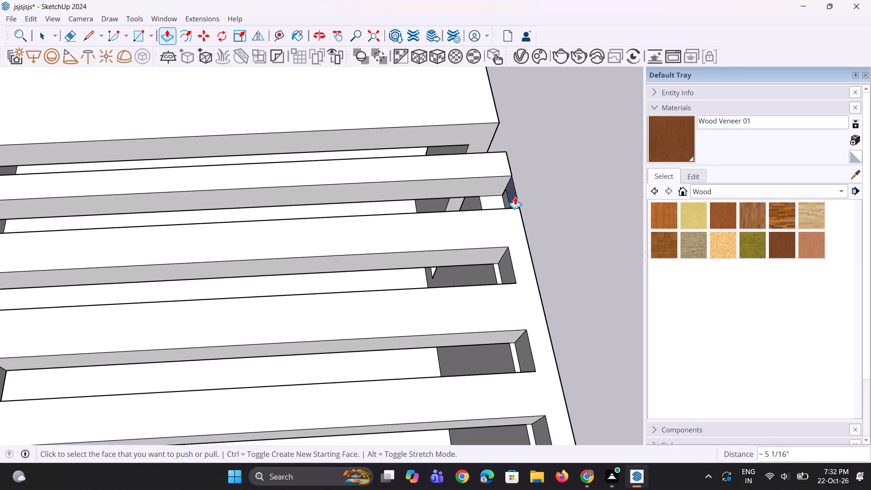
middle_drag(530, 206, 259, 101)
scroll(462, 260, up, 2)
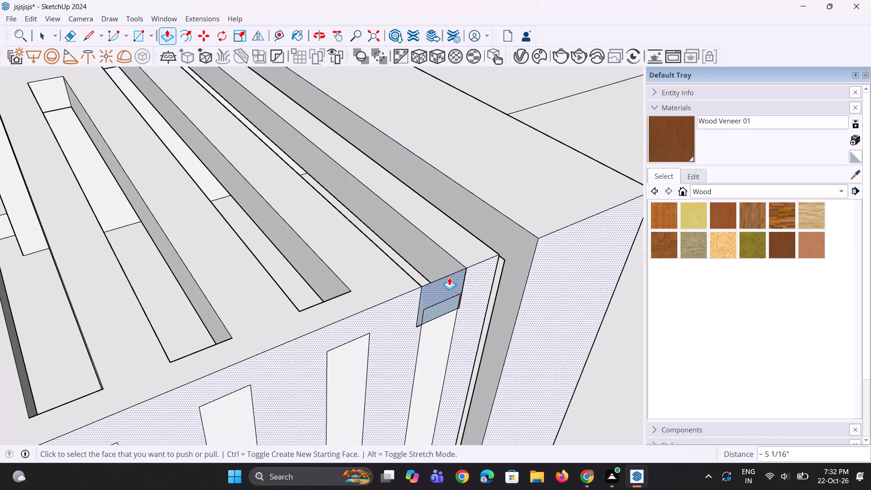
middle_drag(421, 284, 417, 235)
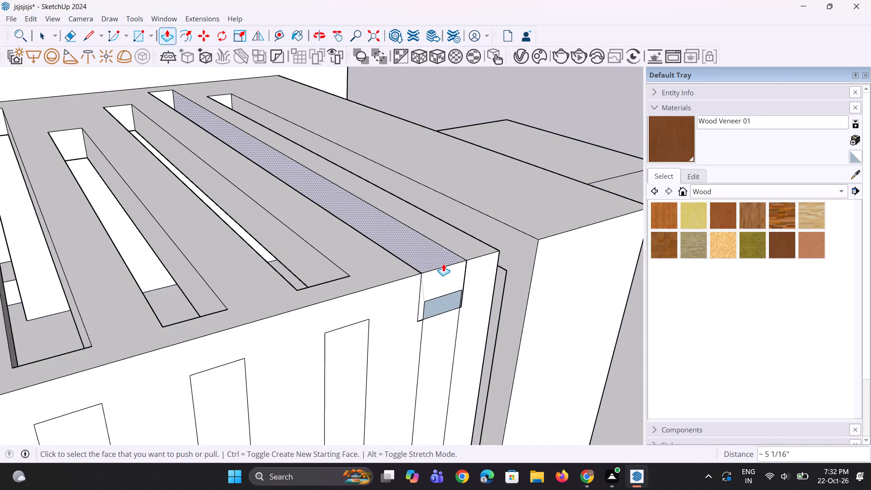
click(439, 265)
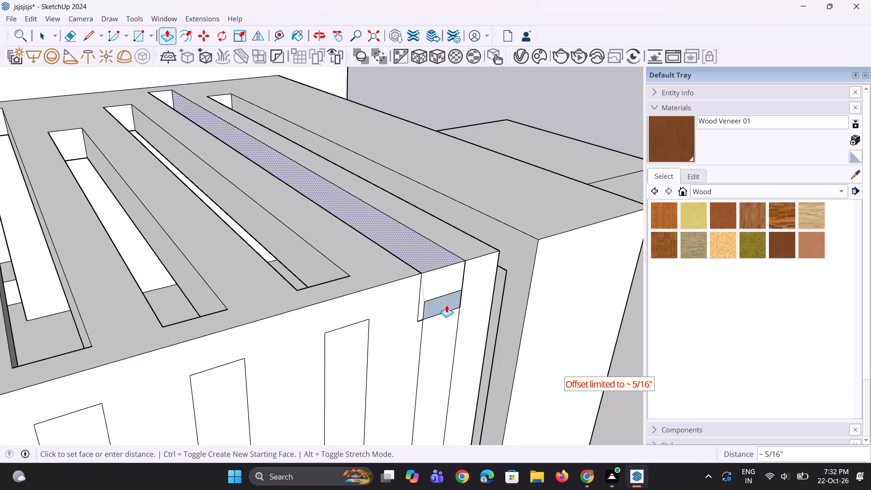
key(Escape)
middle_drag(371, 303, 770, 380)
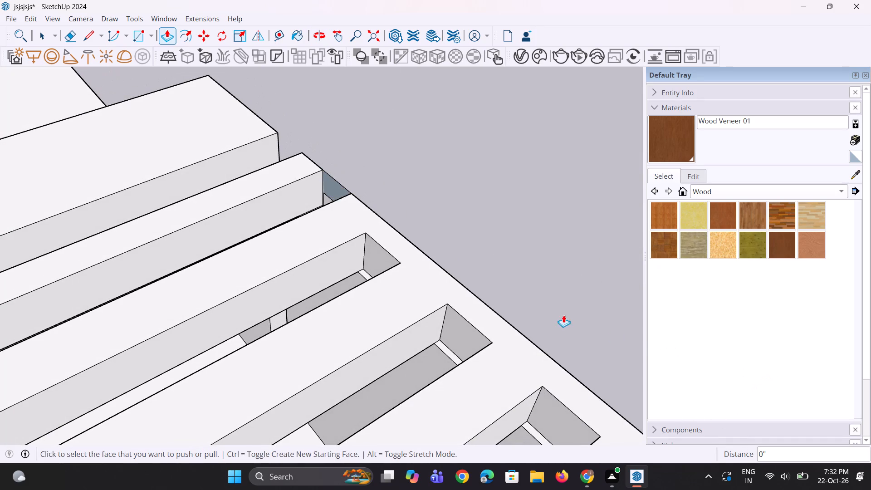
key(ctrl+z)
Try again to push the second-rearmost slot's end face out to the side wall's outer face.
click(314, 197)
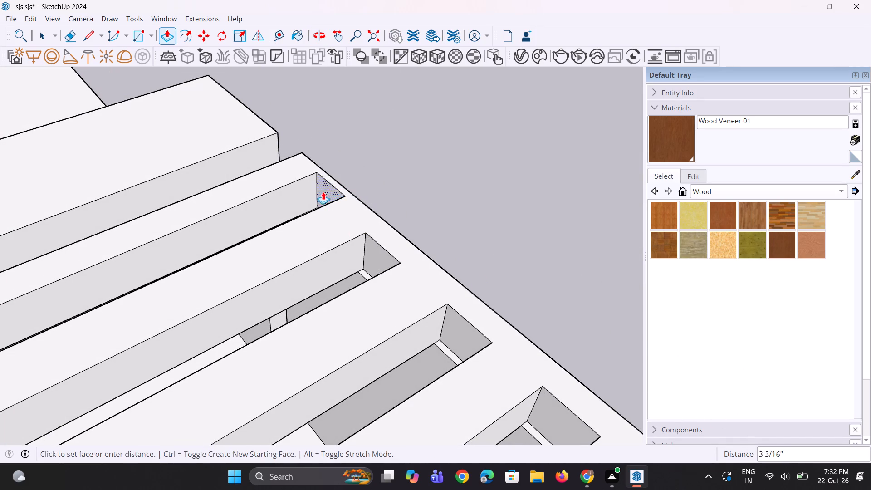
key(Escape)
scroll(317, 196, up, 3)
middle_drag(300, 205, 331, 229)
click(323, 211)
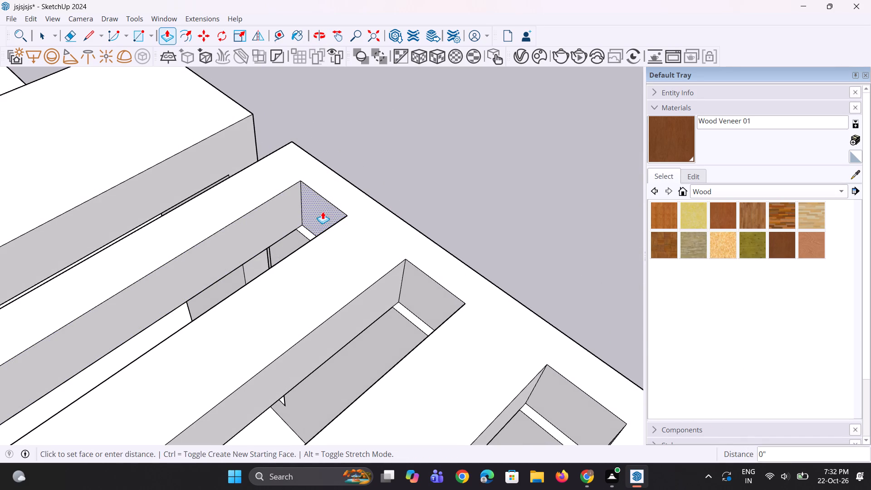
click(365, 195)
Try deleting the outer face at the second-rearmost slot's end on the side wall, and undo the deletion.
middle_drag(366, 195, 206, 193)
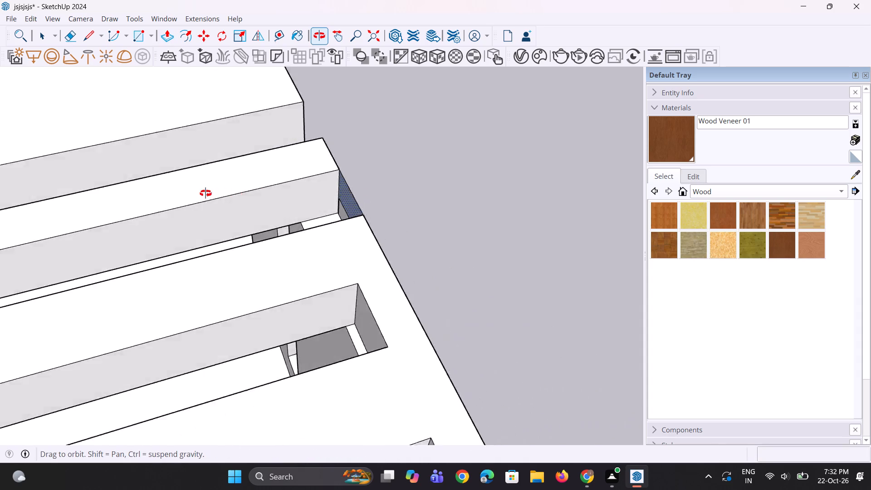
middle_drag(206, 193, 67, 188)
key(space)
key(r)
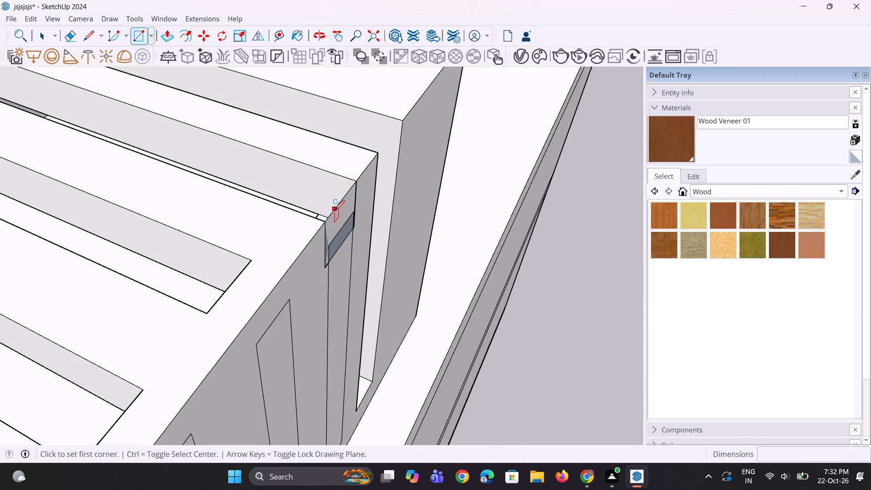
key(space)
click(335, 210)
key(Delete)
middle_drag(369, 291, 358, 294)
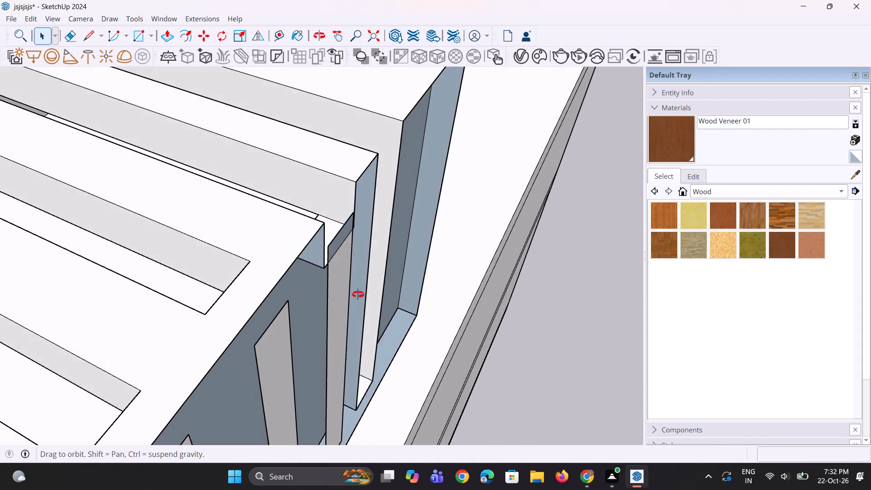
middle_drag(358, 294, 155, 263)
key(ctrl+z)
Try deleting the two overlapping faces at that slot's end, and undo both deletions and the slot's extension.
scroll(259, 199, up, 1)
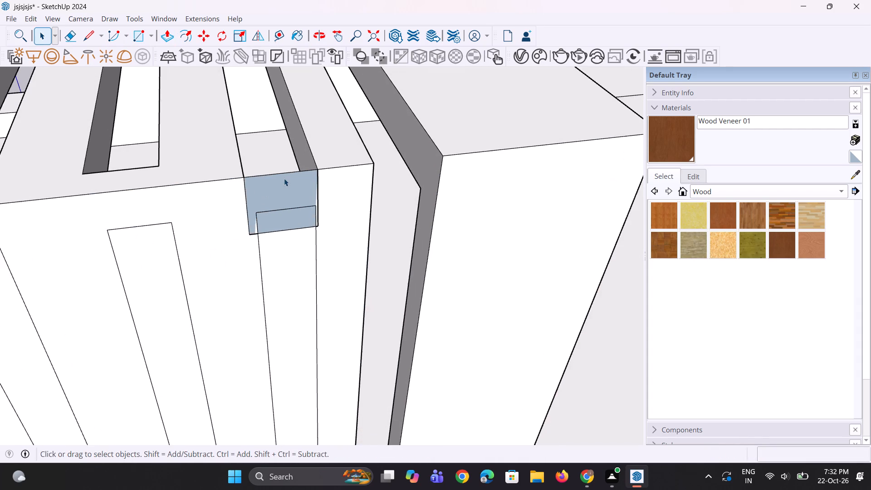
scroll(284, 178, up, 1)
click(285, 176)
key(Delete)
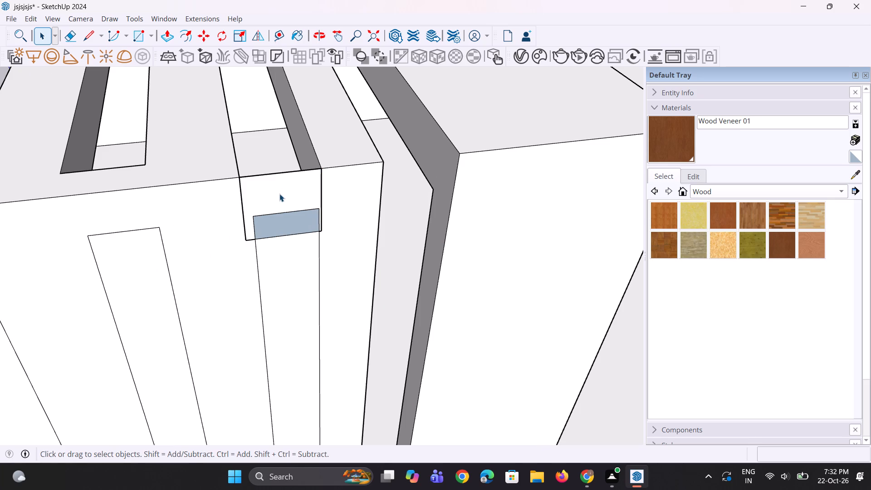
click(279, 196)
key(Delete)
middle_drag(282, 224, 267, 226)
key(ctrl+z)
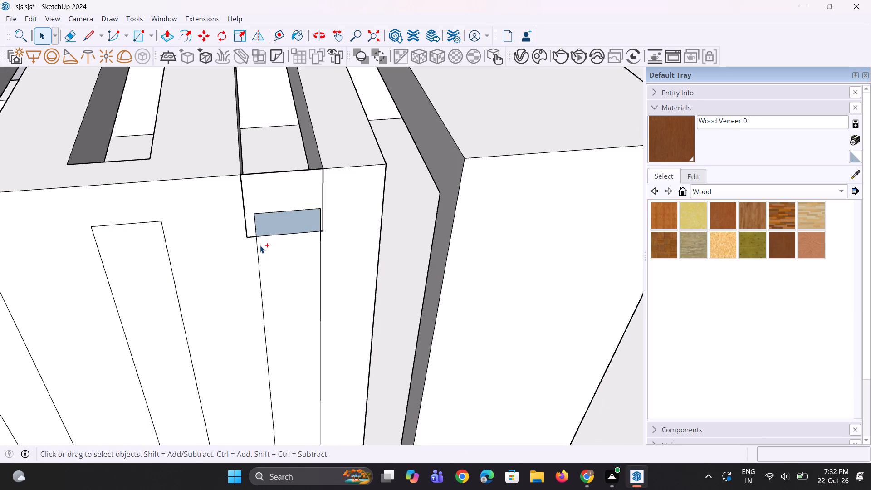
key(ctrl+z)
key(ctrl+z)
Examine the slot ends and the side wall from above, outside and beneath the canopy slab.
ctrl+middle_drag(262, 250, 411, 285)
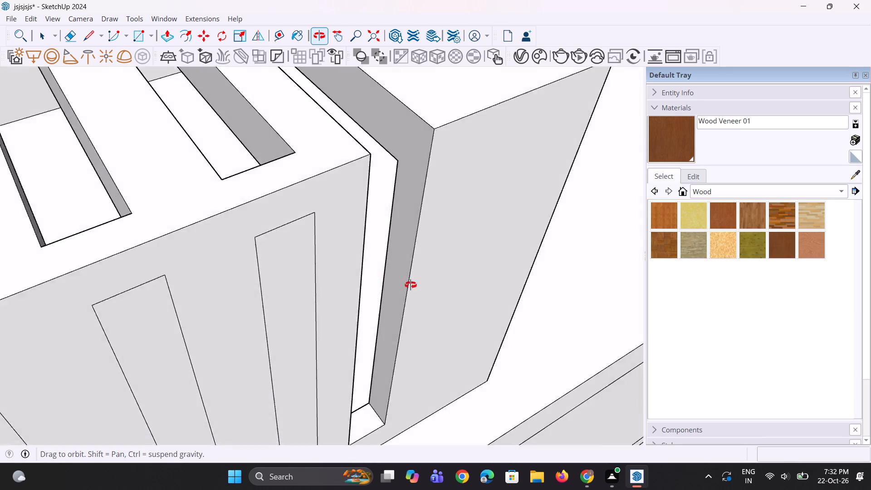
ctrl+middle_drag(411, 285, 438, 283)
scroll(439, 288, down, 6)
middle_drag(378, 270, 241, 177)
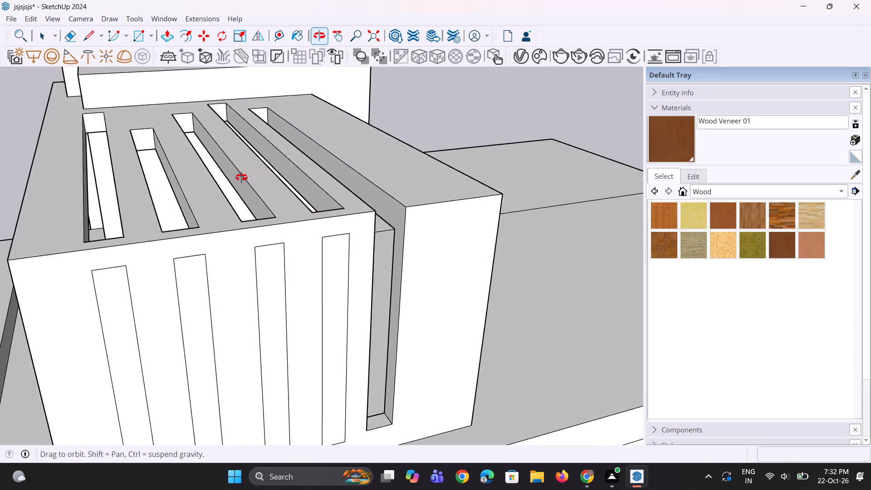
middle_drag(241, 177, 592, 101)
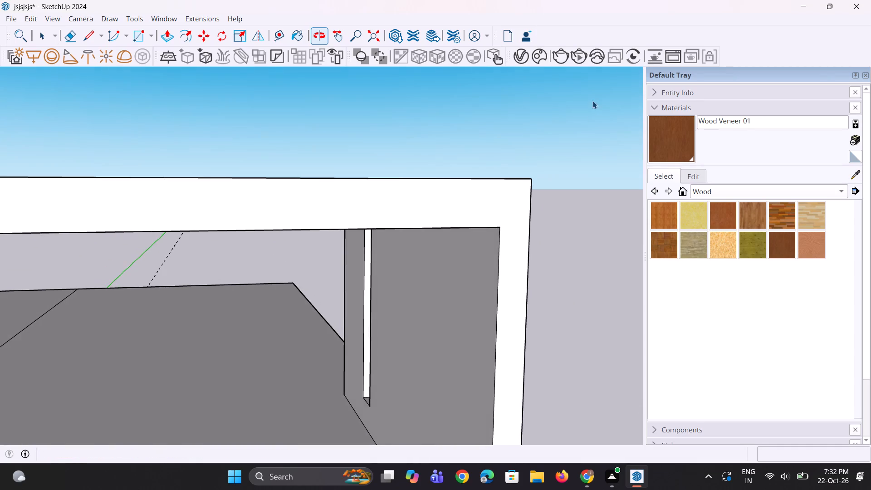
scroll(431, 293, down, 5)
middle_drag(427, 294, 590, 200)
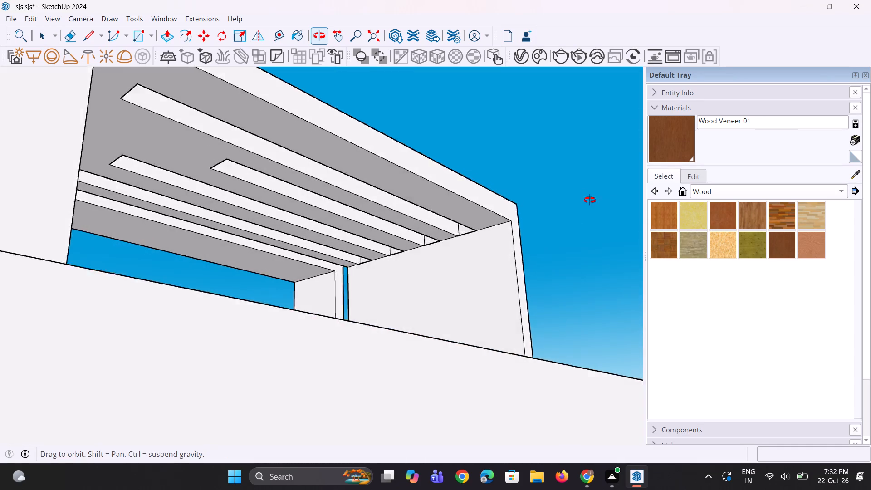
middle_drag(590, 200, 584, 212)
scroll(380, 248, up, 7)
middle_drag(367, 277, 406, 277)
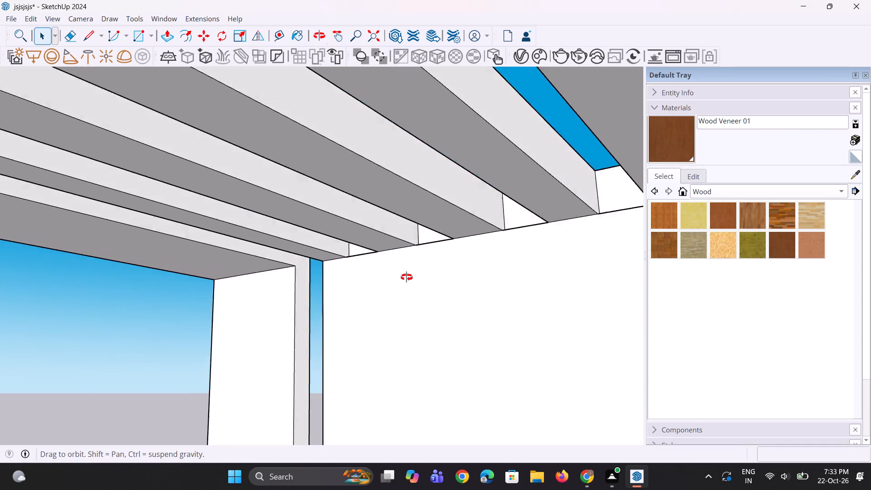
middle_drag(406, 277, 469, 272)
middle_drag(359, 325, 265, 400)
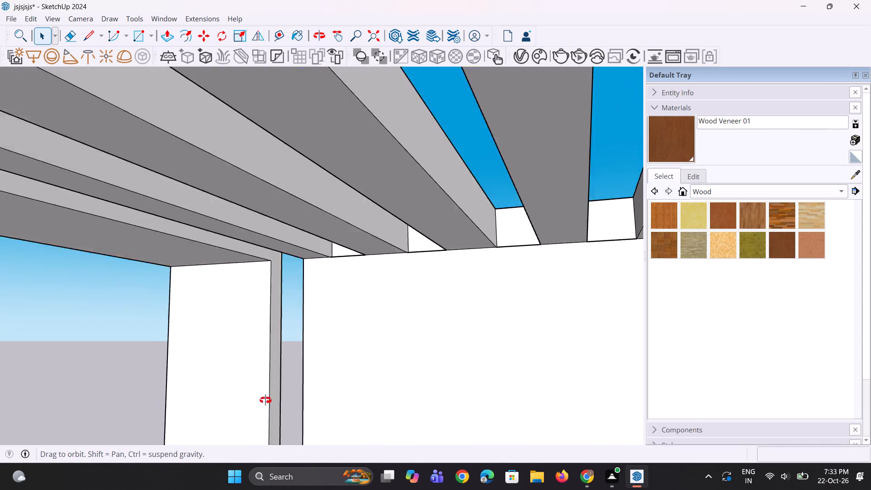
middle_drag(265, 400, 133, 463)
scroll(266, 429, down, 4)
middle_drag(355, 446, 390, 489)
scroll(474, 317, down, 3)
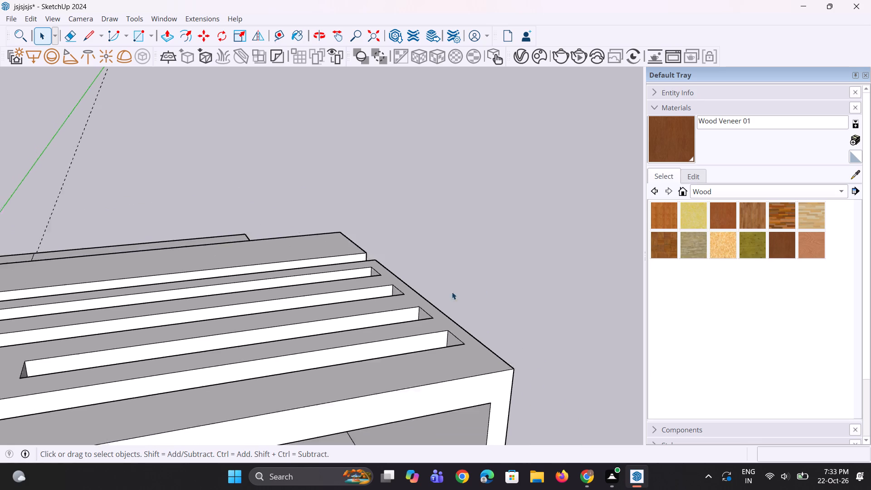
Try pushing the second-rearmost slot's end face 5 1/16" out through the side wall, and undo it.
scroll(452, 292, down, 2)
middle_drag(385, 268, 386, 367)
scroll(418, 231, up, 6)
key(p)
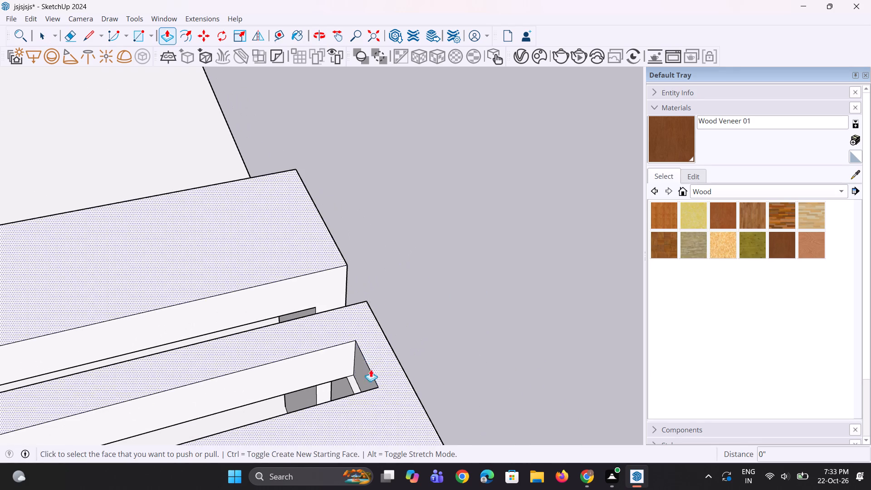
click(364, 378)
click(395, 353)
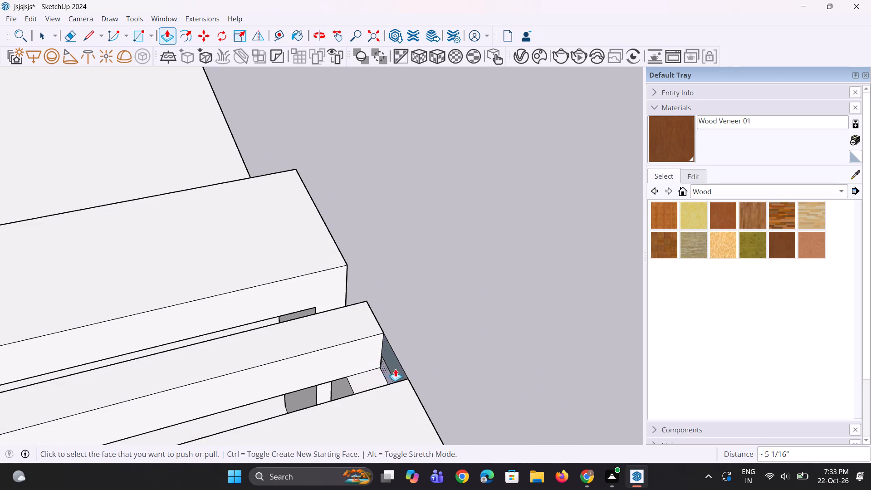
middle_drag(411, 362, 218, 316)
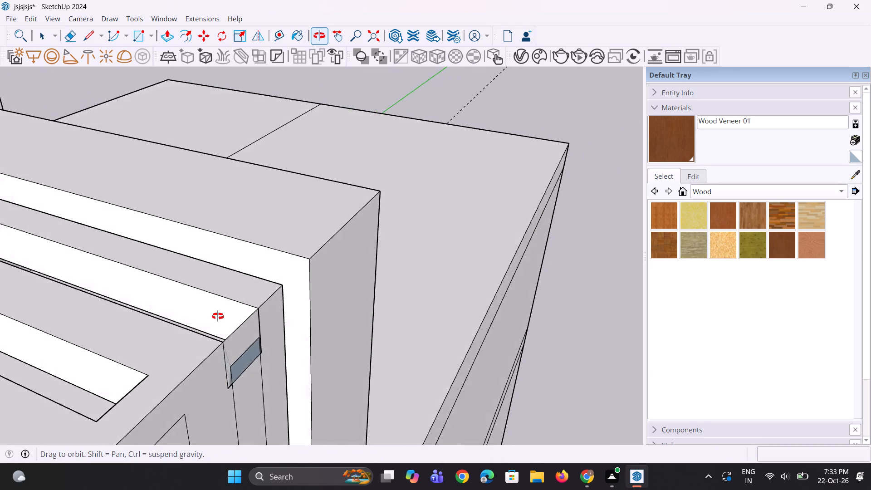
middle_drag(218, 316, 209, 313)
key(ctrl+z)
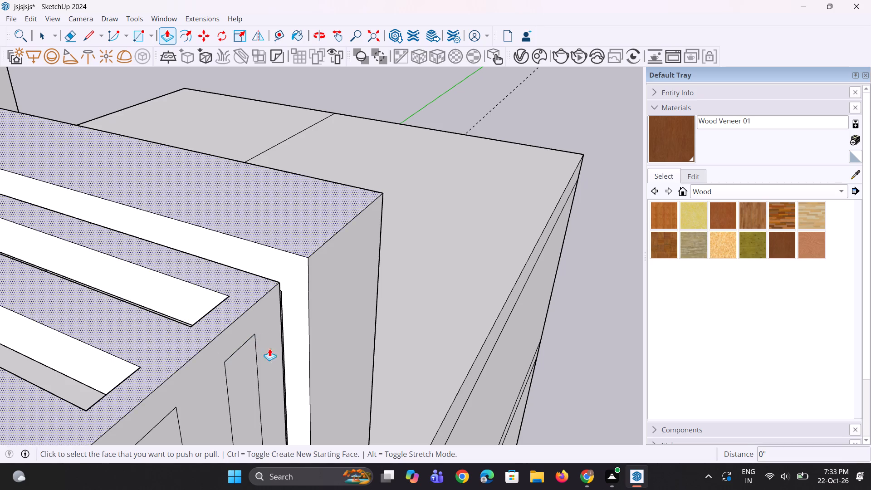
Erase the second-rearmost slot's outline from the canopy's side wall.
key(space)
key(space)
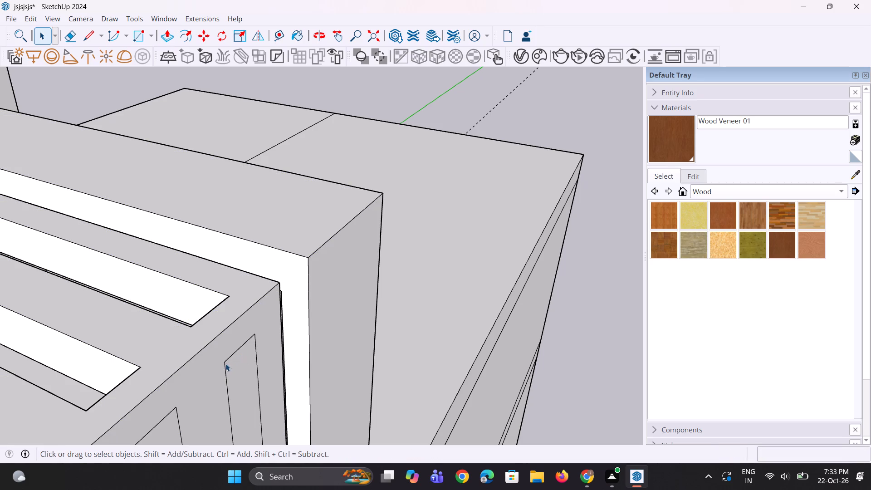
key(e)
drag(224, 363, 232, 387)
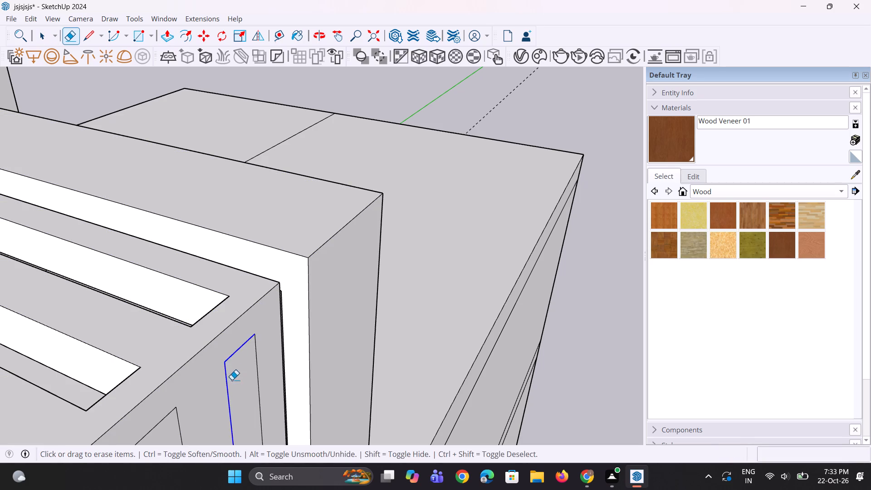
scroll(189, 346, down, 15)
scroll(228, 431, up, 3)
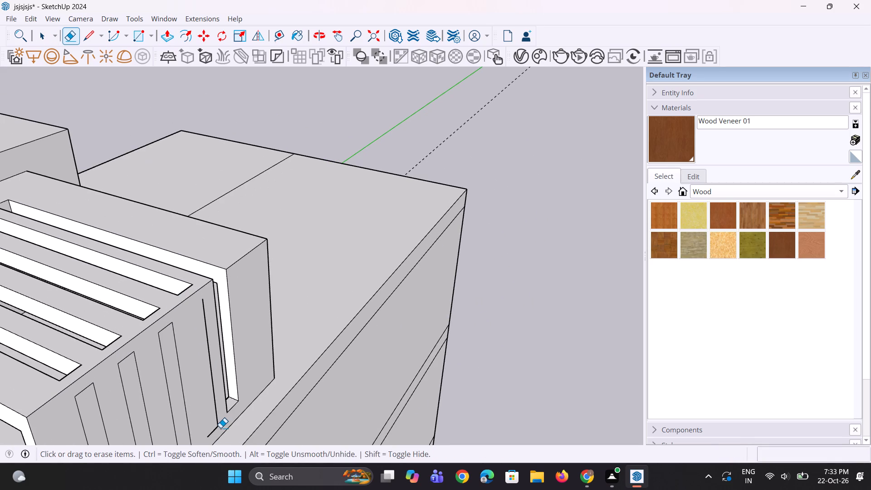
click(220, 428)
click(219, 426)
Erase the three remaining slot outlines from the canopy's side wall.
scroll(173, 305, down, 9)
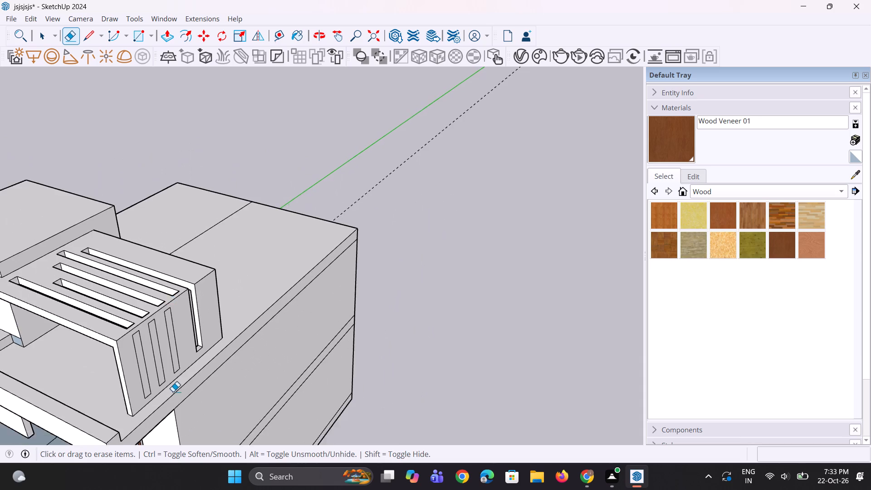
scroll(173, 392, up, 9)
click(171, 357)
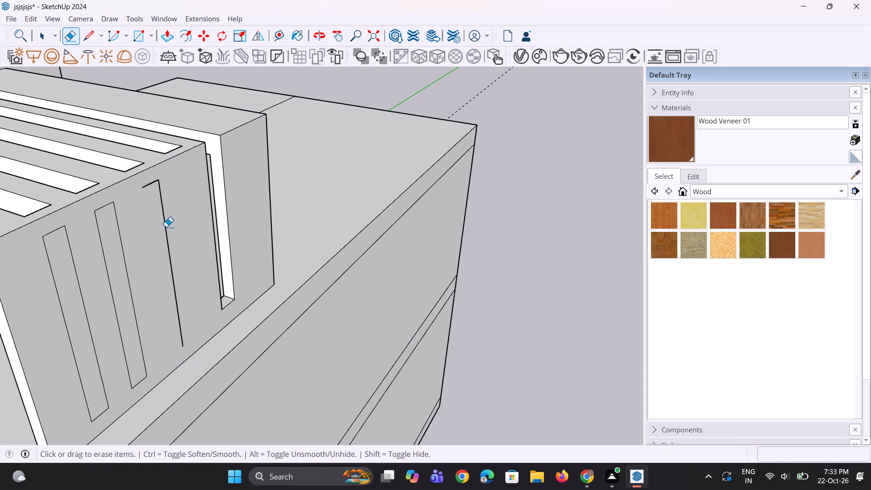
click(157, 182)
drag(132, 256, 79, 333)
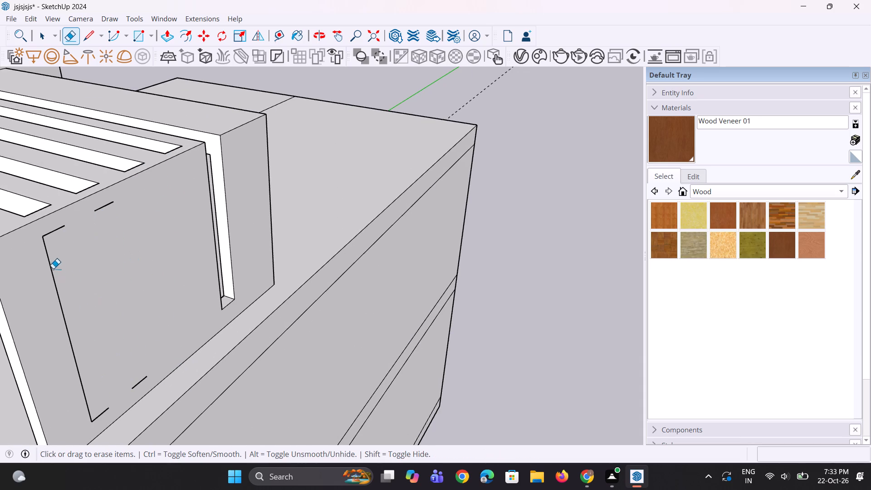
click(42, 244)
click(45, 238)
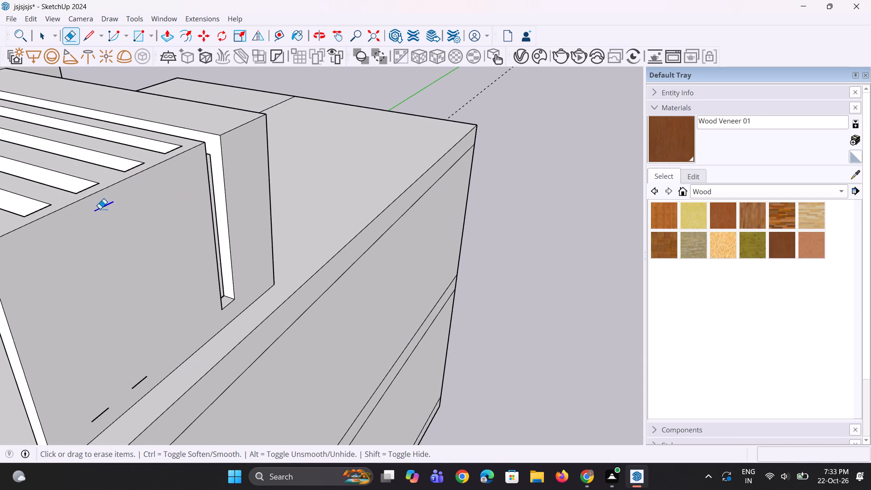
click(100, 209)
click(142, 380)
click(106, 411)
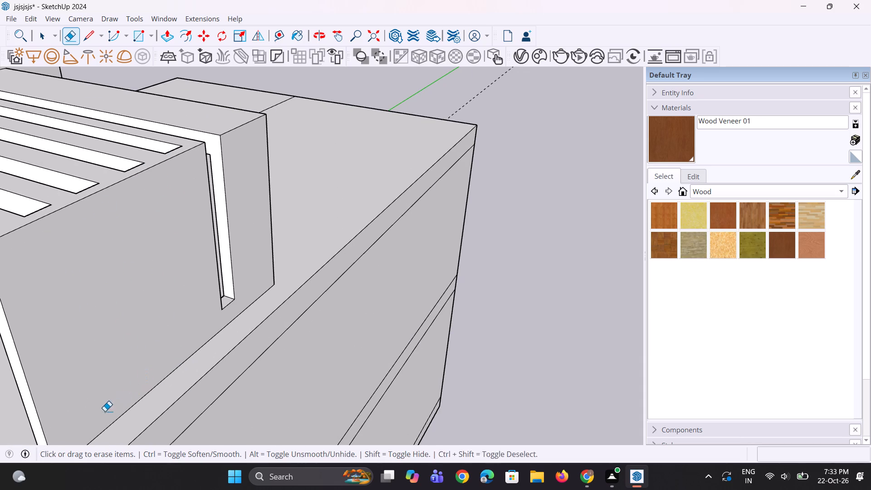
Push the middle slot's end face about 5 1/16" out through the side wall's outer face.
scroll(264, 360, down, 1)
middle_drag(262, 360, 140, 423)
scroll(281, 289, down, 5)
middle_drag(115, 312, 367, 336)
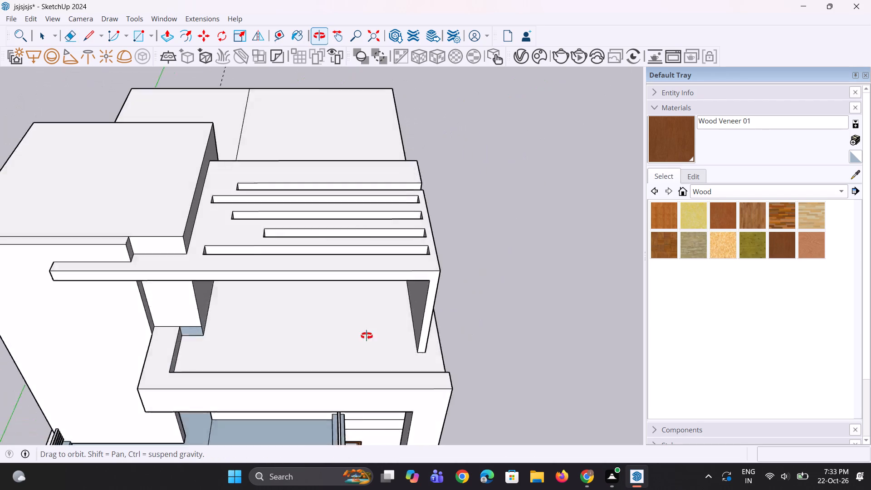
middle_drag(367, 336, 372, 338)
scroll(413, 235, up, 5)
key(p)
scroll(460, 261, up, 1)
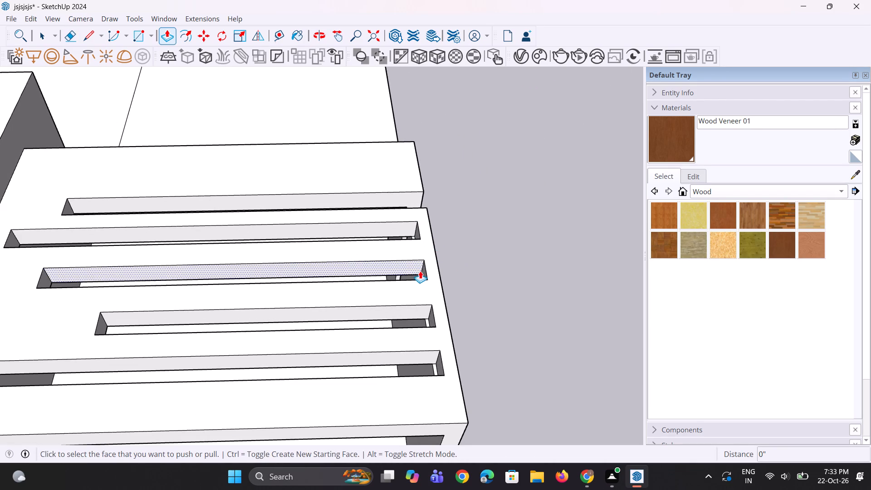
click(422, 271)
click(442, 269)
middle_drag(445, 294, 171, 225)
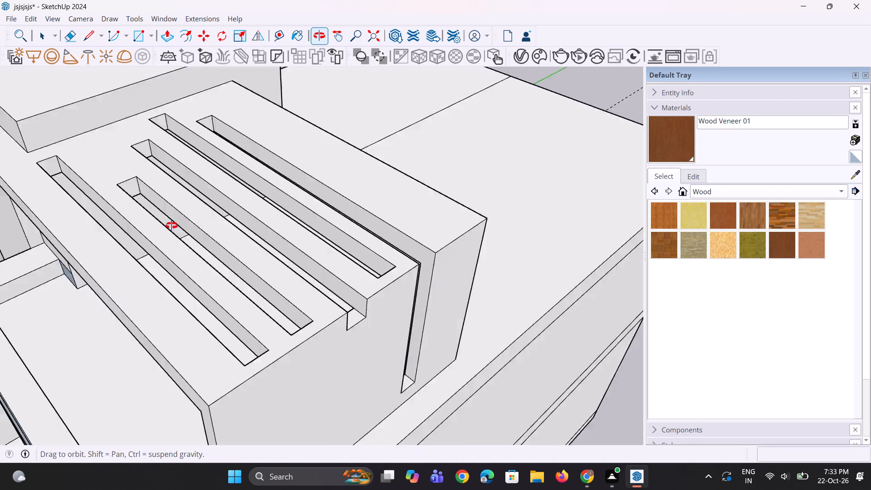
middle_drag(171, 225, 155, 217)
Push the end faces of the two front slots out through the side wall by the same 5 1/16".
scroll(316, 308, up, 2)
middle_drag(236, 299, 555, 318)
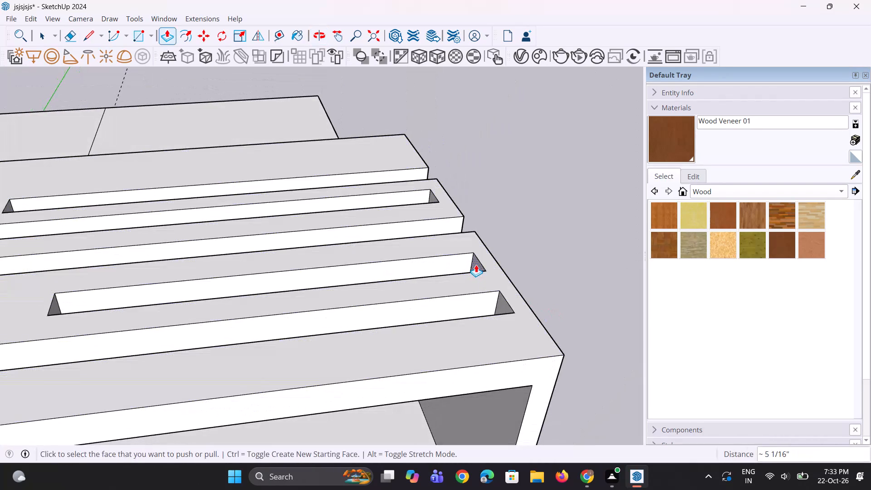
double_click(476, 265)
double_click(503, 307)
Push the floors of the three front slots' notches 6' 3/16" down the side wall.
middle_drag(543, 316, 508, 318)
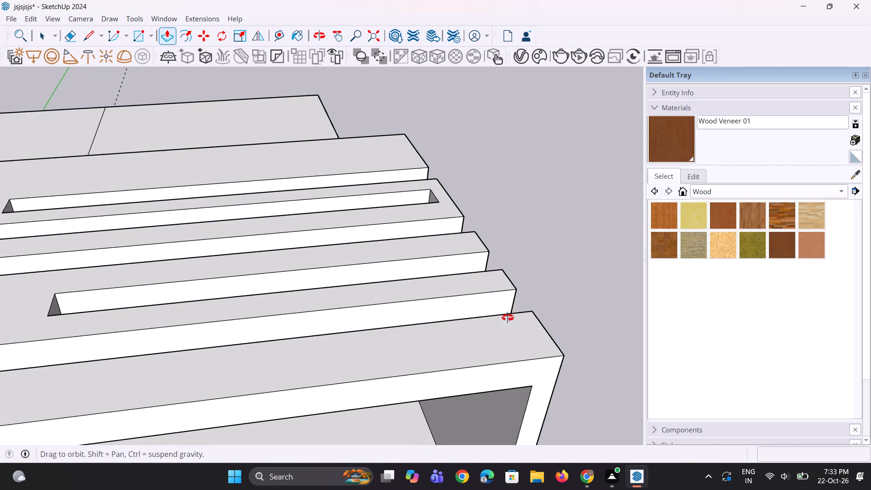
middle_drag(508, 318, 224, 255)
click(339, 270)
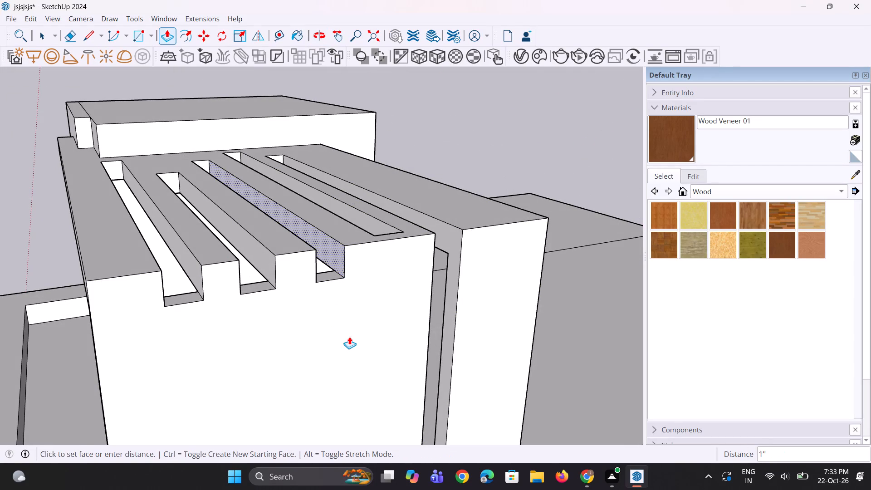
key(Escape)
click(327, 279)
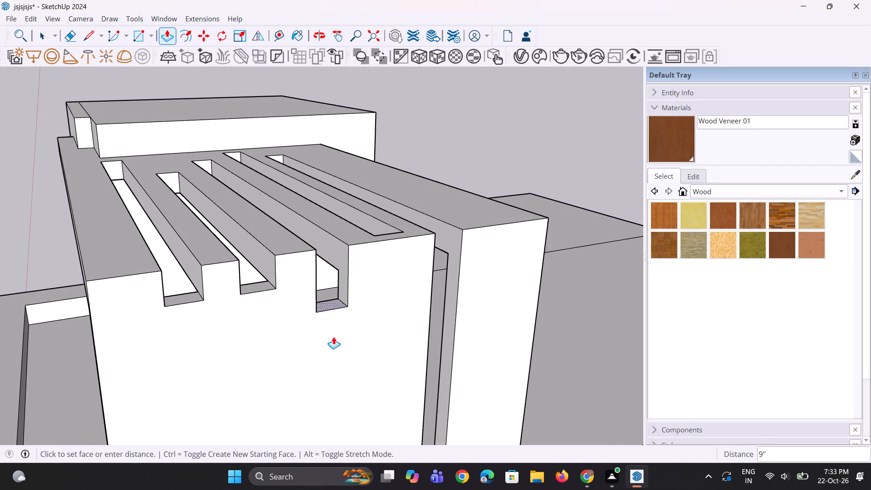
scroll(331, 333, down, 5)
click(398, 411)
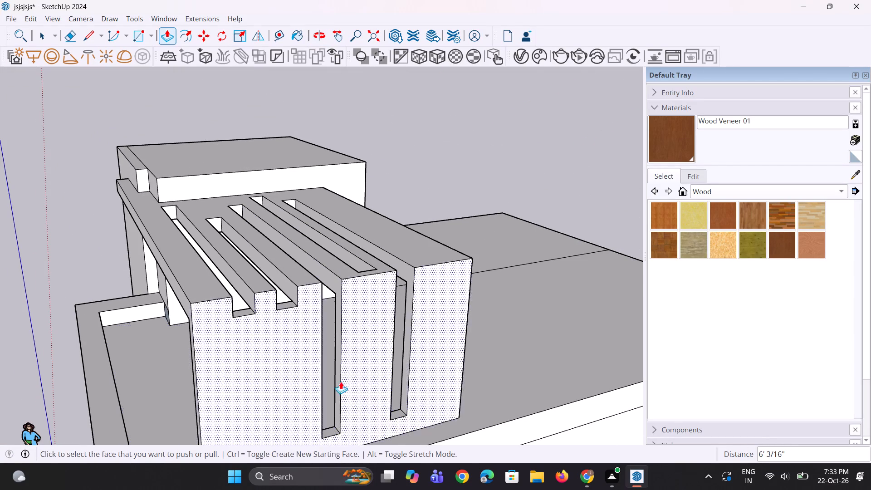
double_click(288, 305)
double_click(242, 314)
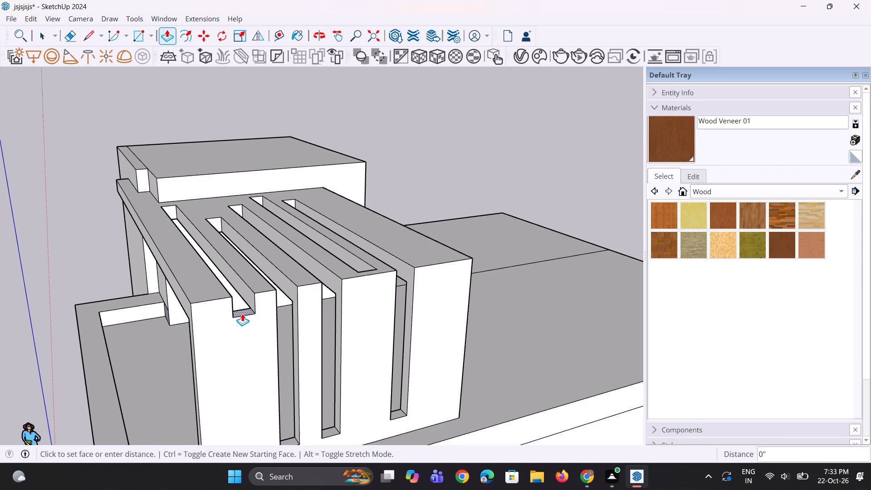
Draw a 9 1/2" vertical and a 6 3/8" horizontal line enclosing the slab-wall corner on the front slot's inner side face.
middle_drag(255, 351, 125, 359)
scroll(147, 270, up, 7)
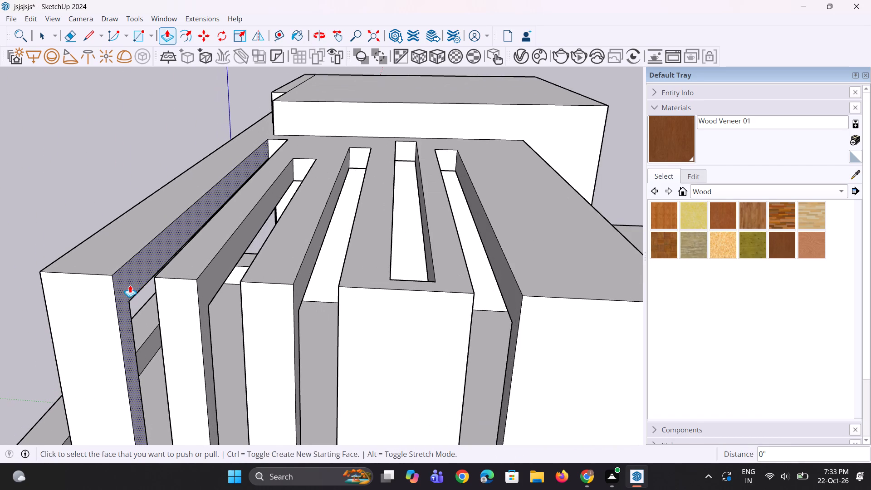
key(l)
middle_drag(145, 287, 123, 289)
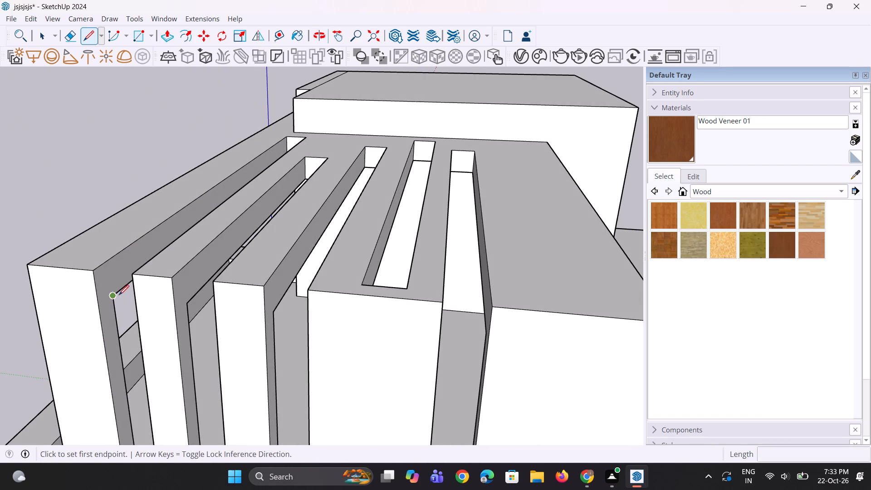
click(121, 291)
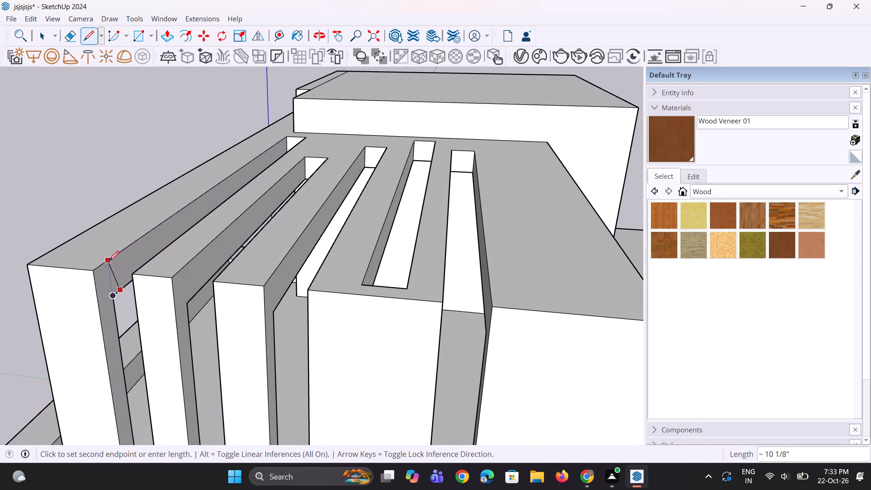
click(116, 256)
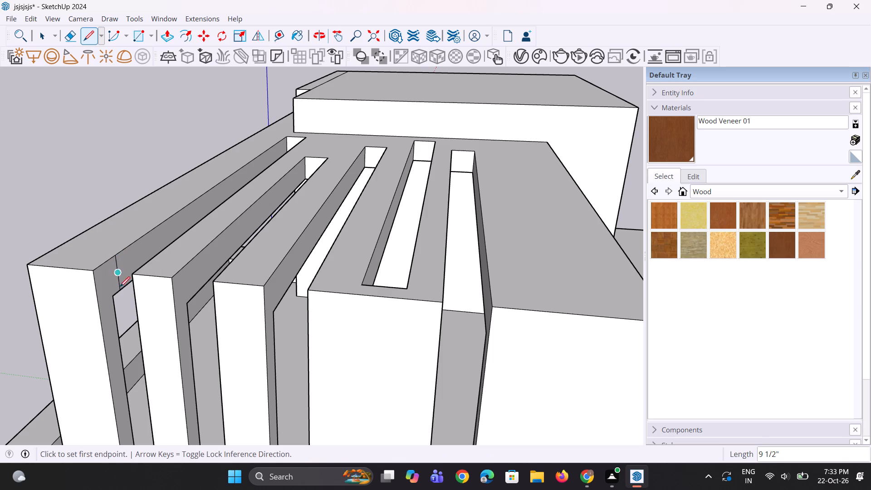
click(113, 296)
click(100, 304)
Copy the front slot's enclosed slab-wall corner face 1' 7 5/8" onto the second slot's side, and from there 1' 9 5/8" onto the third's.
middle_drag(114, 309, 123, 315)
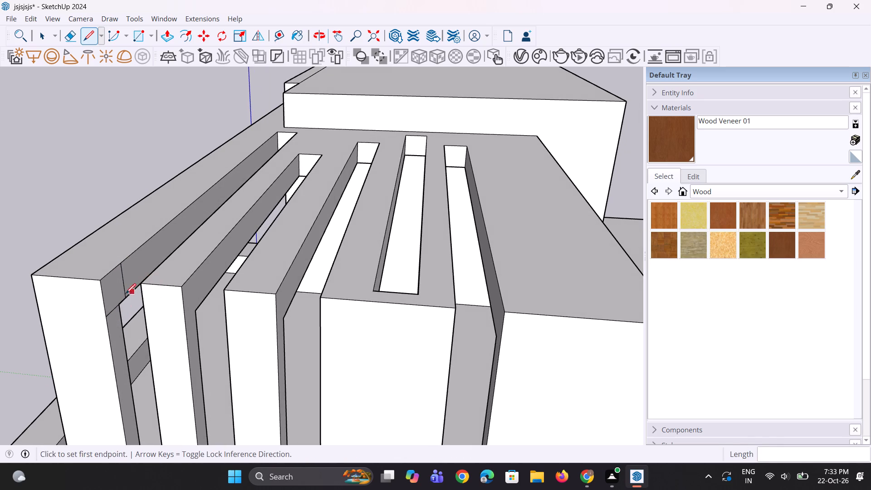
key(space)
click(114, 297)
key(m)
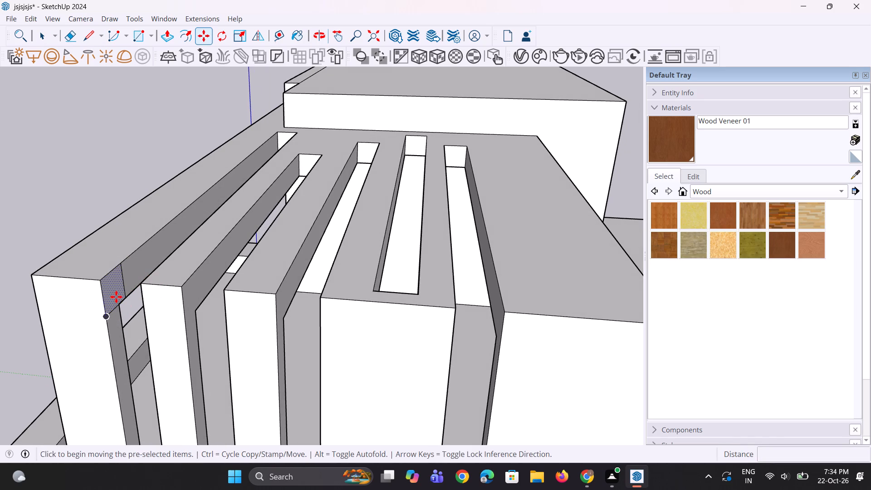
click(117, 297)
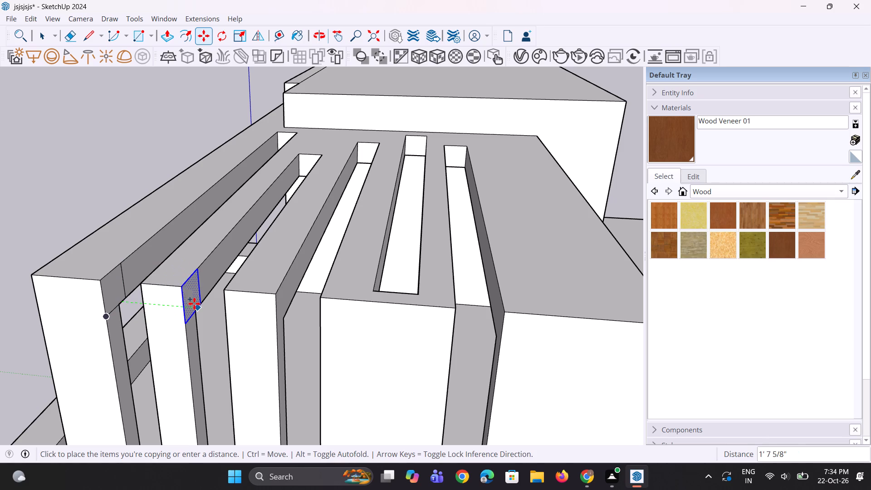
click(195, 304)
middle_drag(193, 338, 142, 333)
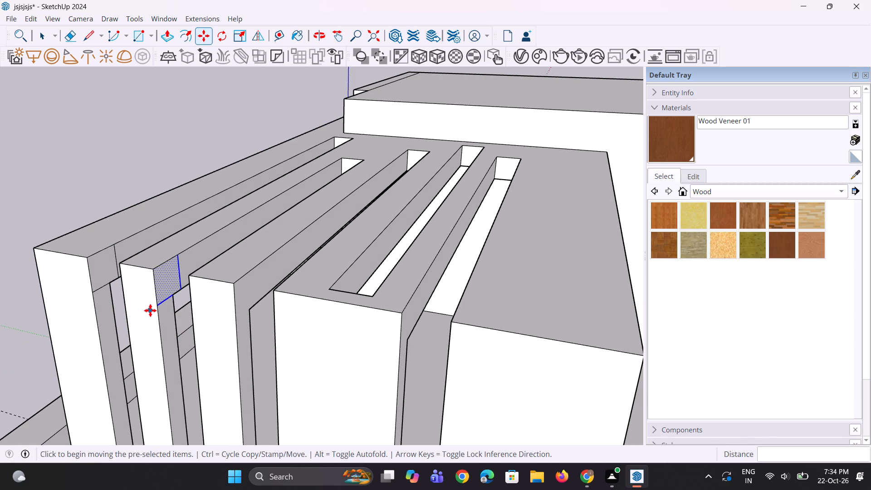
key(m)
click(165, 291)
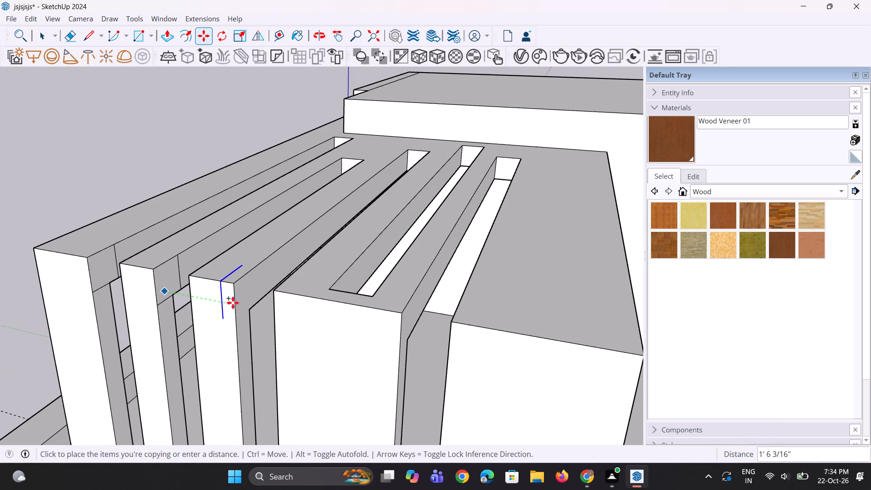
click(243, 304)
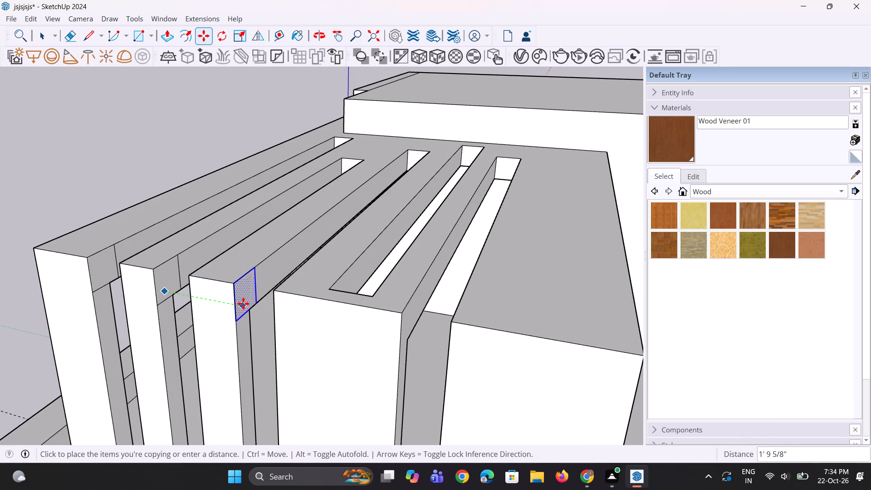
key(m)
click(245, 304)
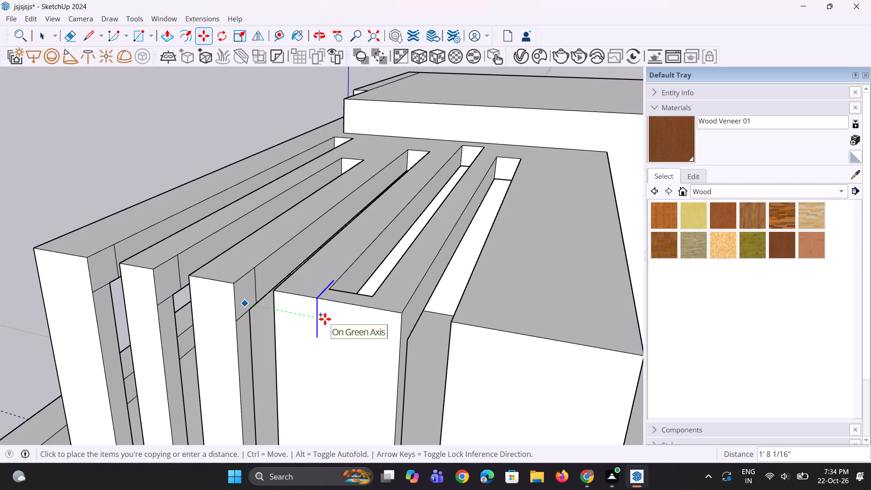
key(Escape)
Push the end face of the fourth slot from the front out through the side wall's outer face.
middle_drag(310, 319, 382, 348)
key(space)
middle_drag(395, 336, 431, 402)
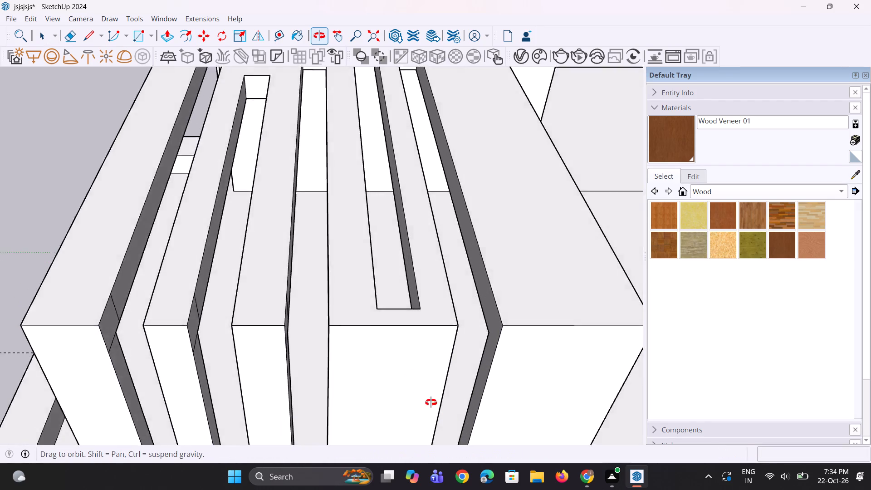
middle_drag(431, 402, 699, 387)
middle_drag(414, 331, 604, 357)
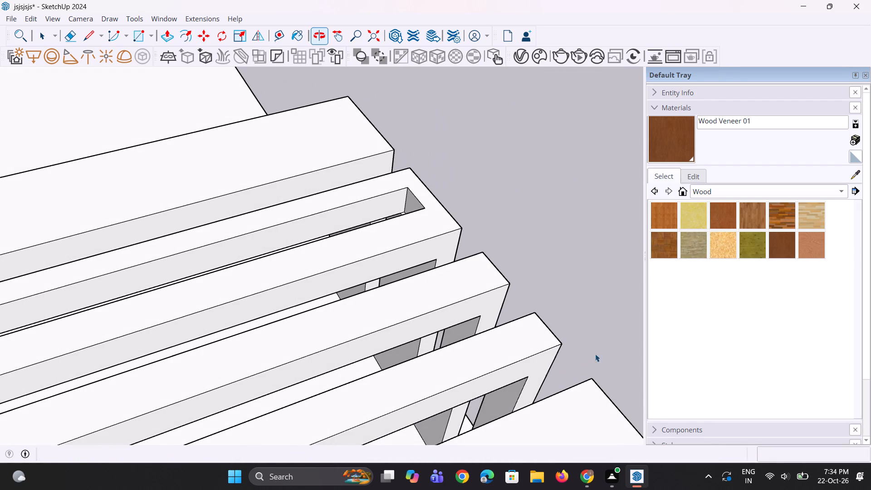
key(p)
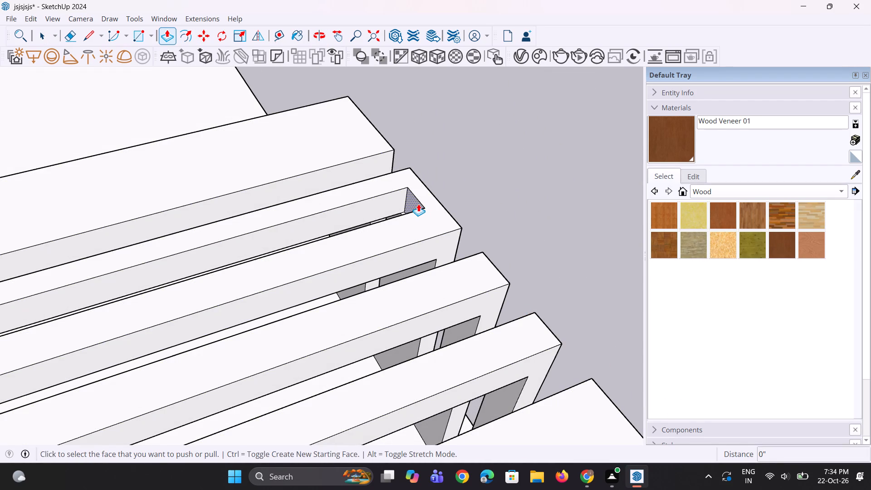
click(418, 204)
click(436, 193)
Push the floor of the fourth slot's notch 6' 3/16" down the side wall.
middle_drag(463, 257, 0, 170)
click(309, 269)
scroll(353, 301, down, 5)
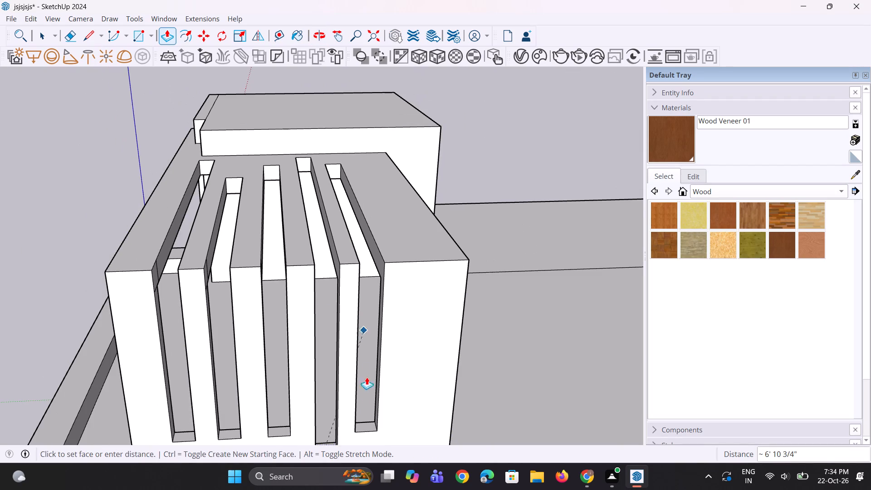
click(371, 426)
Copy the third slot's corner face 1' 8 13/16" onto the fourth slot's side, and from there 1' 5 5/8" onto the fifth's.
middle_drag(323, 341, 179, 360)
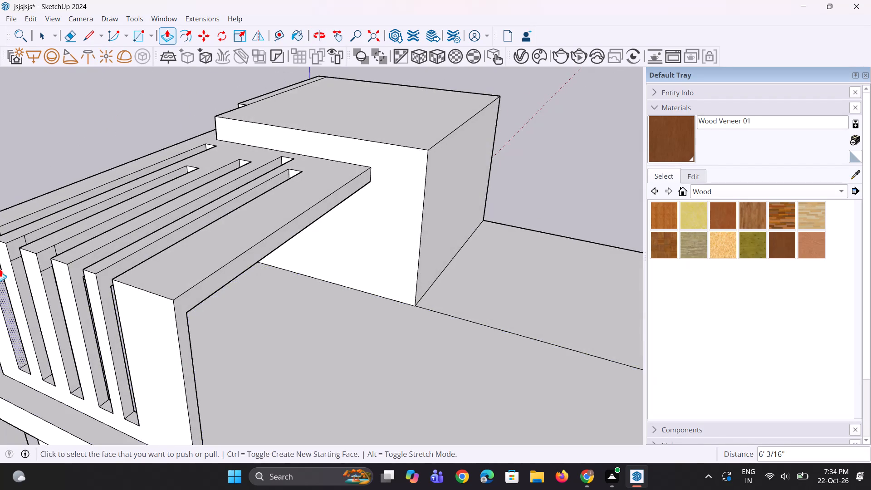
scroll(24, 245, up, 2)
key(space)
key(space)
scroll(69, 255, up, 2)
middle_drag(54, 290, 108, 289)
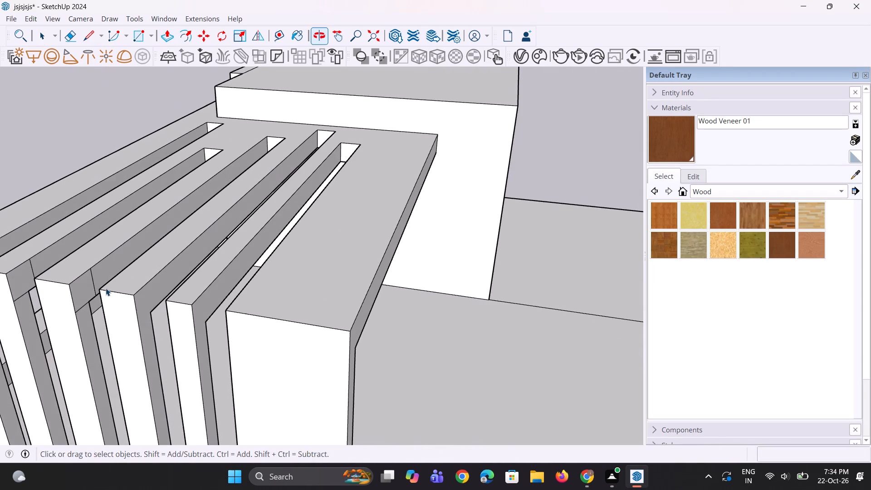
click(87, 291)
key(m)
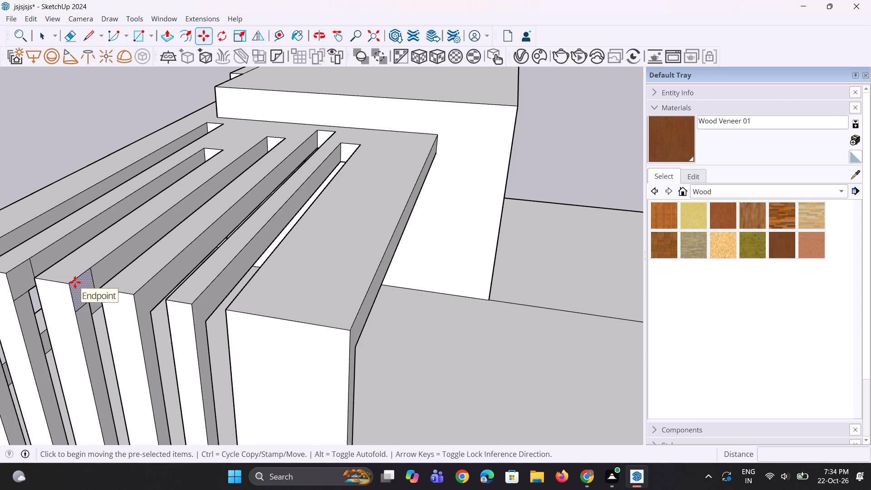
click(94, 295)
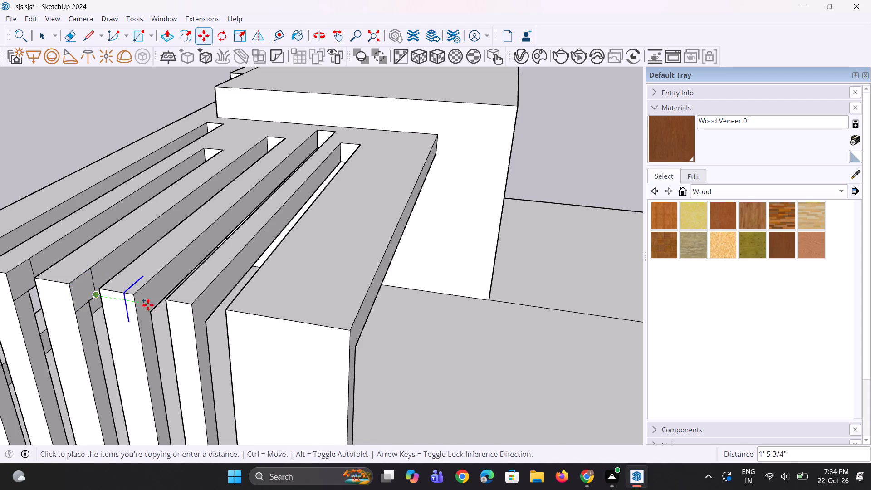
click(160, 306)
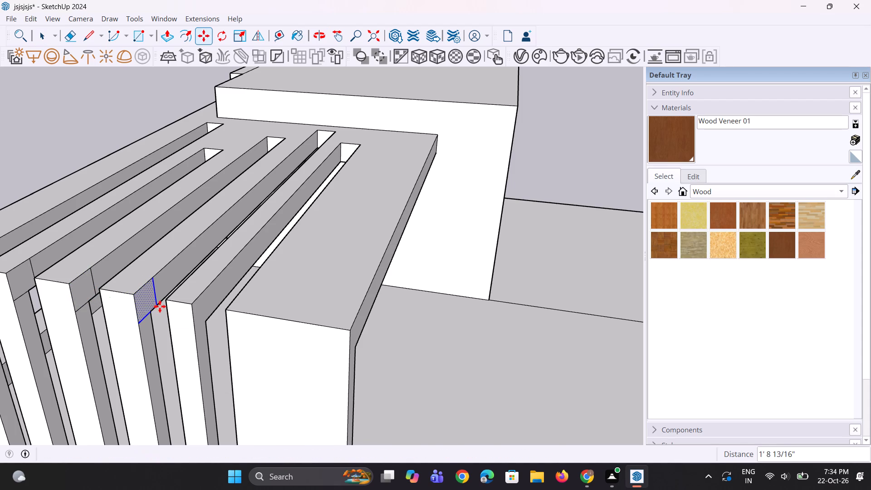
middle_drag(152, 354, 113, 349)
key(m)
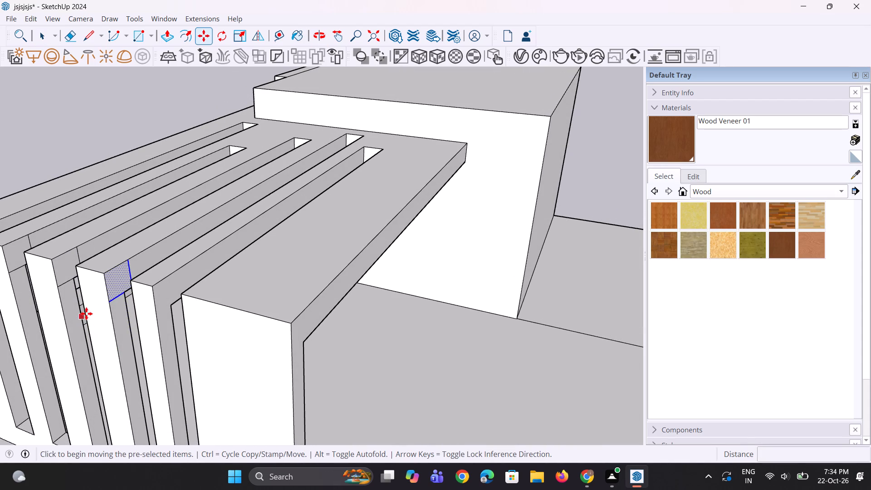
click(114, 287)
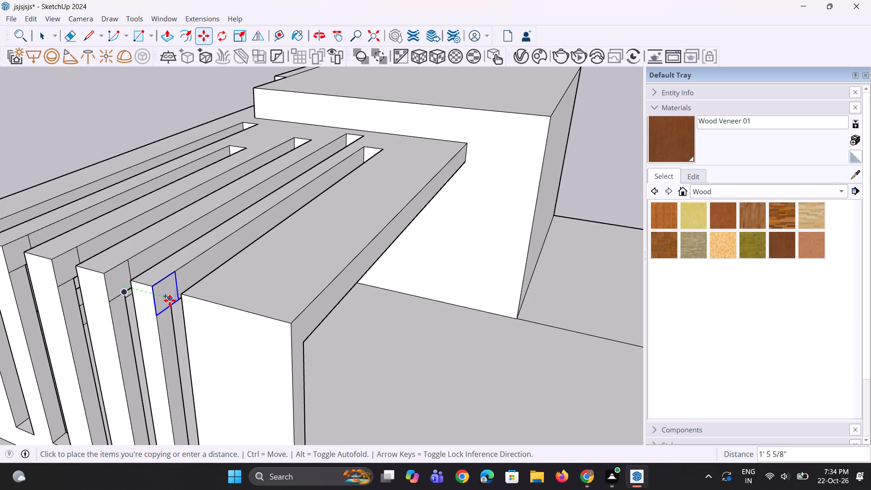
click(170, 299)
Push the fifth slot's corner face 9 7/8" across the gap to bridge the slab-wall corner.
middle_drag(173, 333, 226, 345)
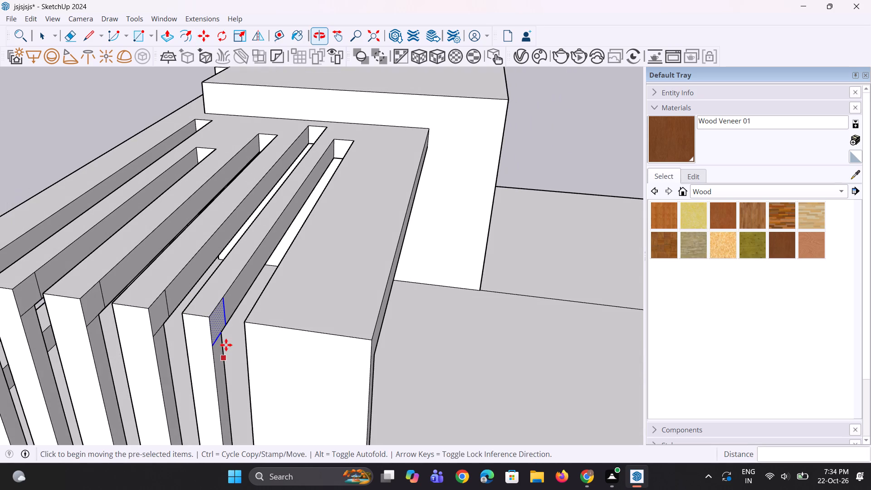
key(p)
click(217, 315)
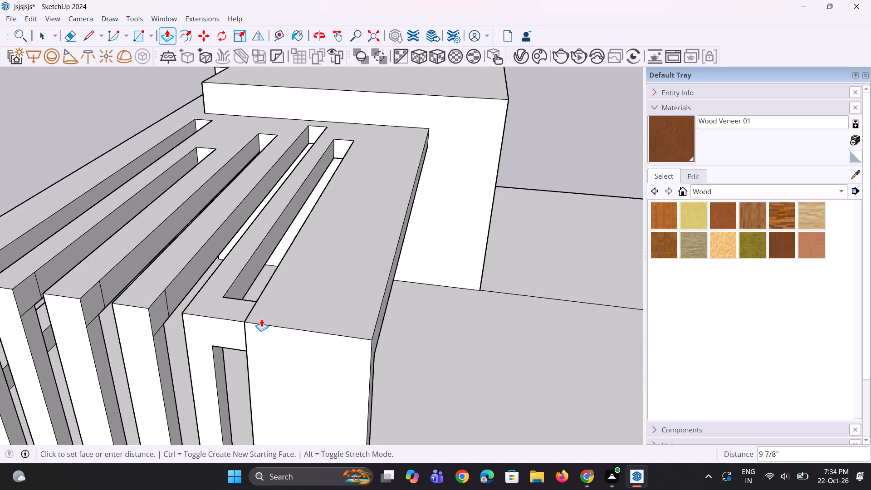
click(261, 319)
Repeat the 9 7/8" corner push on the other four slots to bridge each gap at the slab-wall corner.
middle_drag(187, 338, 220, 337)
key(space)
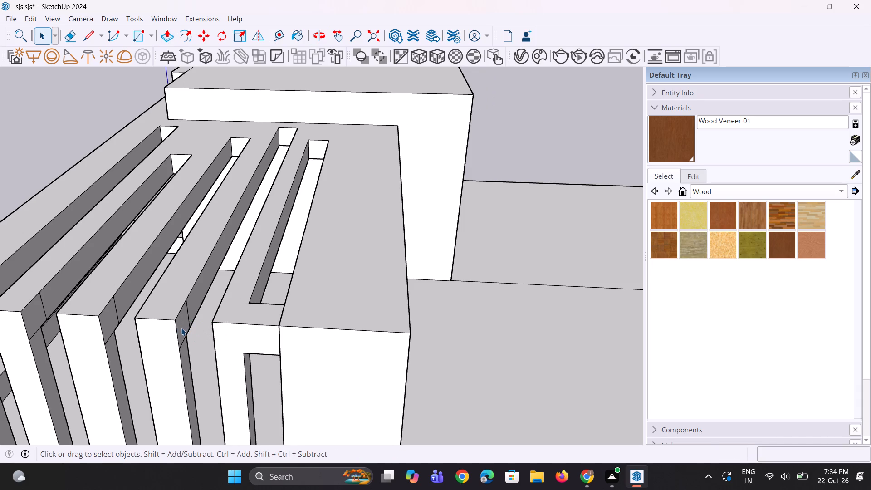
key(space)
click(181, 329)
key(p)
double_click(180, 329)
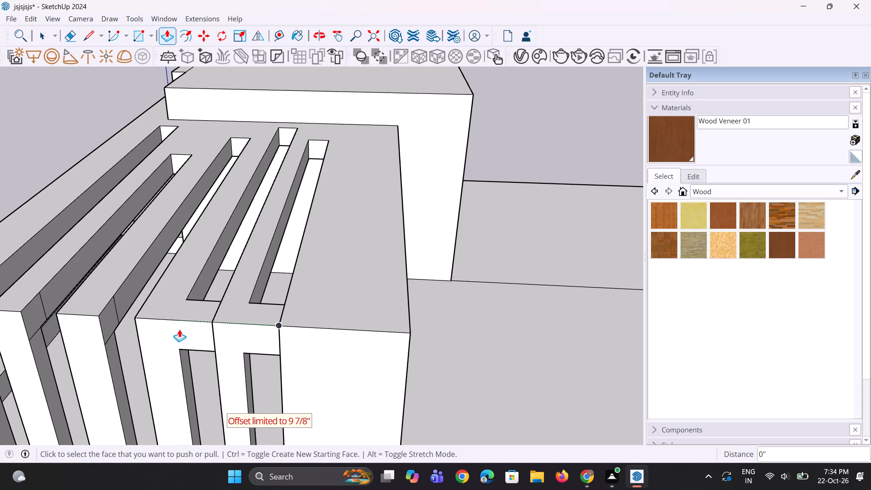
double_click(112, 320)
double_click(33, 310)
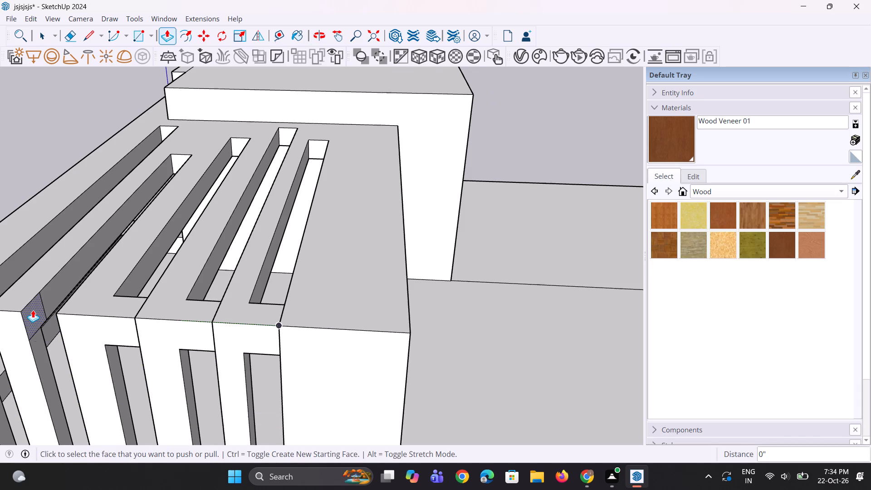
scroll(255, 377, down, 4)
scroll(95, 337, up, 1)
double_click(95, 335)
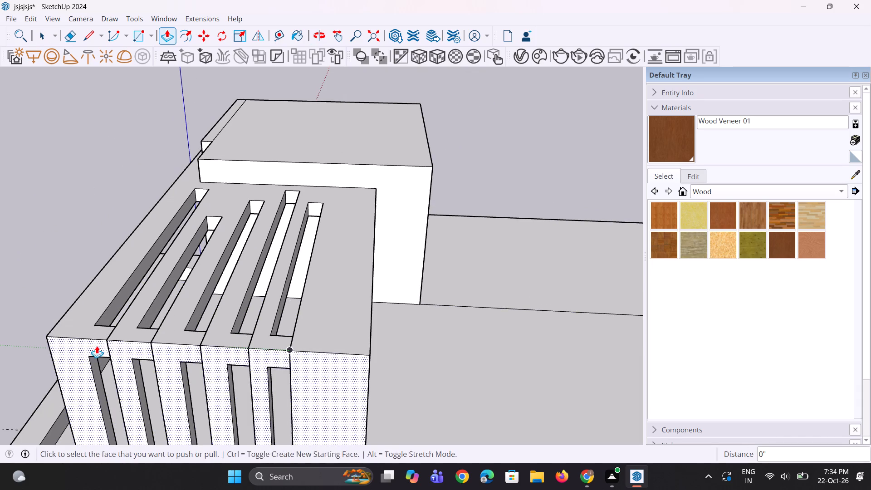
Erase the seam lines on the slab top and side wall where the two front slots' corners were bridged.
middle_drag(98, 346, 379, 287)
scroll(443, 343, up, 3)
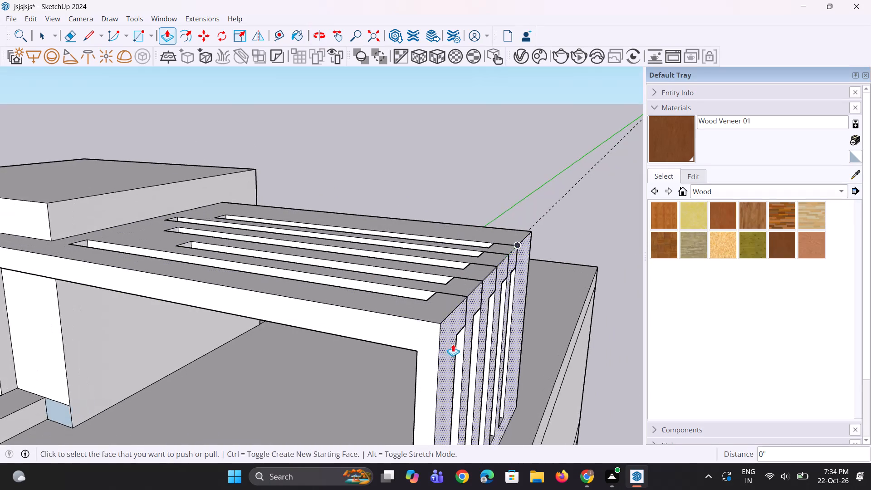
scroll(470, 301, up, 6)
middle_drag(472, 298, 438, 314)
key(e)
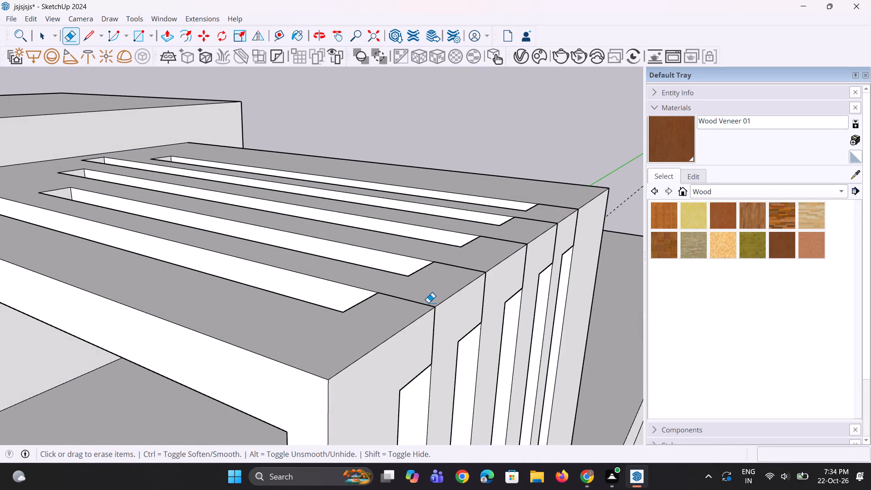
click(429, 306)
click(435, 322)
click(472, 270)
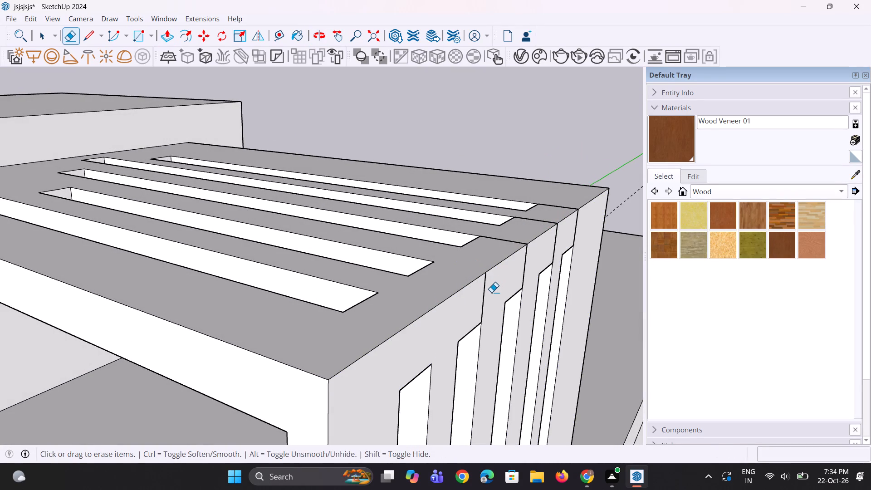
click(483, 299)
Erase the third slot's seam lines on the slab top and side wall, undoing the accidental erasure of the shared corner edge.
scroll(290, 359, down, 5)
scroll(381, 280, up, 5)
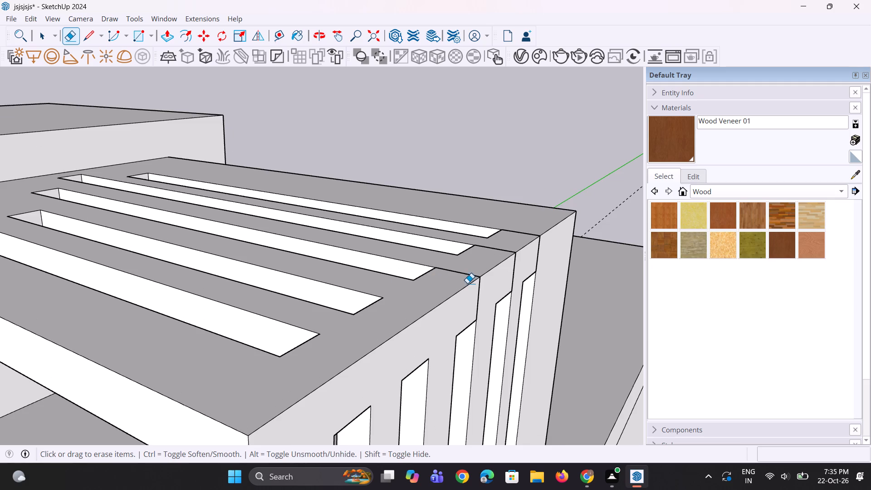
scroll(467, 283, up, 2)
click(484, 274)
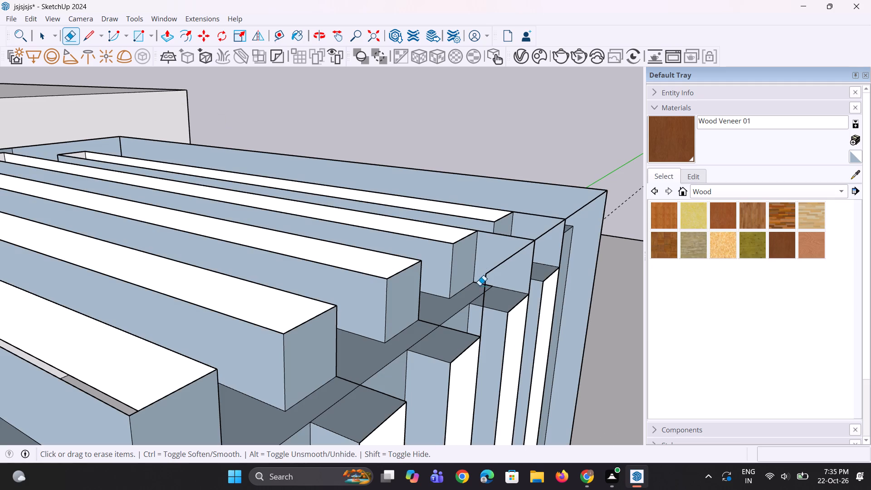
key(ctrl+z)
ctrl+scroll(470, 286, up, 2)
click(474, 269)
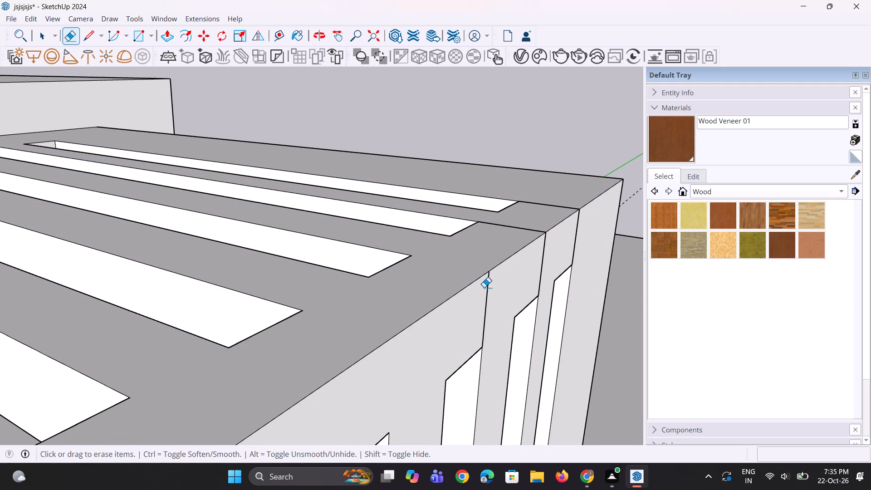
click(486, 292)
Erase the remaining seam lines at the fourth and fifth slots' bridged corners on the slab top and side wall.
scroll(251, 366, down, 8)
scroll(400, 292, up, 5)
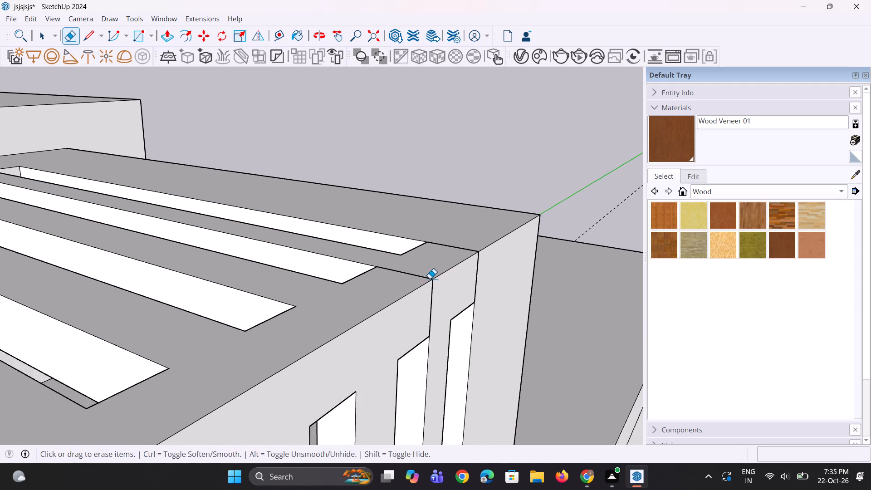
scroll(430, 279, up, 1)
click(429, 279)
click(433, 294)
click(480, 246)
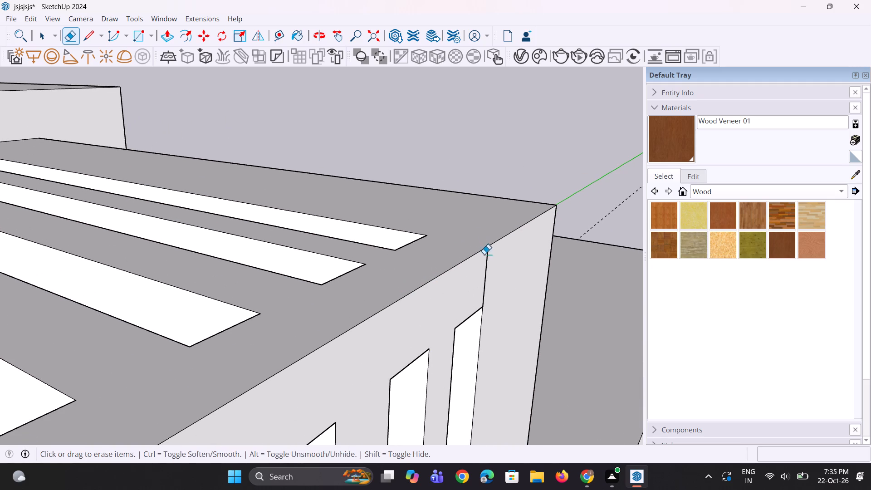
click(486, 265)
Examine the slotted canopy and the whole house from above and from the front.
scroll(463, 268, down, 16)
middle_drag(337, 321, 399, 318)
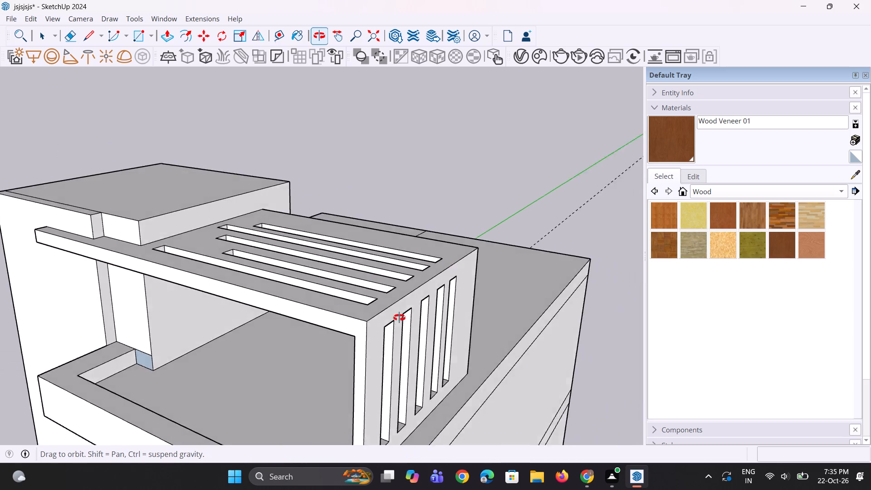
middle_drag(399, 318, 299, 383)
scroll(271, 374, down, 6)
middle_drag(238, 349, 262, 405)
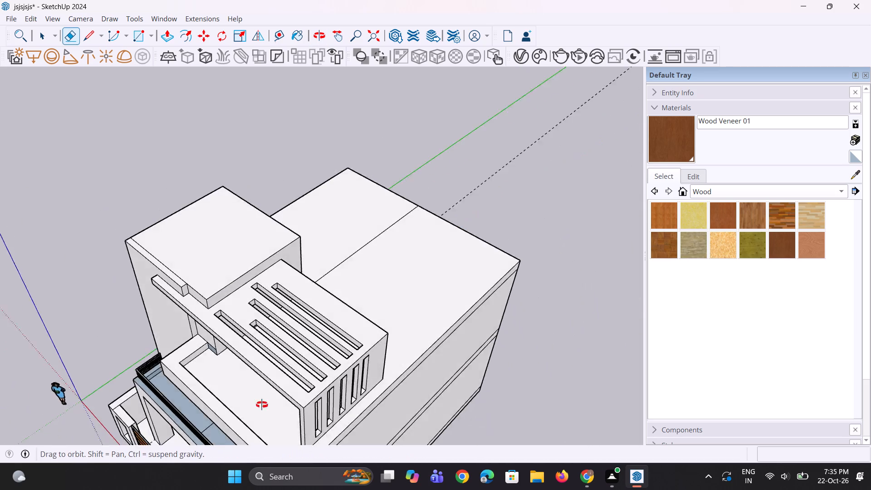
middle_drag(262, 405, 359, 267)
scroll(132, 338, down, 5)
middle_drag(142, 352, 235, 322)
scroll(289, 398, up, 3)
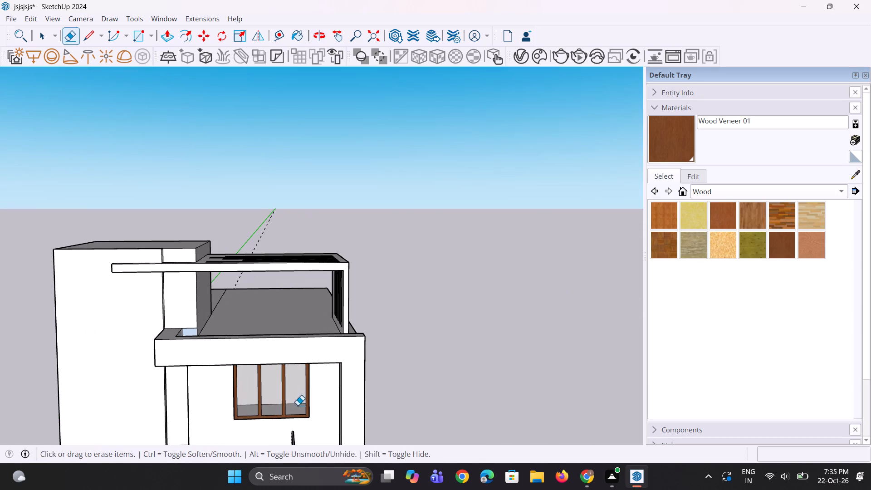
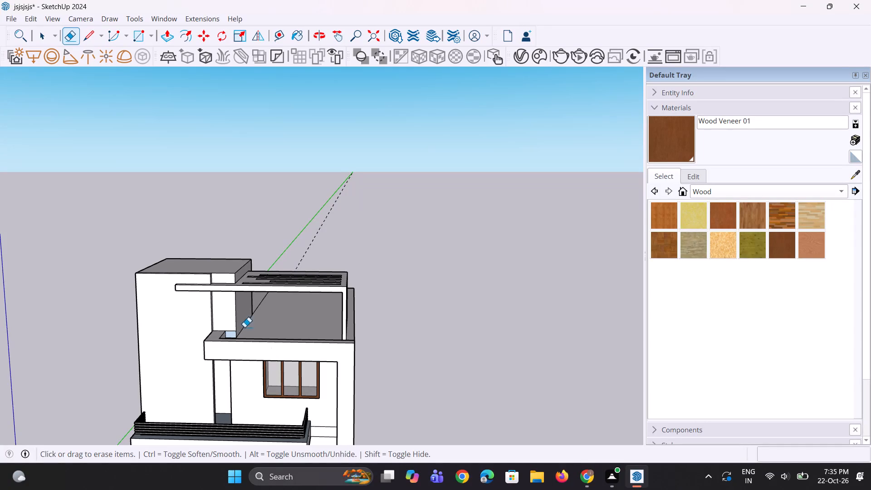
Draw a line about 5' 11" along the green axis from the tower's front face out over the terrace parapet corner.
scroll(215, 346, down, 4)
middle_drag(148, 390, 152, 444)
scroll(191, 337, up, 7)
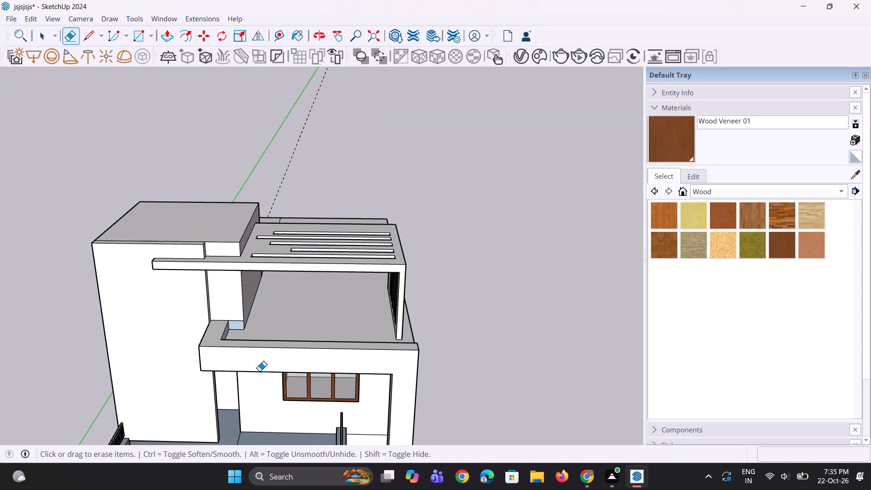
scroll(203, 339, up, 1)
middle_drag(206, 371, 213, 364)
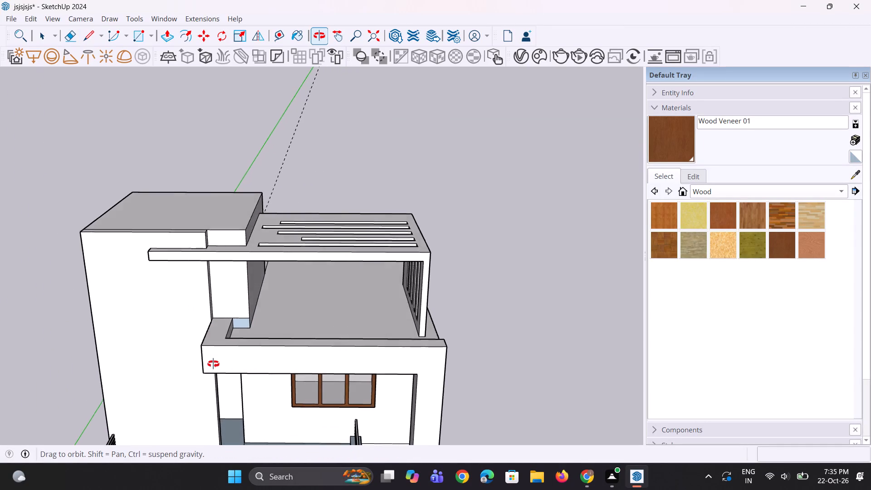
middle_drag(213, 364, 216, 361)
scroll(227, 338, up, 5)
key(l)
scroll(237, 330, up, 2)
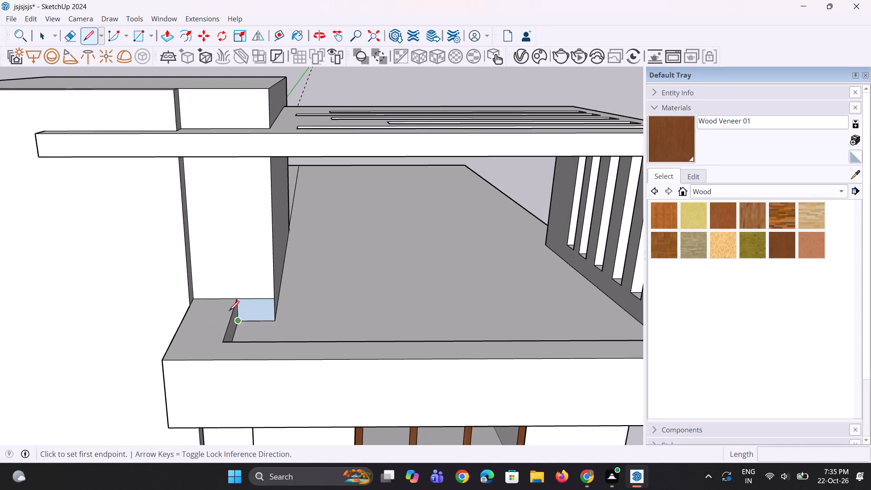
scroll(229, 311, up, 2)
middle_drag(223, 308, 251, 275)
scroll(227, 281, up, 2)
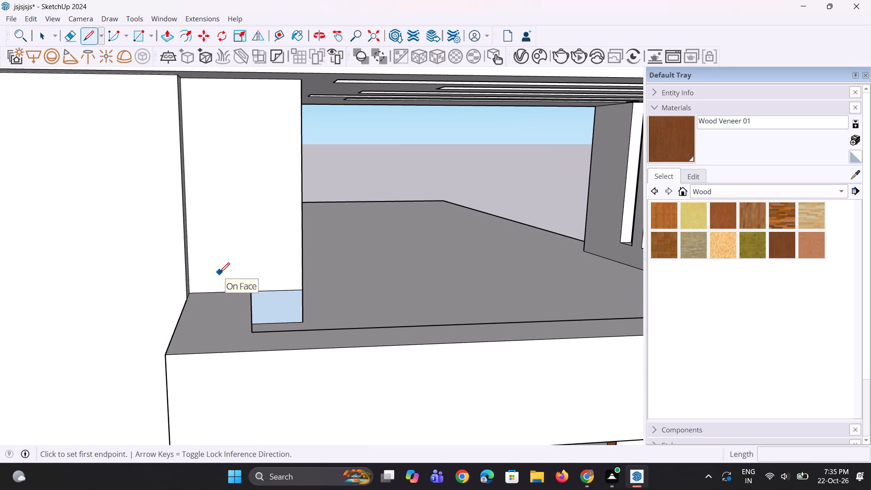
click(219, 271)
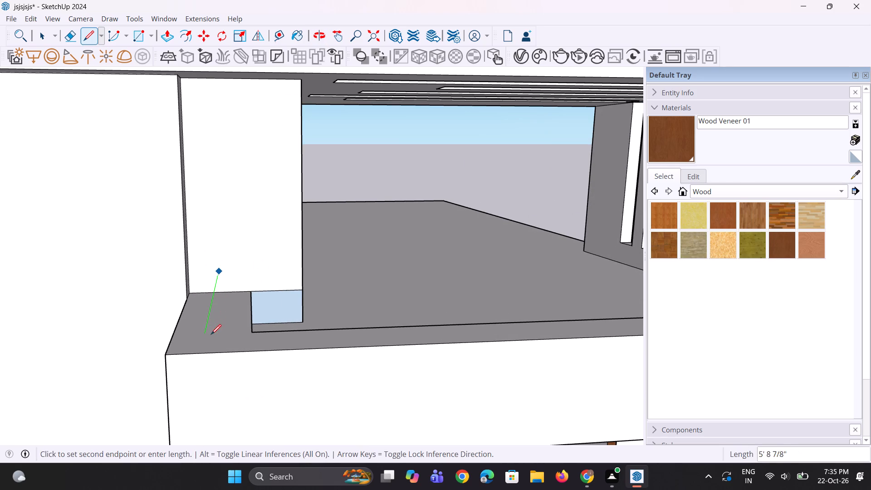
click(206, 337)
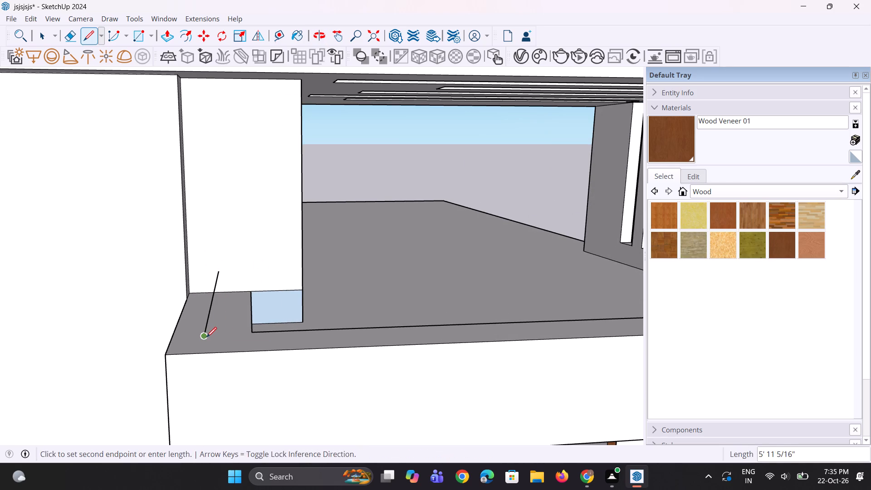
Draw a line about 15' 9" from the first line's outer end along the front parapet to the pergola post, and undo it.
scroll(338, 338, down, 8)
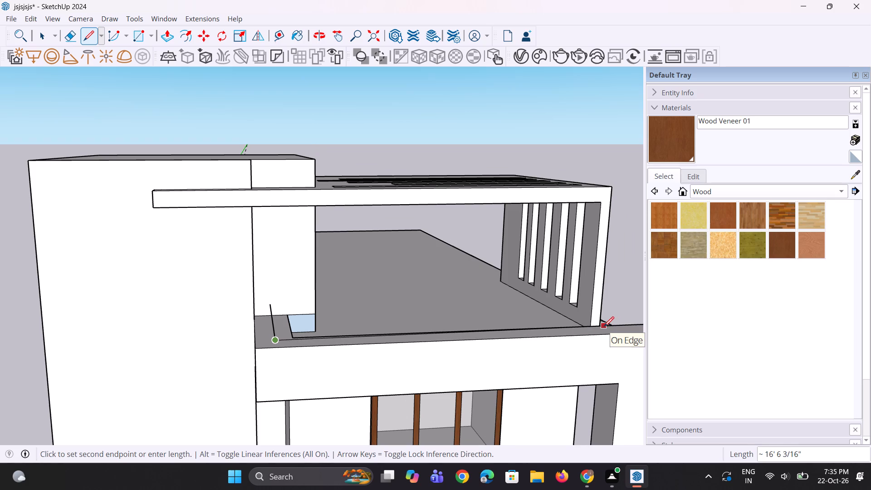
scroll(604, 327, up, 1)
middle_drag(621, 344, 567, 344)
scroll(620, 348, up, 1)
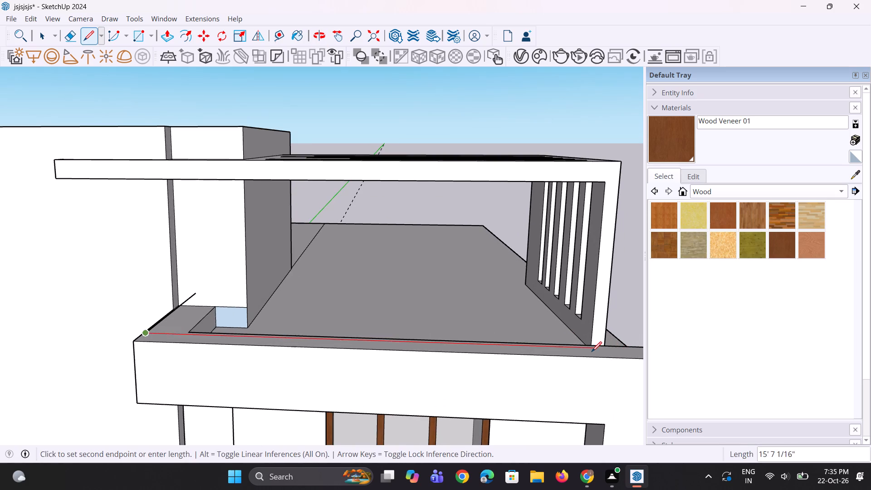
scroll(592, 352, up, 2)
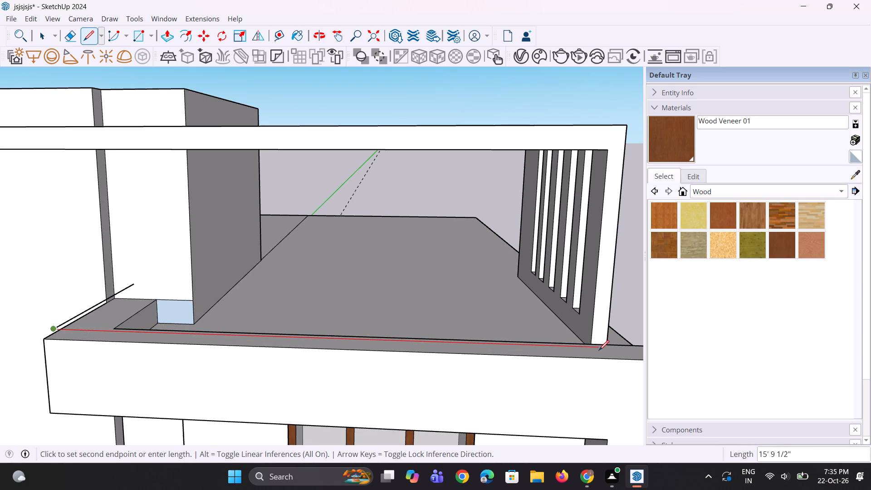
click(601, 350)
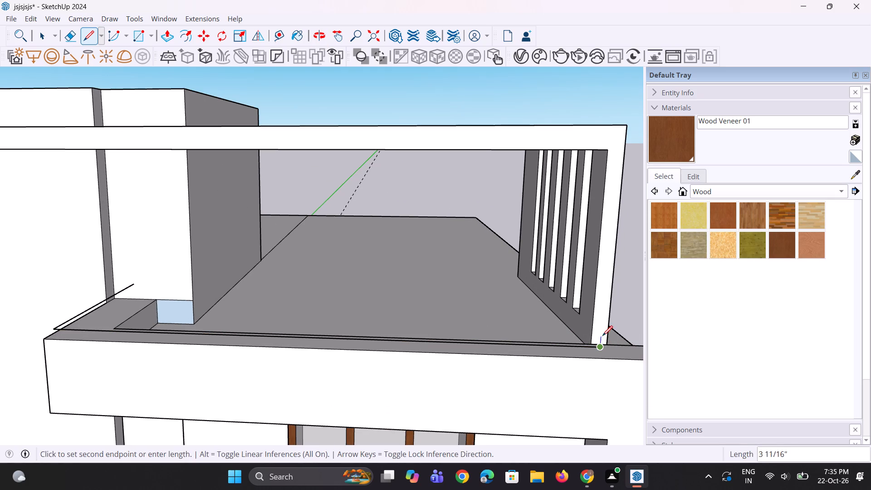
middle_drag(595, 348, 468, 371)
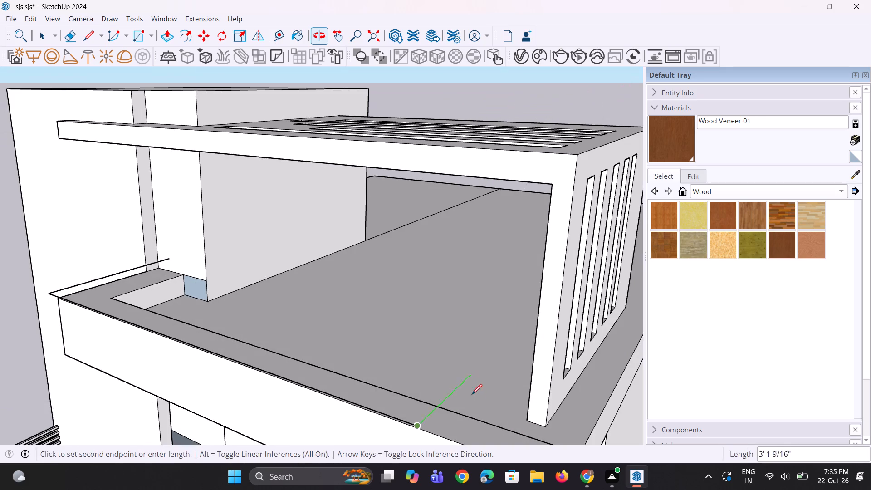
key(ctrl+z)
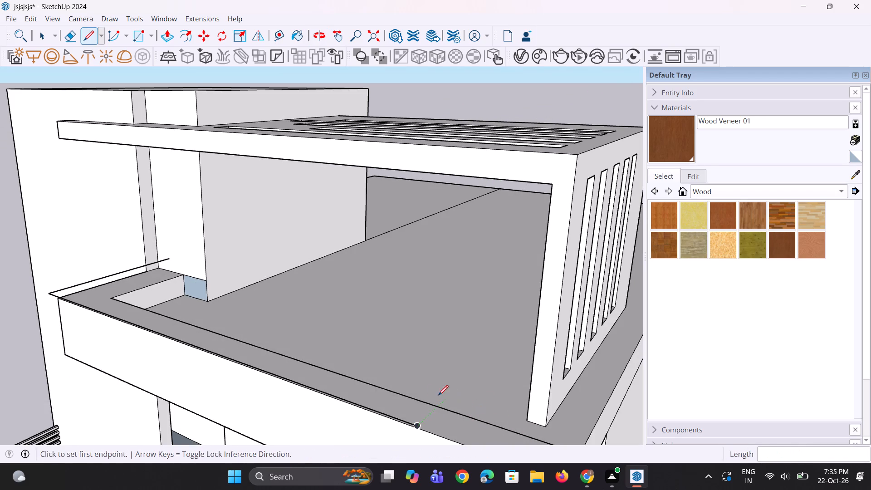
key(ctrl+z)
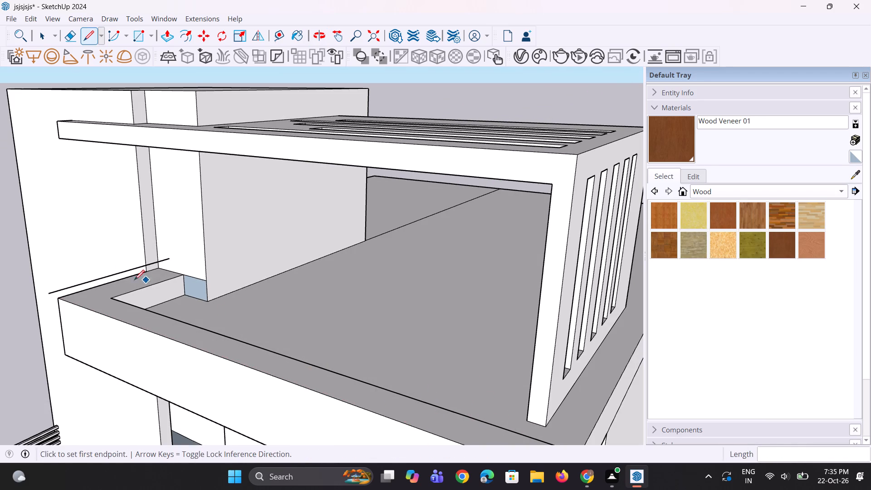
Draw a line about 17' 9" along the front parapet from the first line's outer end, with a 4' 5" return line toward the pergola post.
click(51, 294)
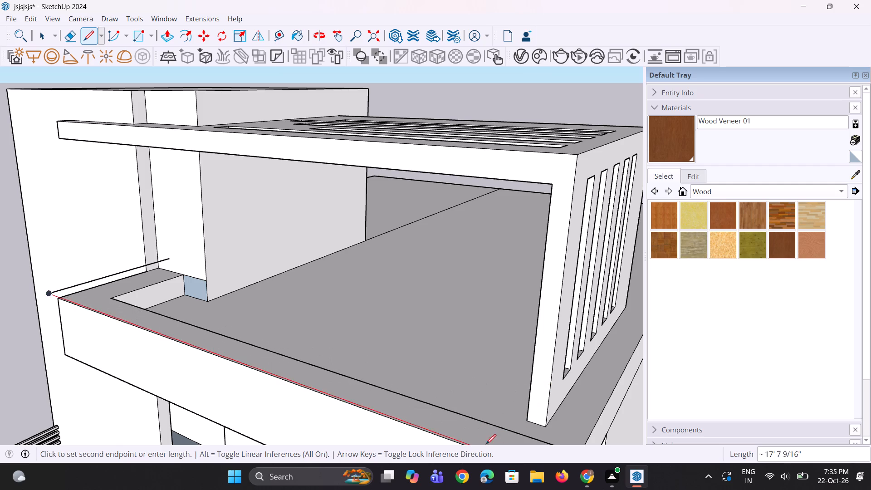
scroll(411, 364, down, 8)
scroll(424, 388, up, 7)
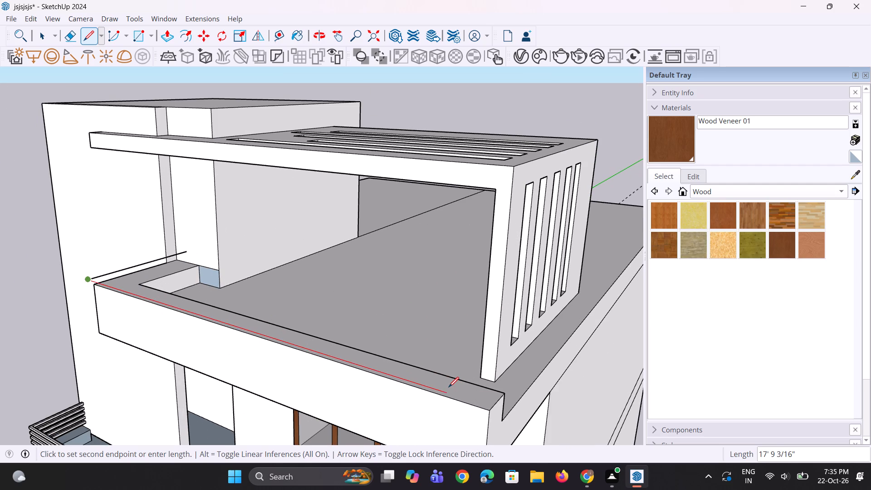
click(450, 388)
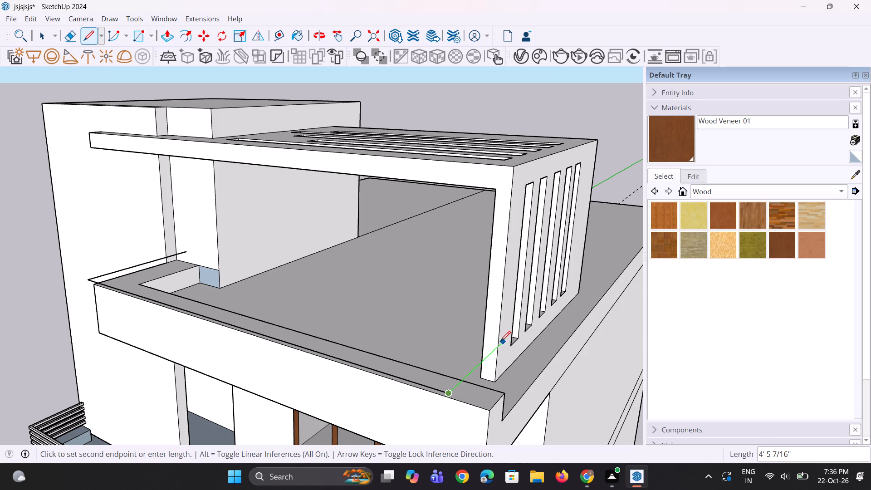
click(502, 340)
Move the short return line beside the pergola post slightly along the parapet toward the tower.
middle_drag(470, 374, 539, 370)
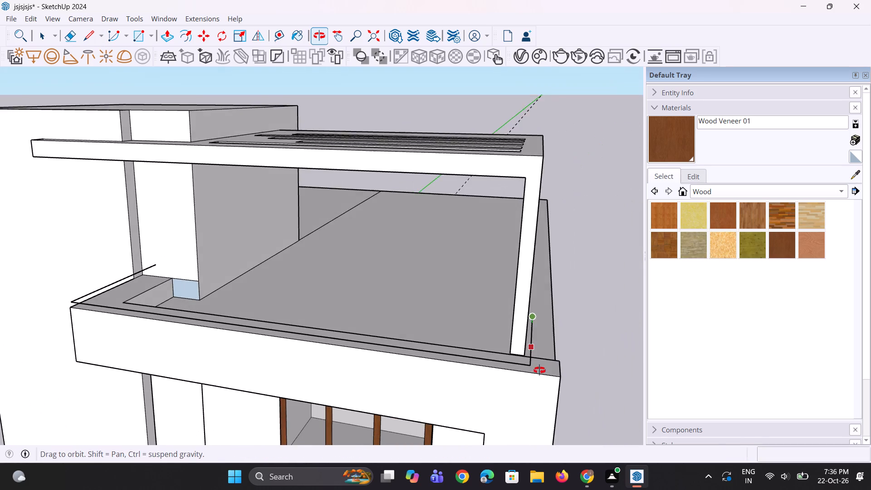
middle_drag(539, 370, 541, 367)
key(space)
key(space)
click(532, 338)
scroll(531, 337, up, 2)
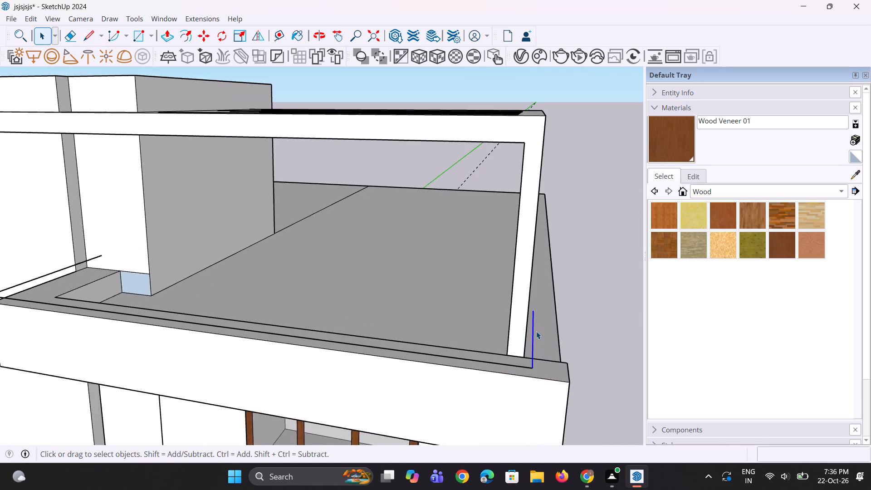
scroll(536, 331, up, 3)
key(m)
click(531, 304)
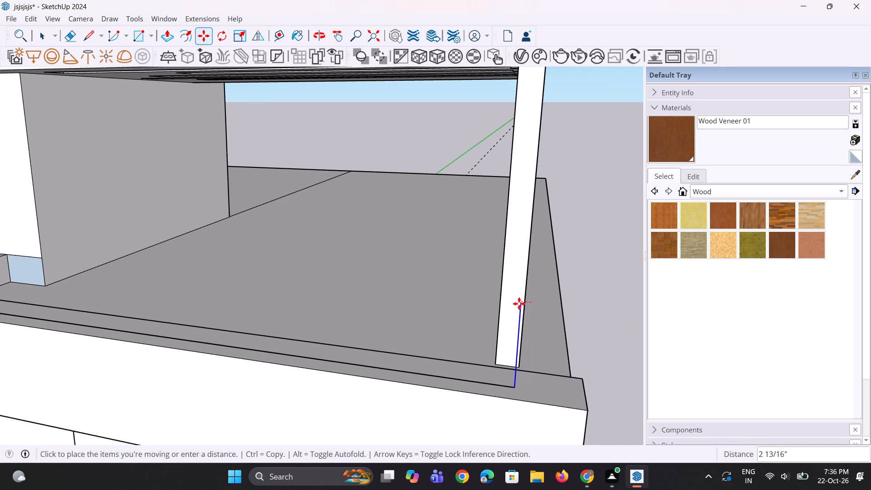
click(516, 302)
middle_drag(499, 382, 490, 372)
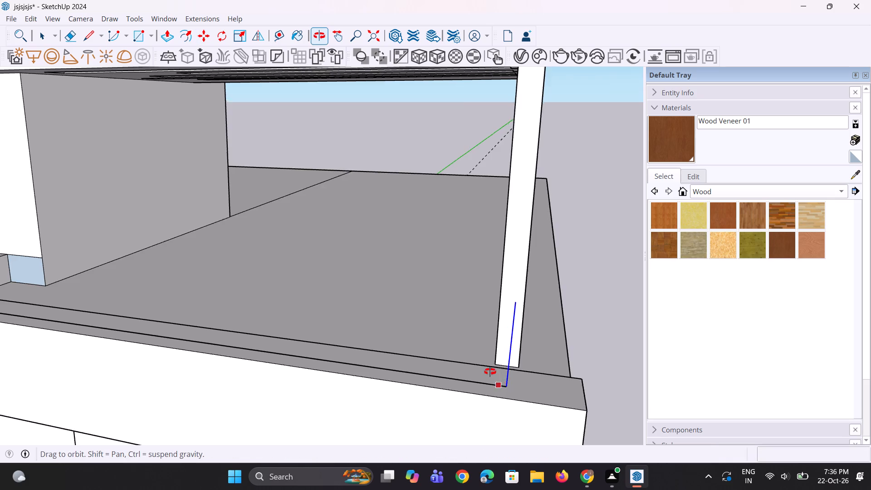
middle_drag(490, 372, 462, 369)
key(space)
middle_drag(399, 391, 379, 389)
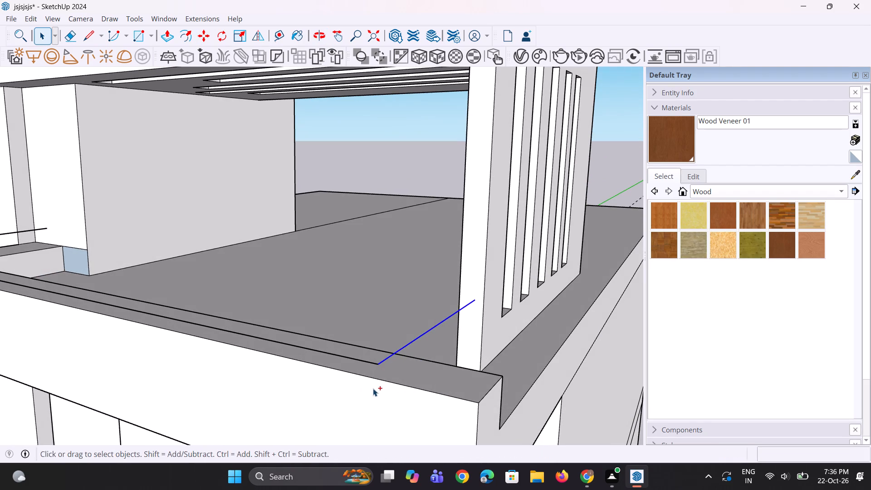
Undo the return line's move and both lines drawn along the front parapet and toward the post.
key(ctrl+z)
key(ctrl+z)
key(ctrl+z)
Draw a line about 3' 7" outward from the pergola post's front face, continuing about 17' 6" along the front parapet to the first line.
scroll(422, 357, down, 2)
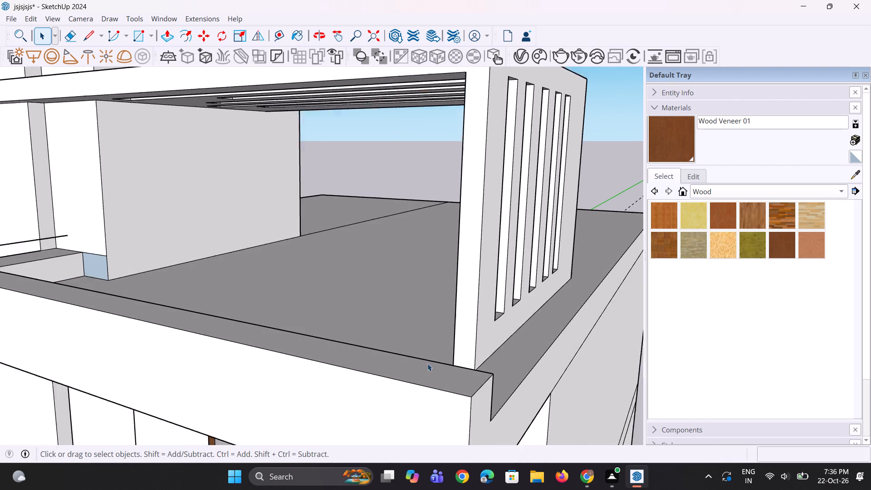
scroll(427, 363, down, 2)
scroll(221, 365, down, 1)
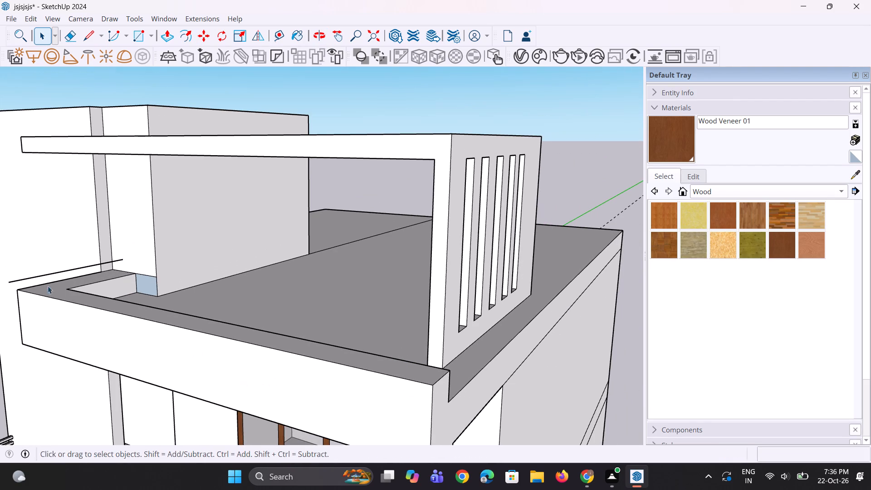
middle_drag(82, 294, 54, 314)
key(l)
scroll(291, 342, up, 1)
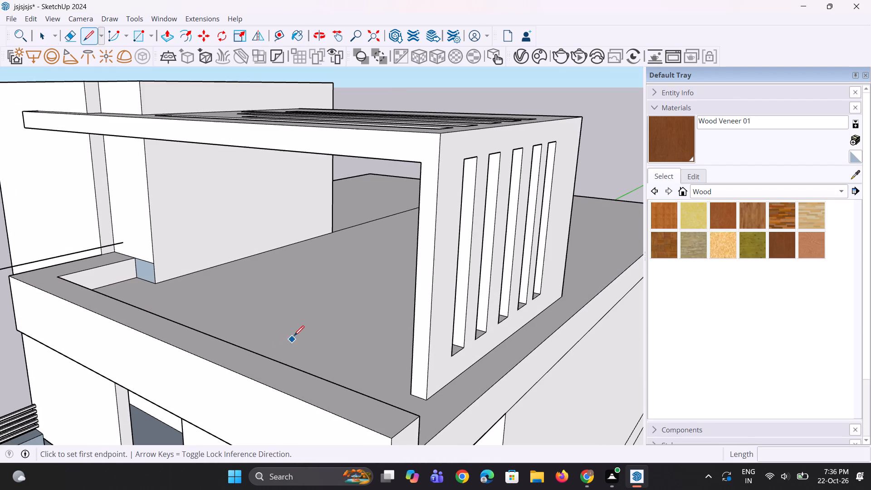
click(423, 353)
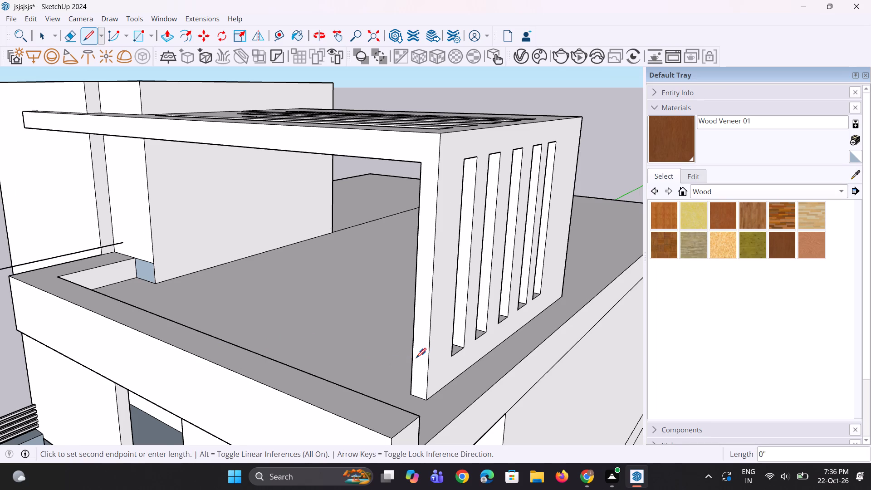
click(348, 402)
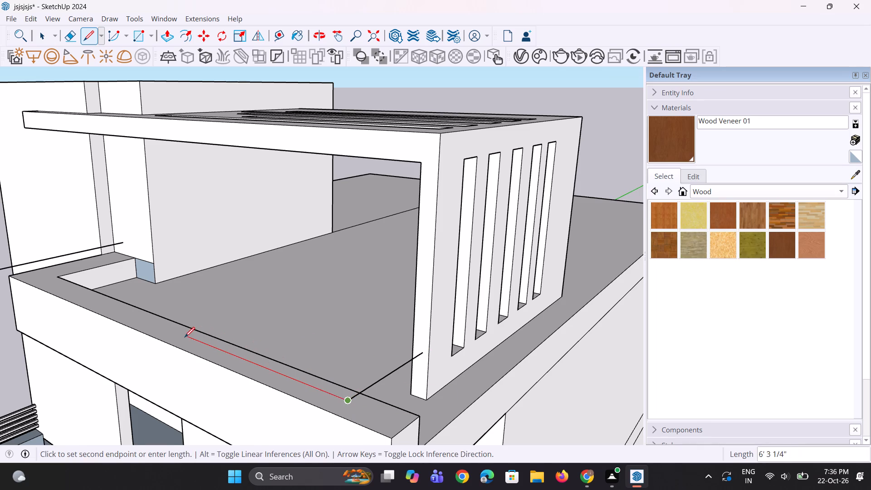
scroll(185, 337, down, 2)
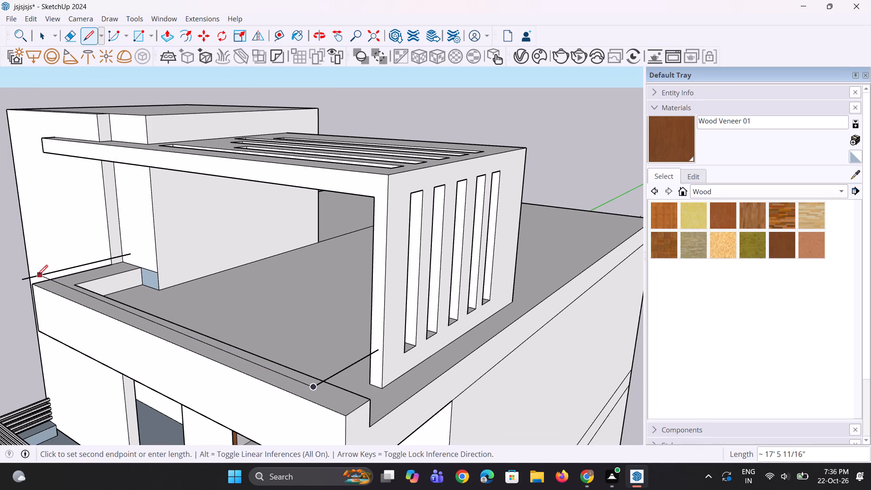
scroll(44, 273, up, 5)
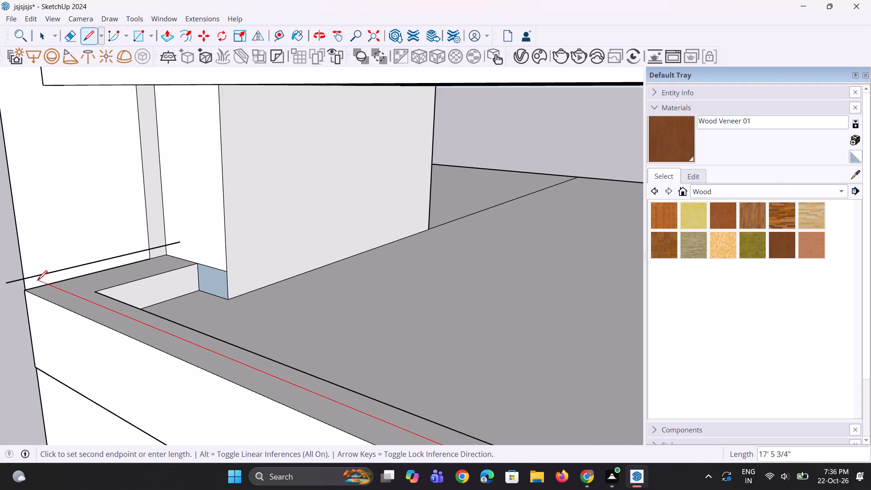
click(35, 276)
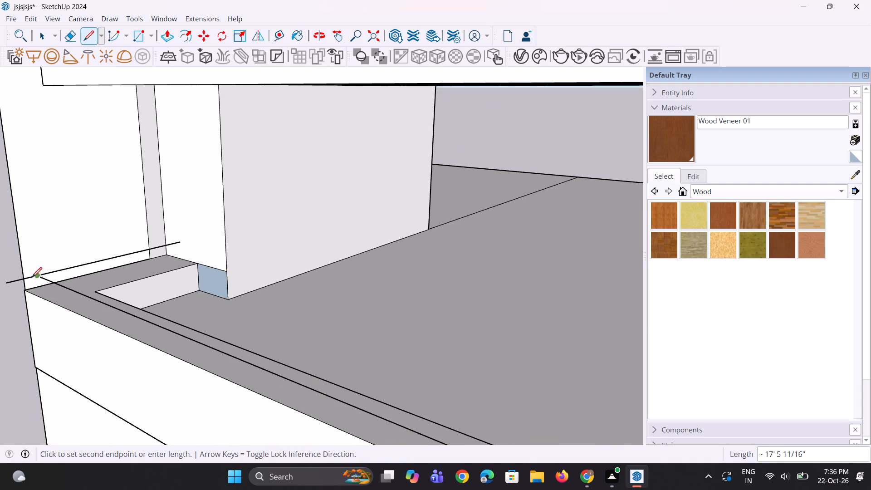
Erase the leftover piece of the first line that extends beyond its junction with the front parapet line.
middle_drag(58, 285, 237, 229)
scroll(169, 251, up, 1)
middle_drag(179, 279, 186, 427)
scroll(241, 410, up, 1)
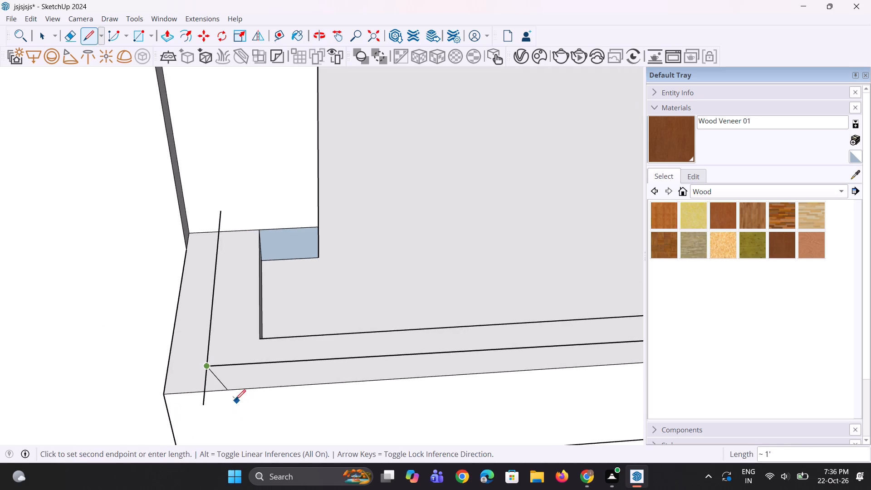
key(e)
click(206, 385)
Examine the line path above the terrace parapet from the front and from the tower side.
scroll(136, 363, down, 4)
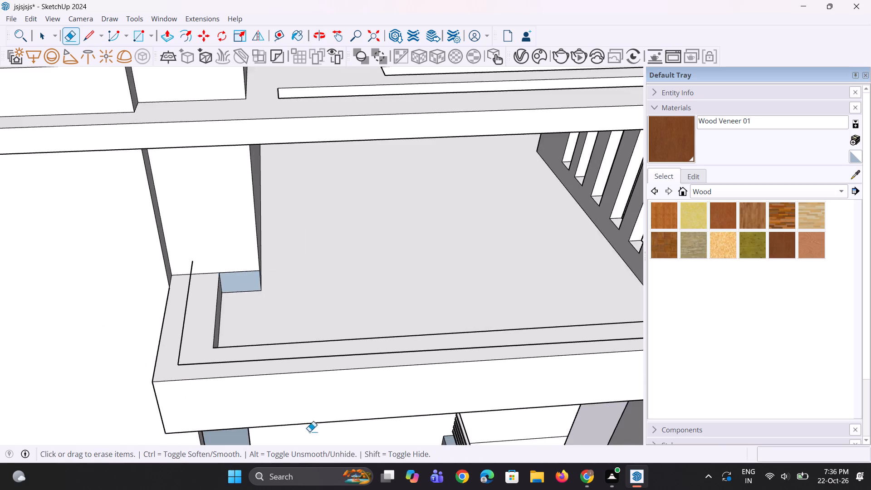
middle_drag(311, 420, 325, 328)
scroll(325, 328, up, 1)
scroll(224, 403, down, 8)
middle_drag(359, 367, 354, 311)
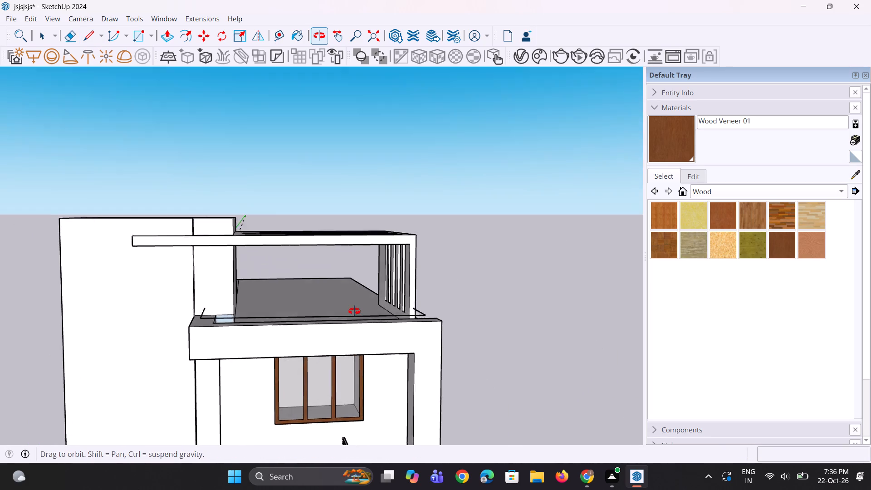
middle_drag(354, 311, 304, 316)
scroll(200, 319, up, 4)
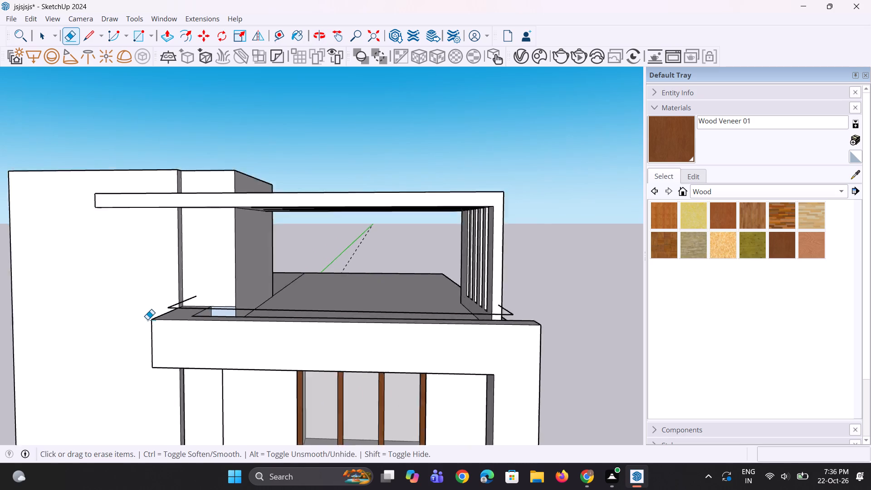
scroll(147, 319, up, 2)
middle_drag(152, 319, 314, 323)
key(b)
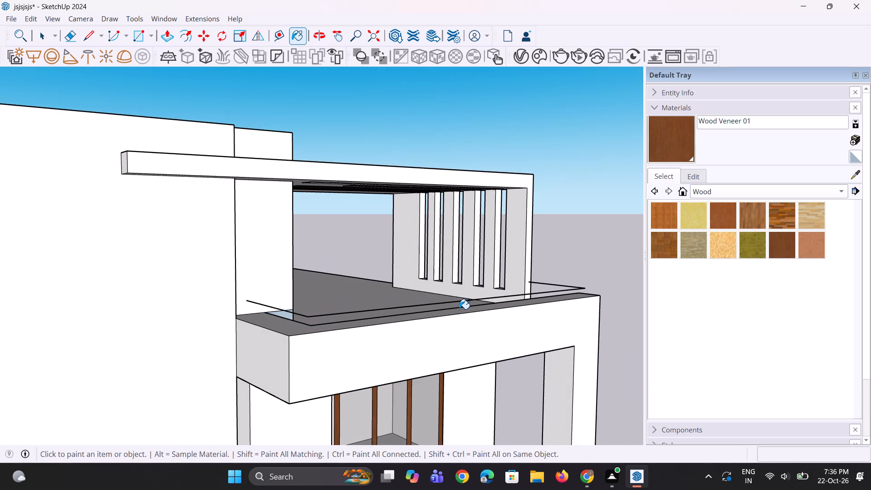
middle_drag(458, 314, 444, 325)
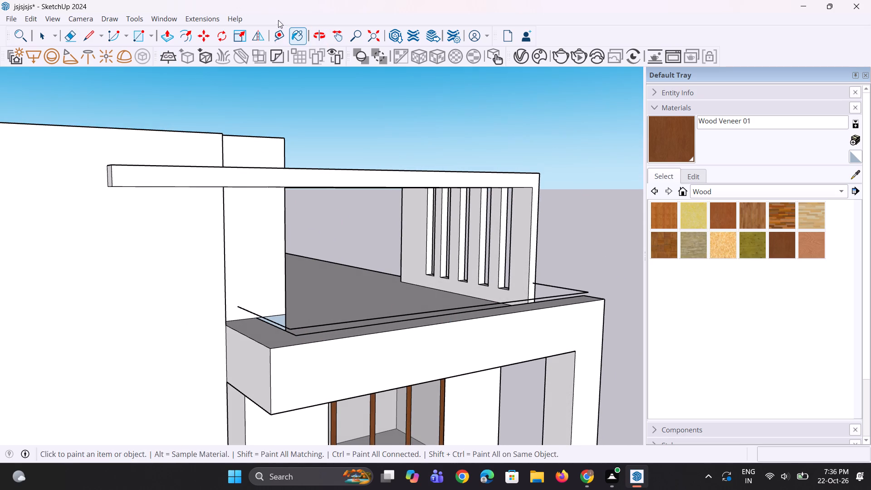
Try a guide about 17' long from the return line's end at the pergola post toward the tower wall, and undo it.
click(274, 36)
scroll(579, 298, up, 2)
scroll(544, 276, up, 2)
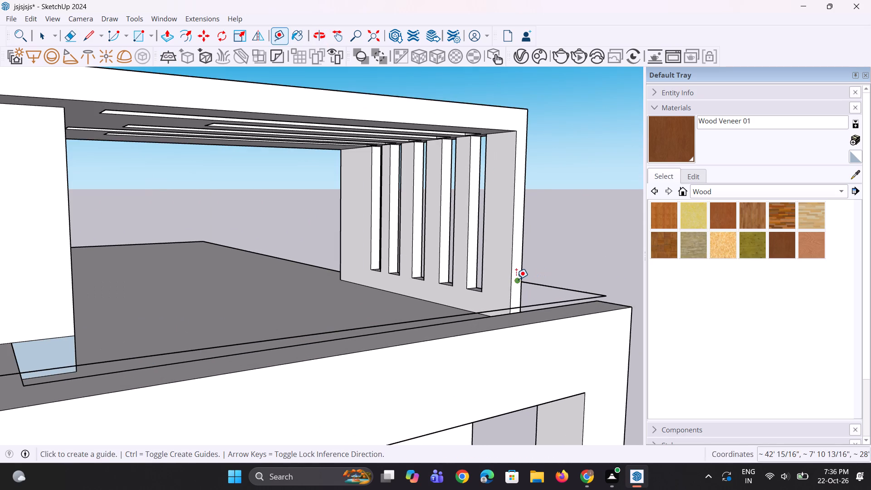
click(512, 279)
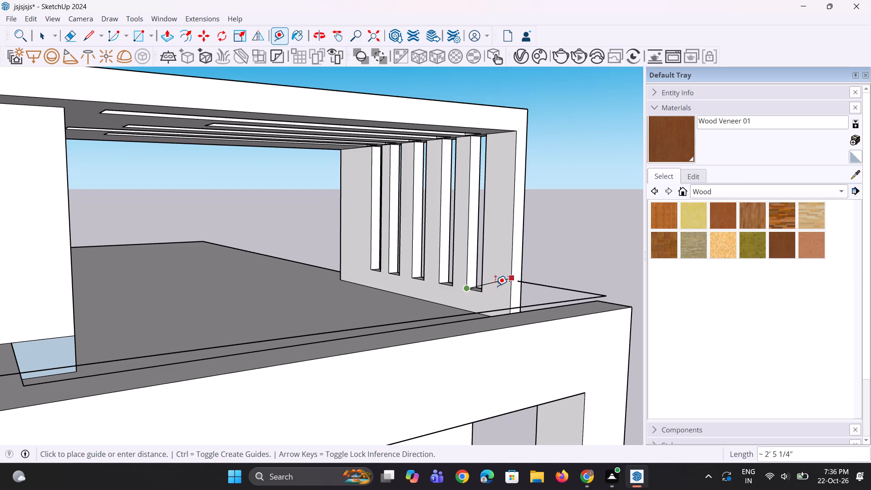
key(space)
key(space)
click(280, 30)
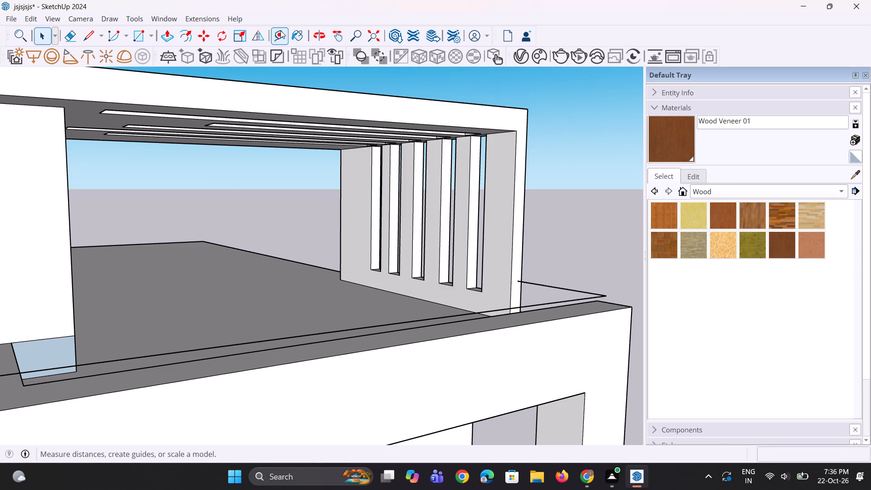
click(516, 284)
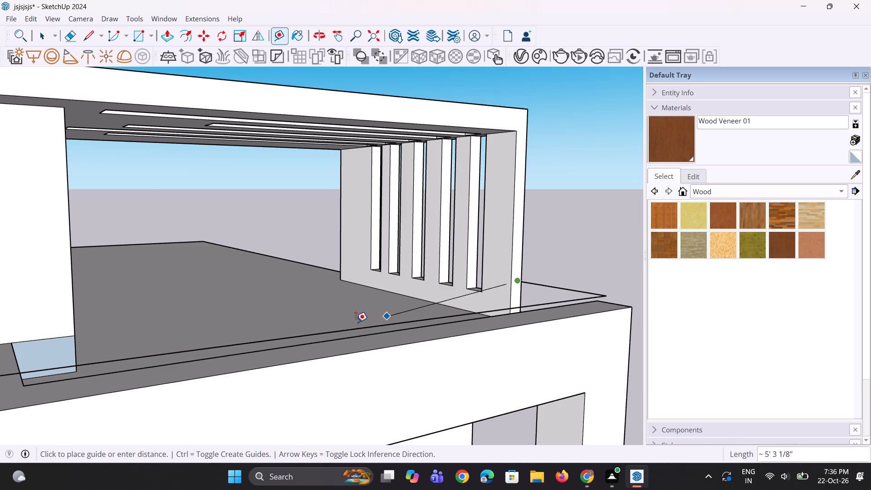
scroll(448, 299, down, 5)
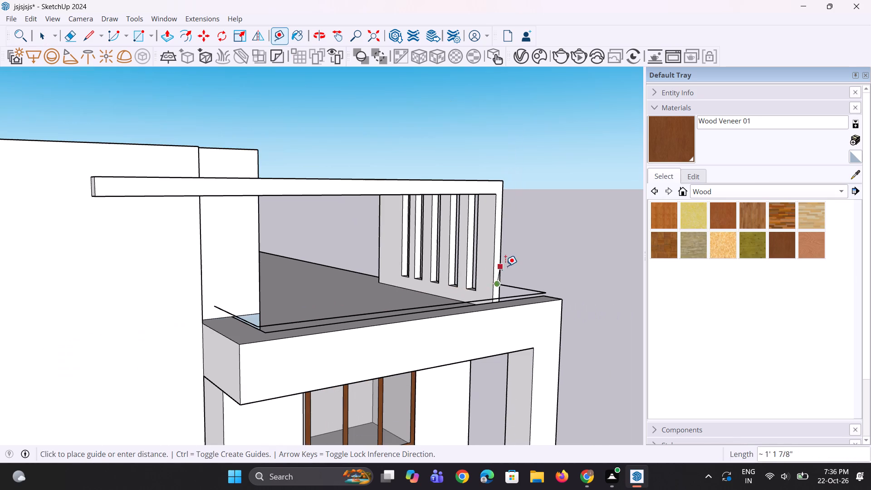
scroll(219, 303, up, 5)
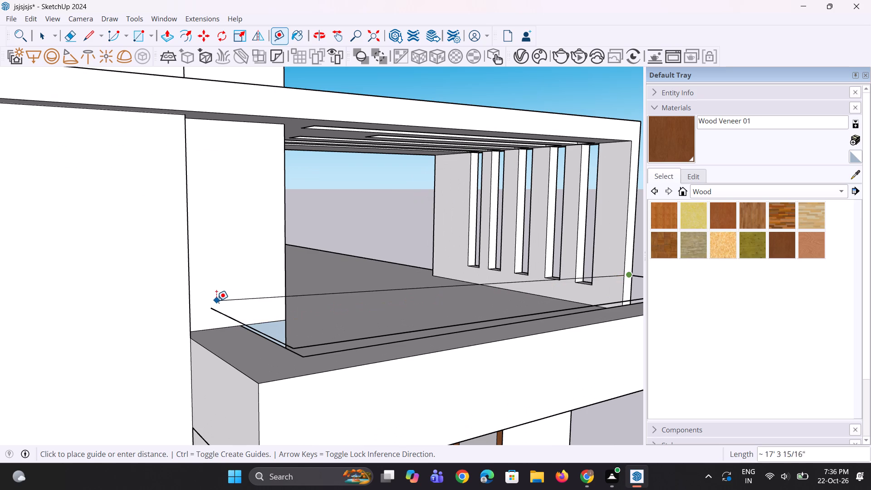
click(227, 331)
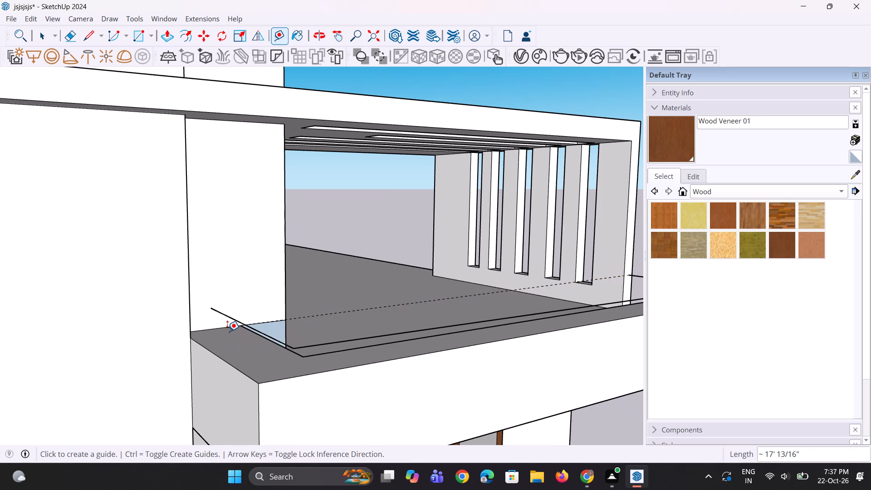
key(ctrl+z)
Place a guide about 17' 6" long from the return line's end at the pergola post to the short line beside the tower.
scroll(224, 337, down, 3)
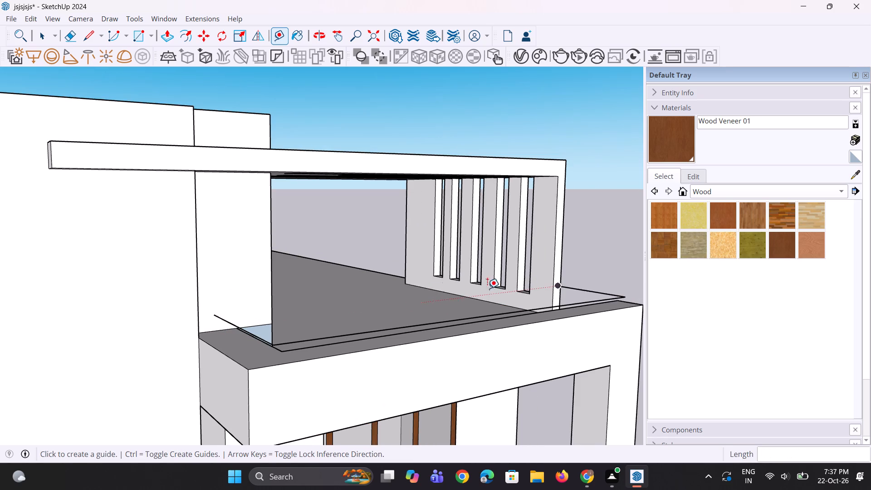
click(558, 290)
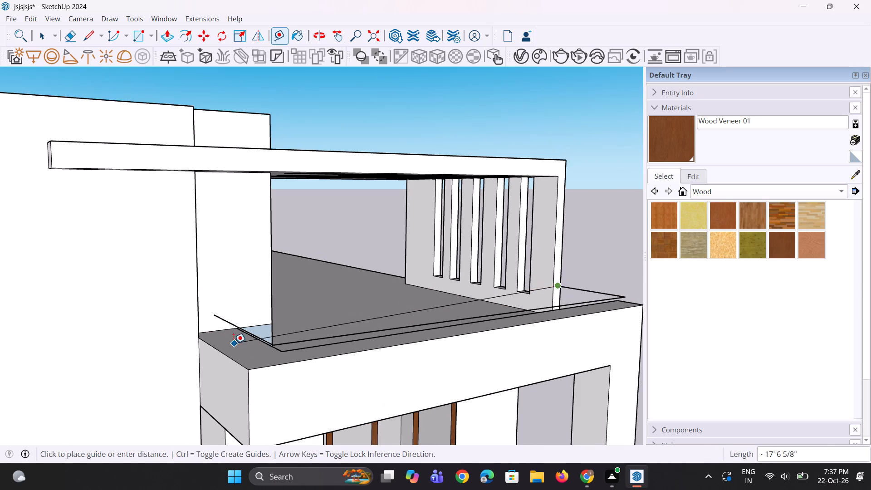
scroll(237, 326, up, 4)
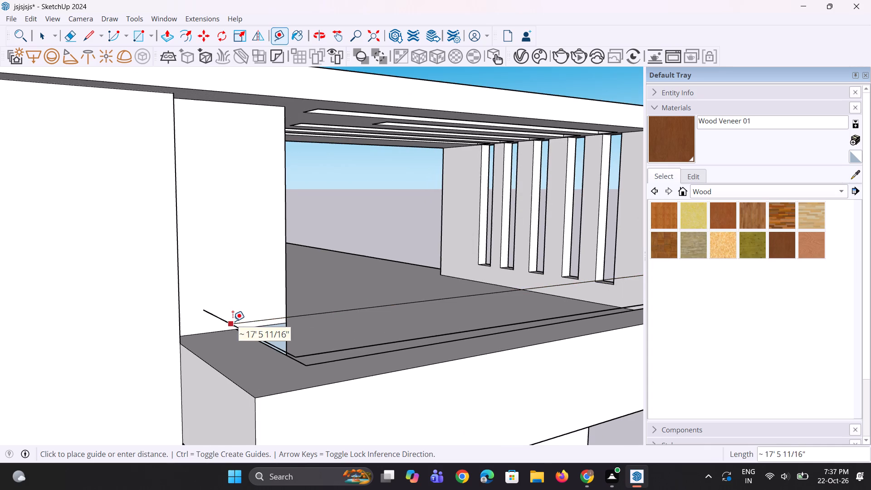
scroll(232, 318, up, 12)
middle_drag(215, 329, 220, 333)
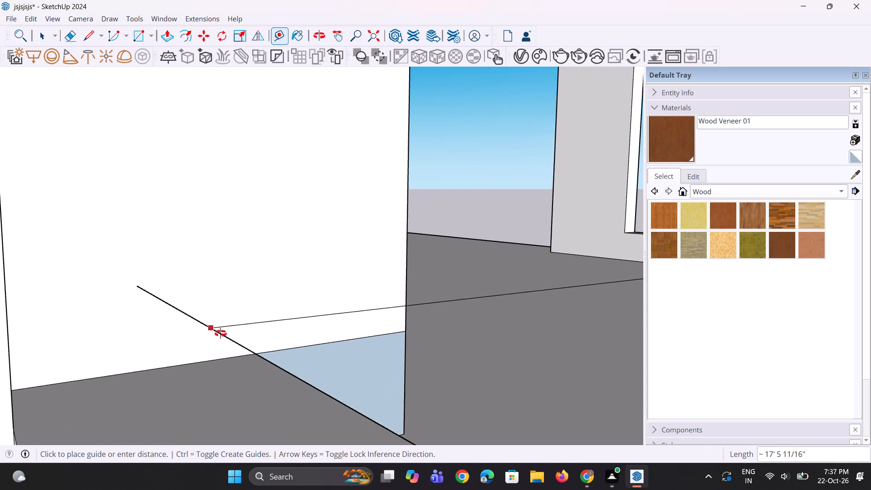
middle_drag(220, 333, 329, 343)
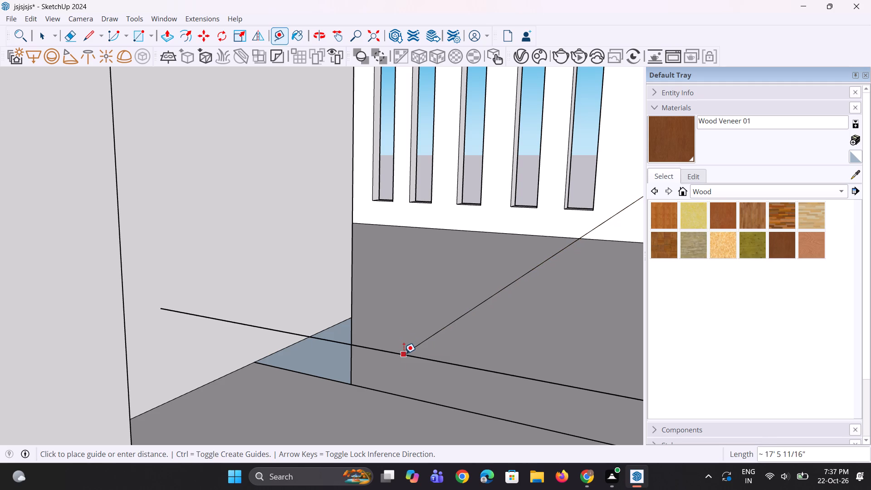
click(430, 356)
middle_drag(420, 378, 396, 384)
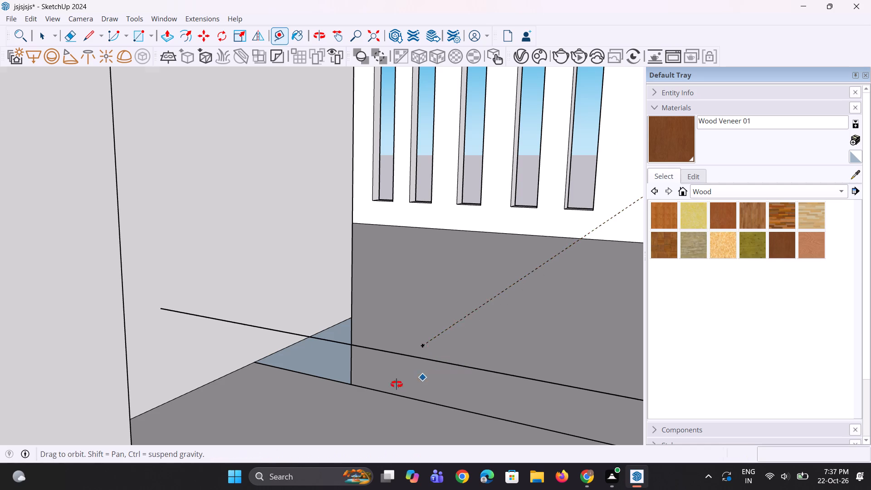
middle_drag(396, 384, 290, 397)
scroll(291, 397, down, 10)
middle_drag(284, 395, 271, 396)
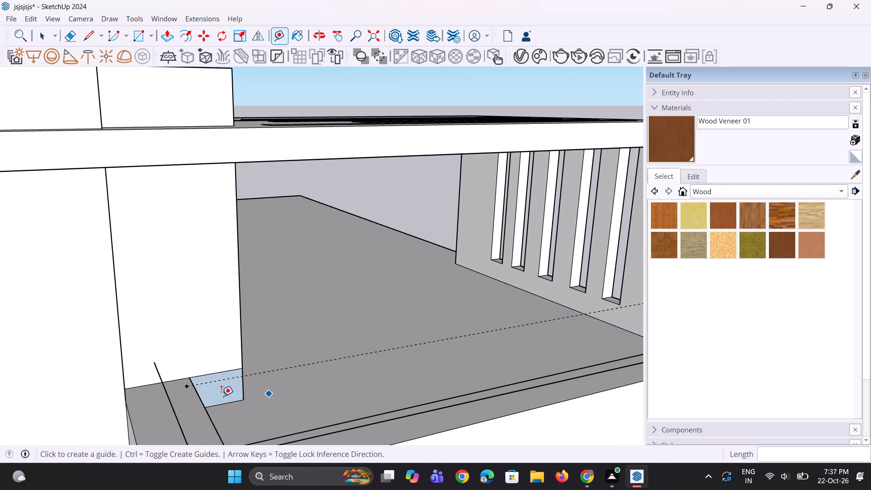
scroll(257, 437, down, 9)
middle_drag(251, 416, 223, 353)
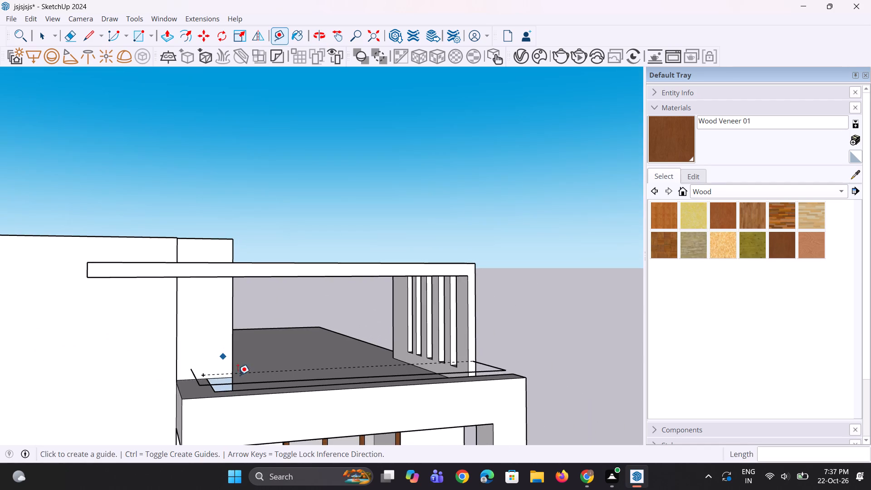
scroll(291, 380, up, 2)
key(space)
key(space)
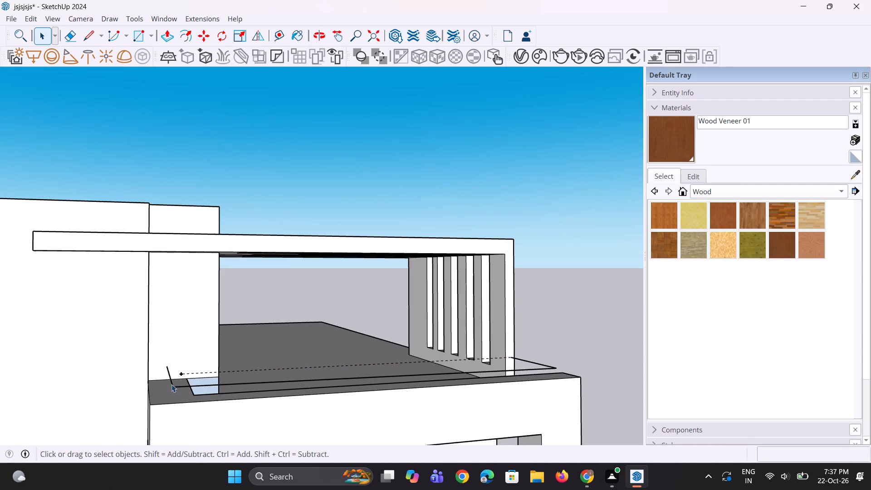
Copy the line path, with its front parapet line and return line at each end, straight up about 3 11/16".
click(171, 384)
scroll(185, 383, up, 2)
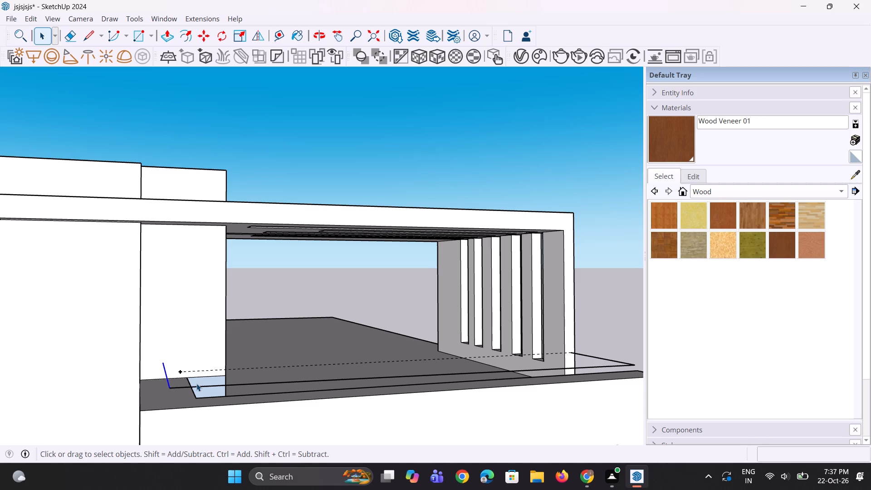
ctrl+click(196, 385)
click(209, 383)
scroll(192, 392, up, 3)
click(186, 386)
scroll(305, 430, down, 4)
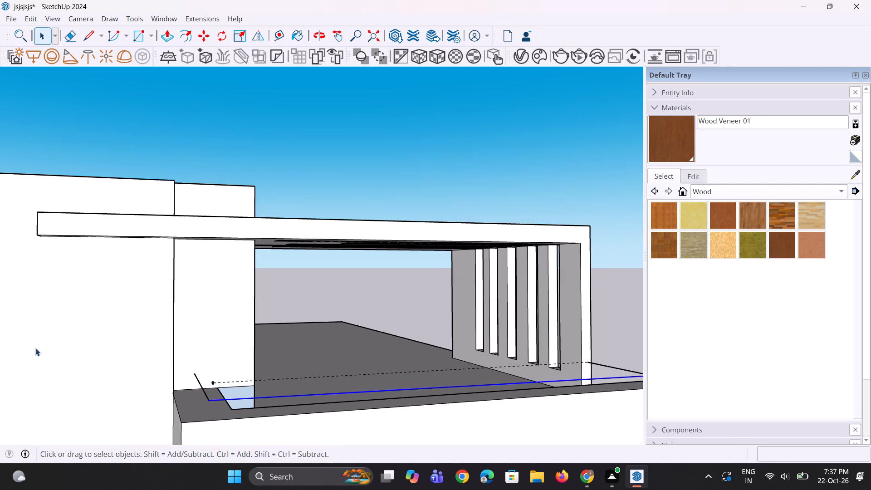
scroll(122, 372, up, 2)
scroll(206, 399, up, 3)
ctrl+click(234, 402)
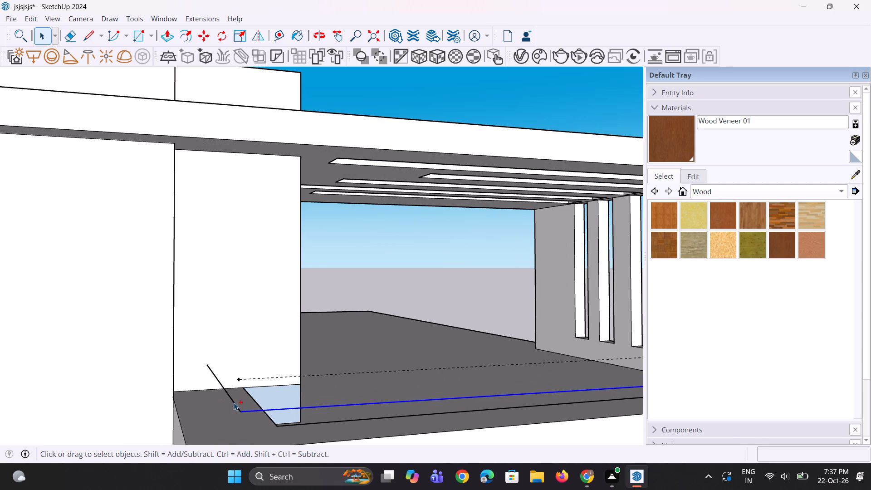
scroll(126, 431, down, 9)
scroll(382, 377, up, 2)
scroll(537, 397, up, 2)
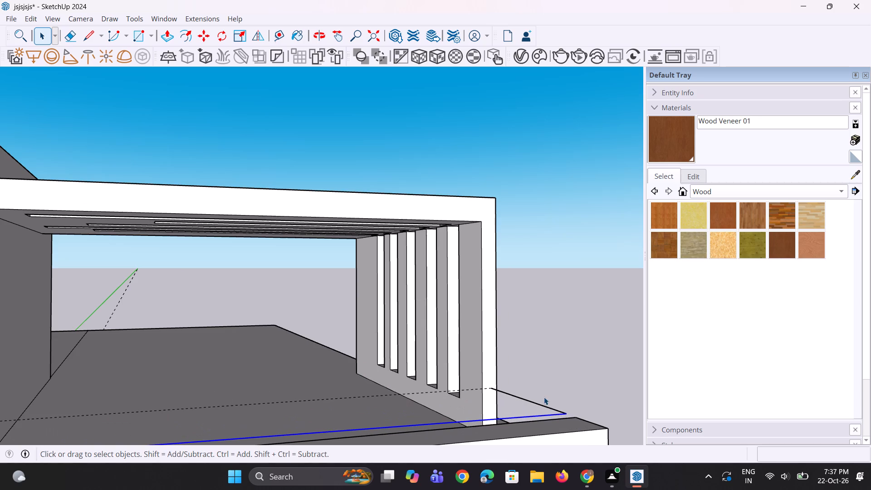
ctrl+click(546, 405)
key(m)
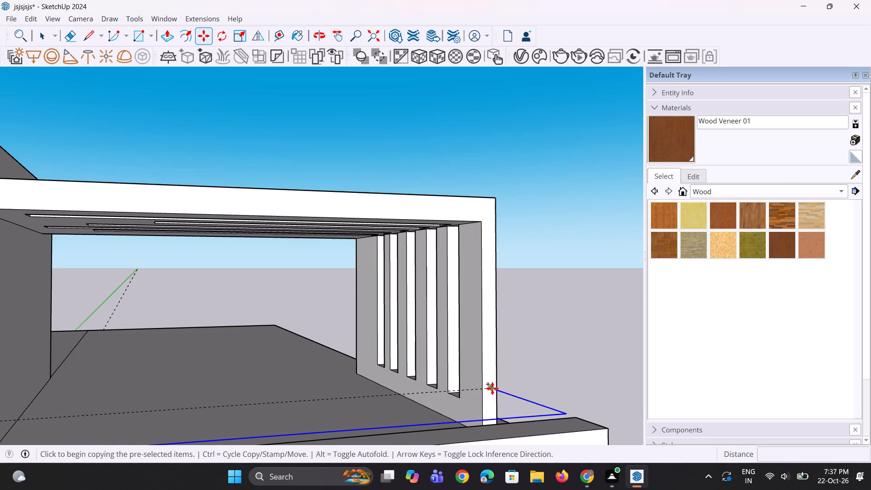
click(492, 388)
middle_drag(489, 374, 455, 366)
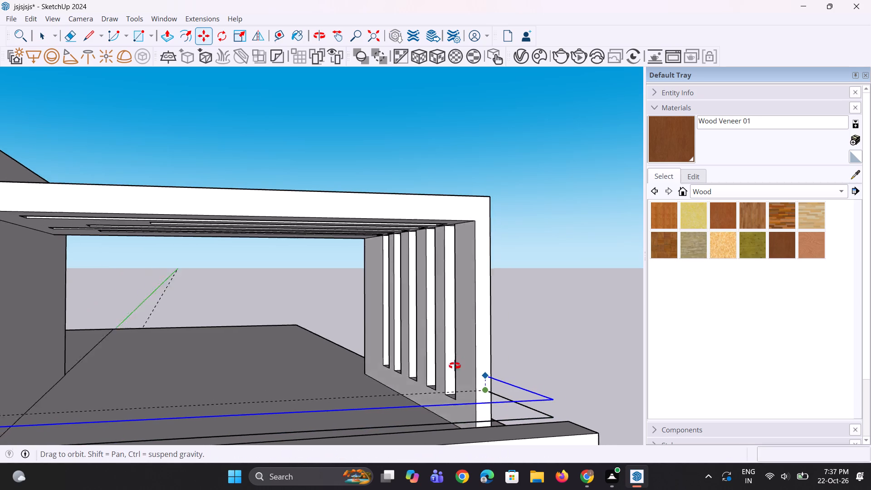
middle_drag(455, 366, 390, 361)
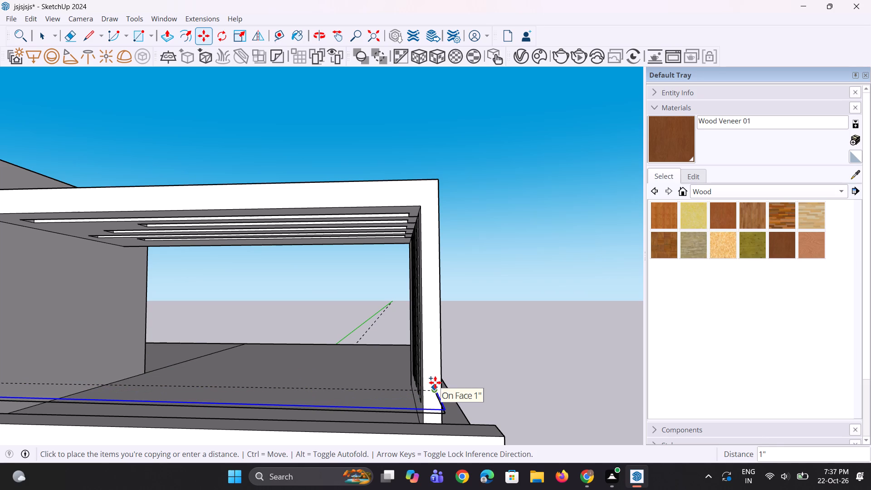
scroll(435, 382, up, 1)
middle_drag(435, 383, 372, 365)
scroll(378, 372, up, 3)
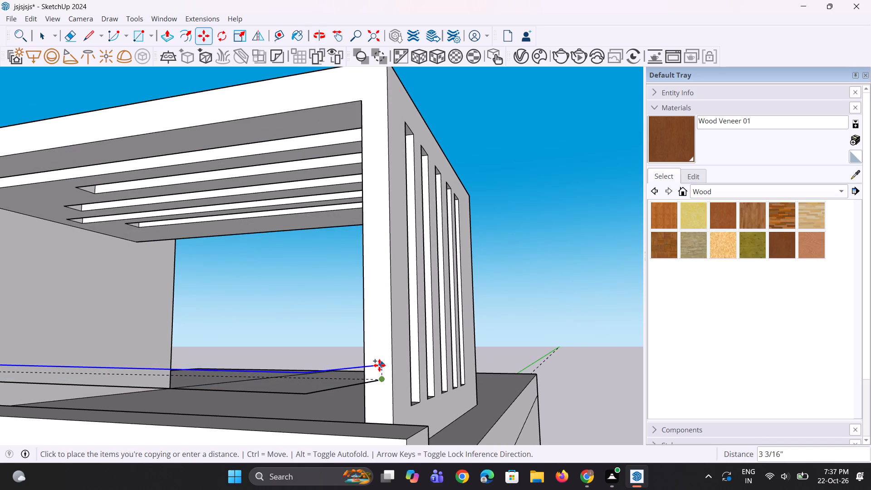
click(380, 363)
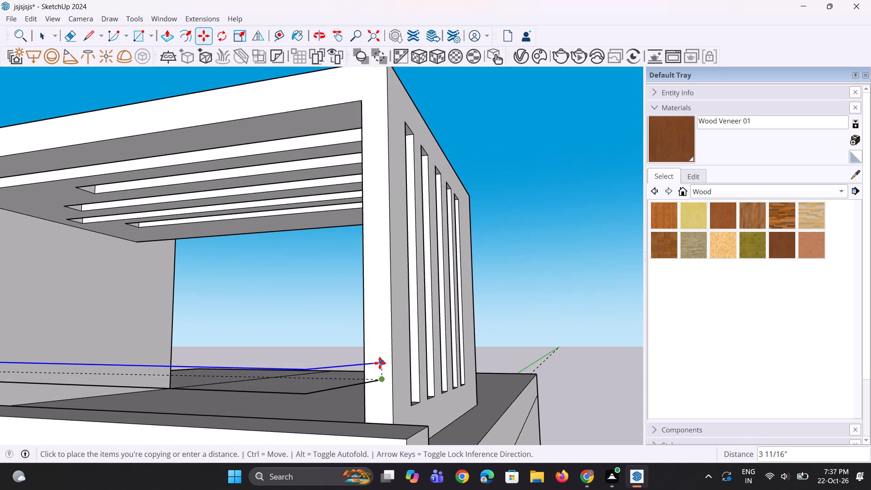
Repeat the upward copy of the line path as an array of 5 equally spaced copies.
key(asterisk)
key(5)
key(Return)
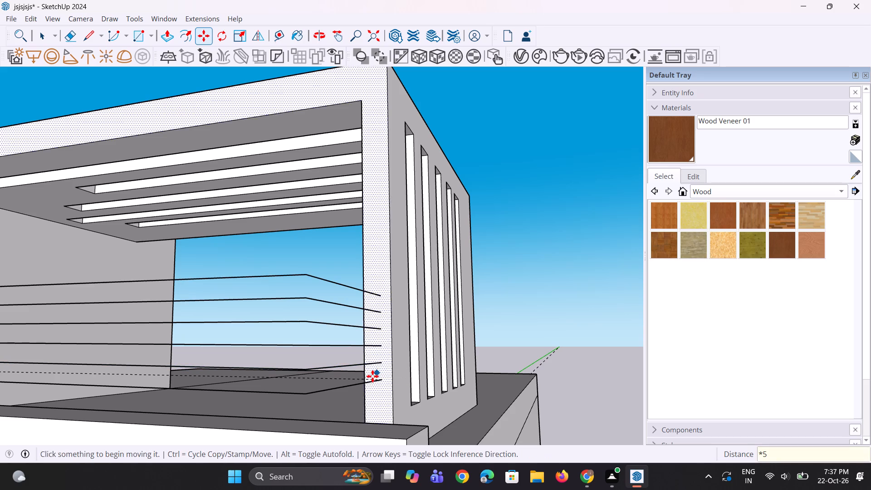
scroll(325, 383, down, 5)
middle_drag(249, 372, 396, 378)
key(space)
key(space)
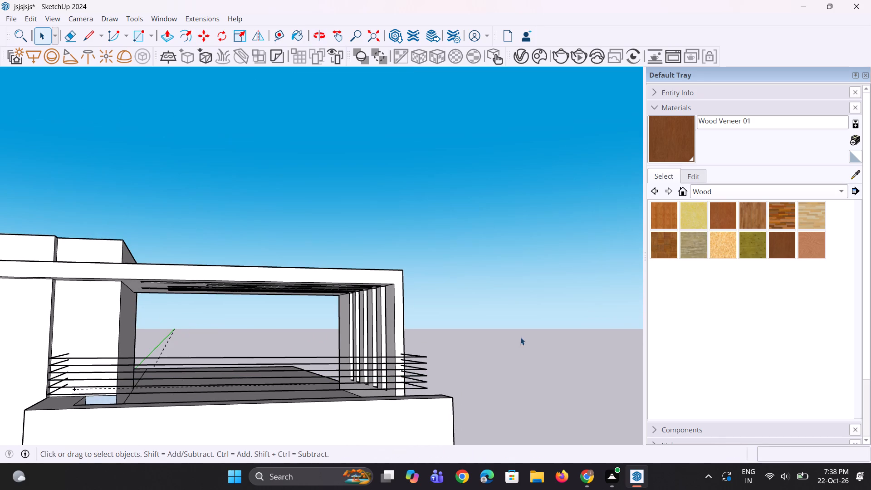
Draw a small rectangle on the tower wall around the end of the topmost railing line.
click(520, 337)
middle_drag(267, 309, 421, 335)
drag(372, 332, 371, 314)
scroll(371, 314, down, 4)
scroll(283, 378, up, 17)
middle_drag(247, 388, 193, 406)
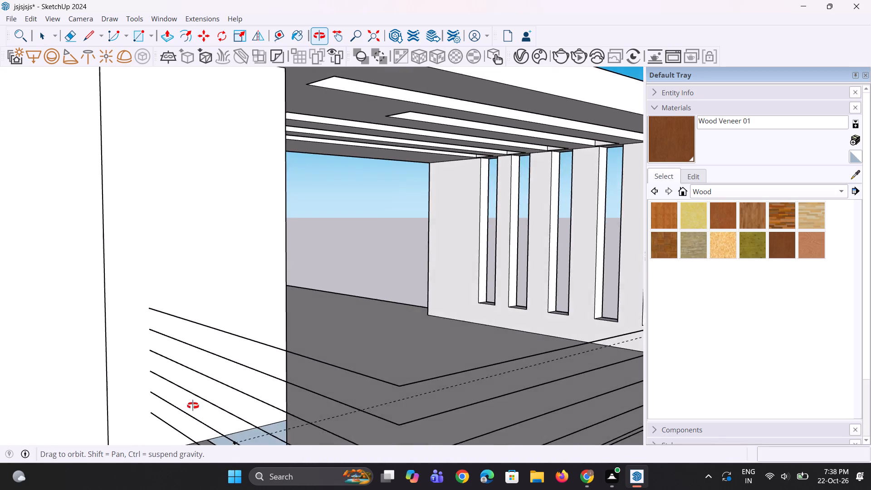
middle_drag(193, 406, 197, 404)
scroll(154, 416, up, 2)
key(r)
scroll(131, 271, up, 2)
drag(142, 264, 146, 272)
click(187, 308)
middle_drag(185, 309, 172, 311)
key(b)
key(space)
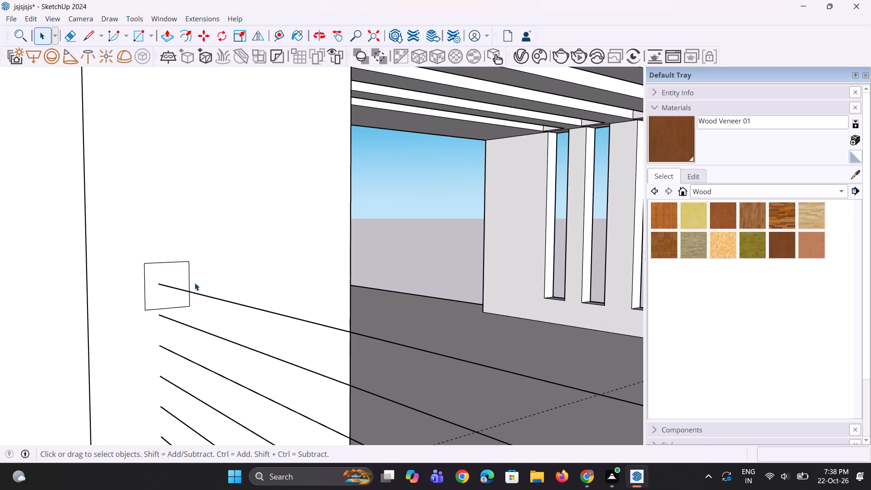
Narrow the rectangle by moving its right vertical edge inward toward the railing line's end.
click(190, 281)
scroll(194, 305, up, 4)
key(m)
scroll(191, 311, up, 2)
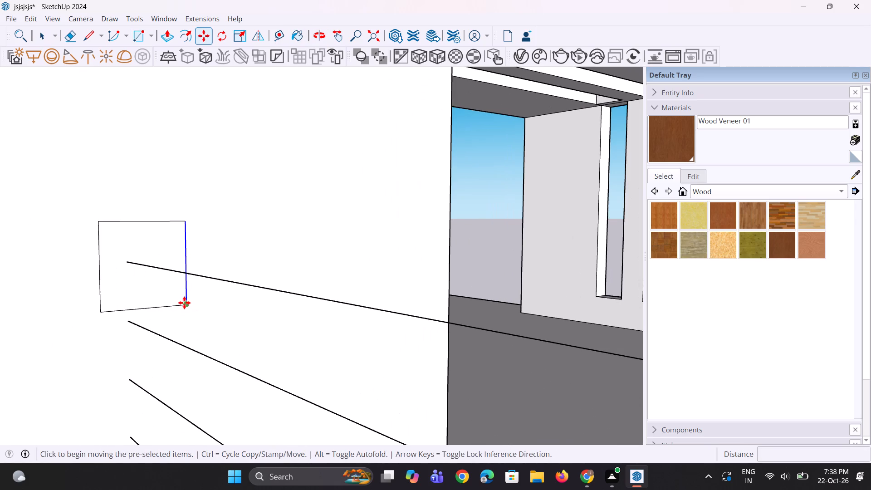
click(184, 303)
click(170, 304)
key(space)
key(space)
Move the rectangle's left vertical edge inward about 1" toward the railing line's end.
click(99, 290)
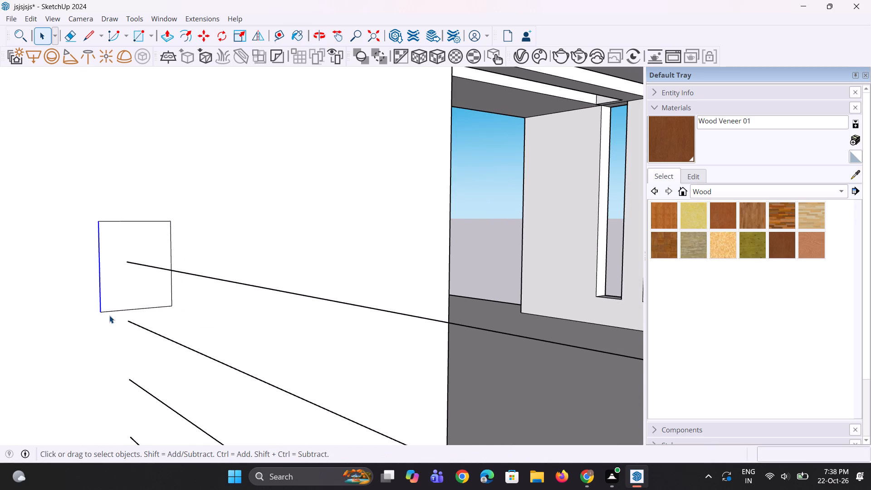
scroll(109, 315, up, 2)
key(m)
click(102, 312)
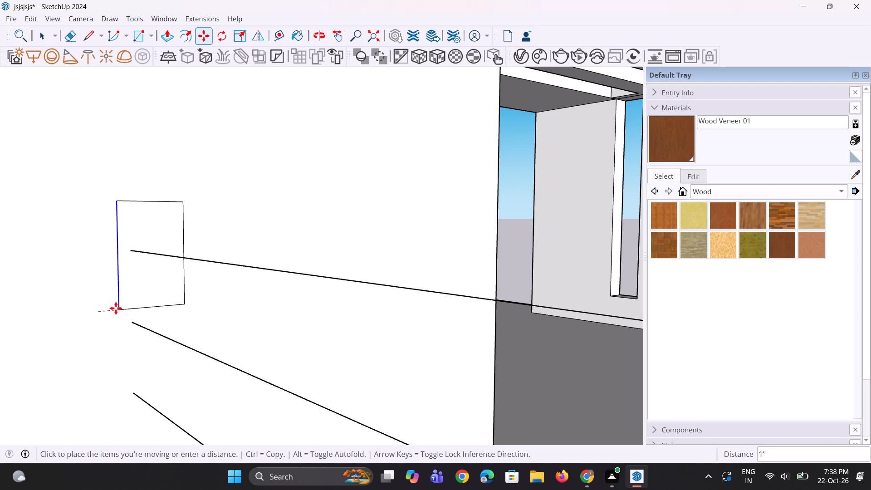
click(116, 308)
key(space)
Raise the profile rectangle's bottom edge about 1" toward the topmost railing line's end.
click(131, 308)
scroll(121, 312, up, 1)
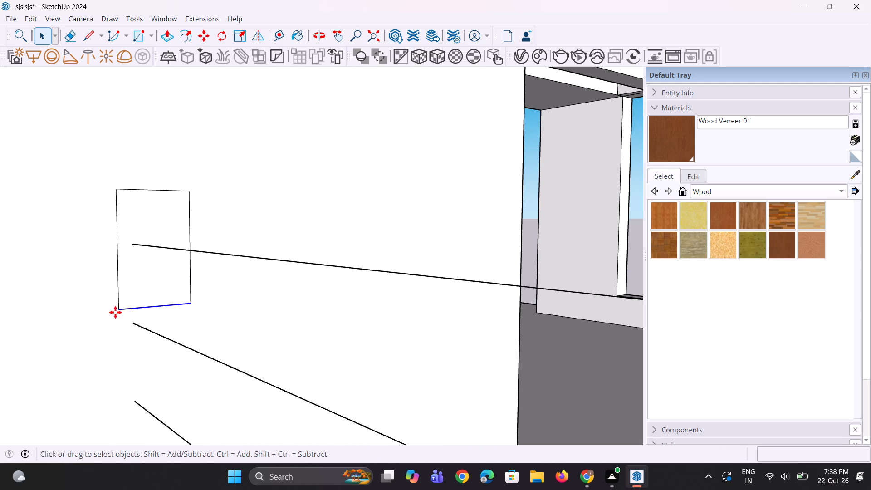
key(m)
click(118, 309)
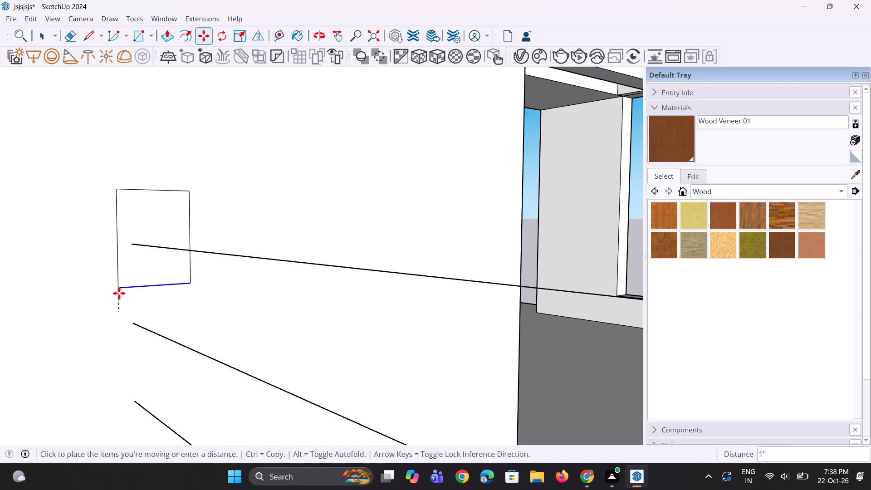
click(119, 293)
key(space)
Lower the profile rectangle's top edge toward the topmost railing line's end, making the shape nearly square.
click(140, 192)
click(140, 190)
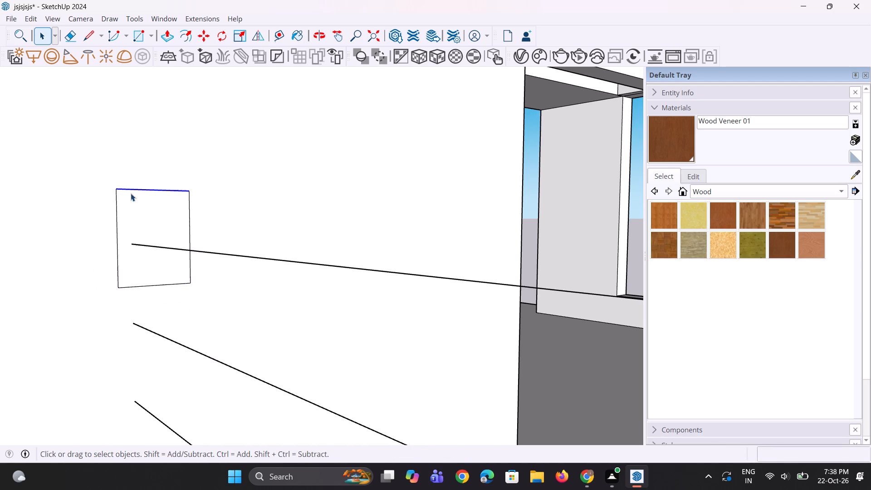
scroll(117, 197, up, 3)
key(m)
click(116, 190)
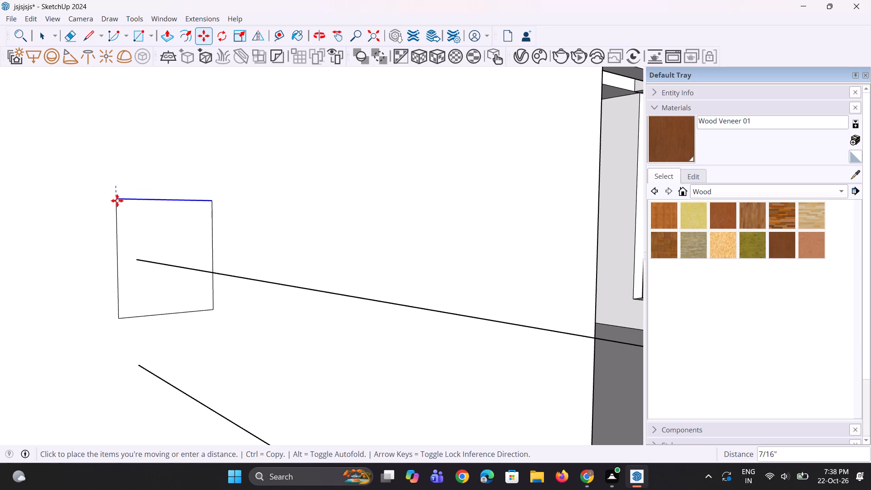
click(119, 213)
key(space)
Shift the profile face sideways along the tower wall so it is centred on the topmost railing line's end.
middle_drag(191, 320, 190, 319)
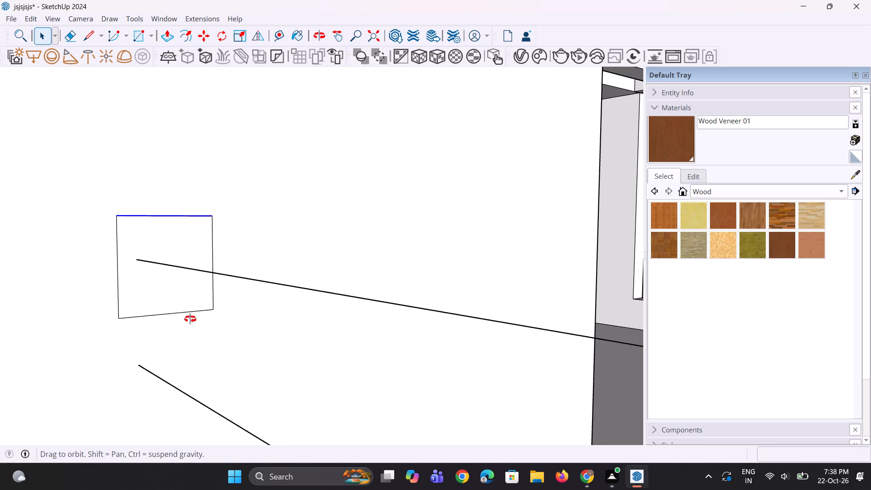
middle_drag(190, 319, 131, 308)
key(space)
click(163, 293)
key(m)
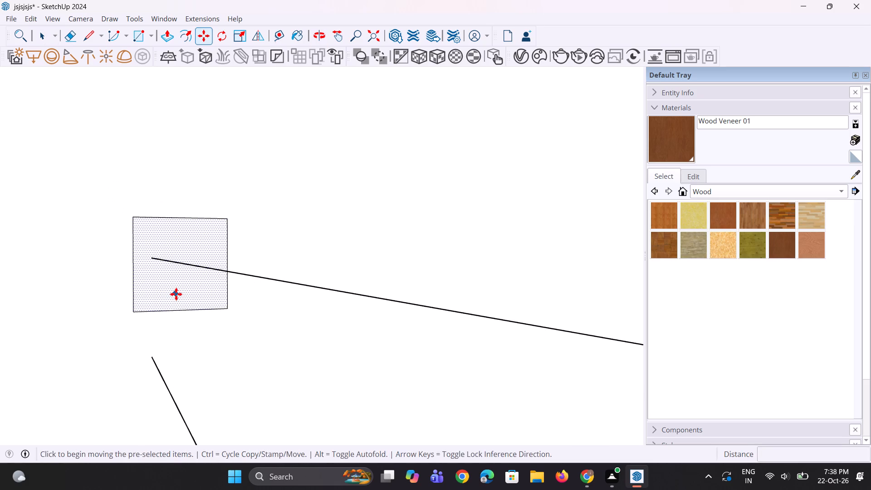
click(176, 294)
click(157, 291)
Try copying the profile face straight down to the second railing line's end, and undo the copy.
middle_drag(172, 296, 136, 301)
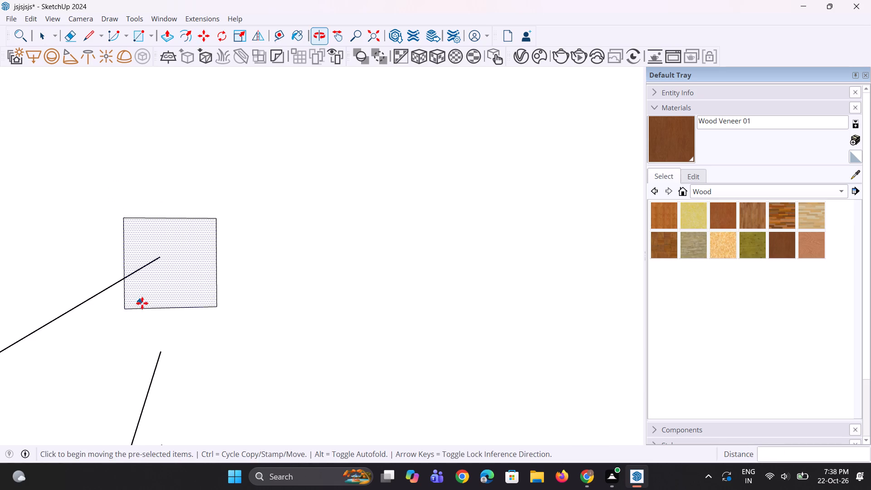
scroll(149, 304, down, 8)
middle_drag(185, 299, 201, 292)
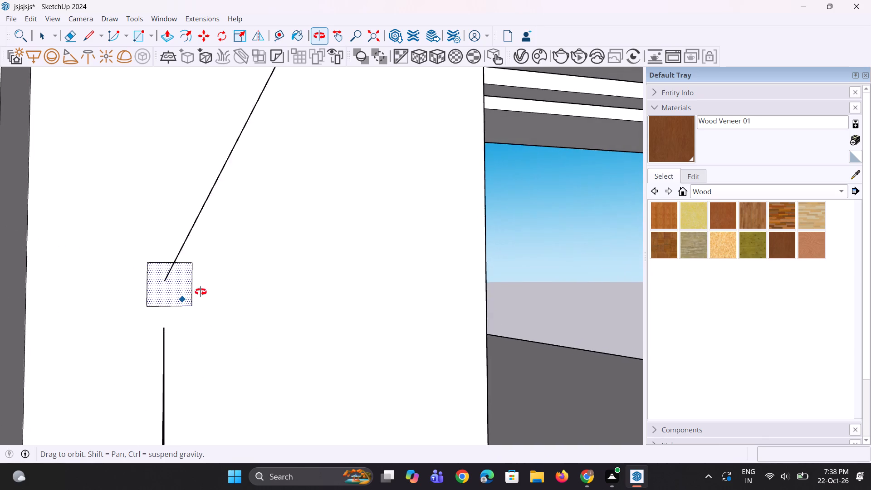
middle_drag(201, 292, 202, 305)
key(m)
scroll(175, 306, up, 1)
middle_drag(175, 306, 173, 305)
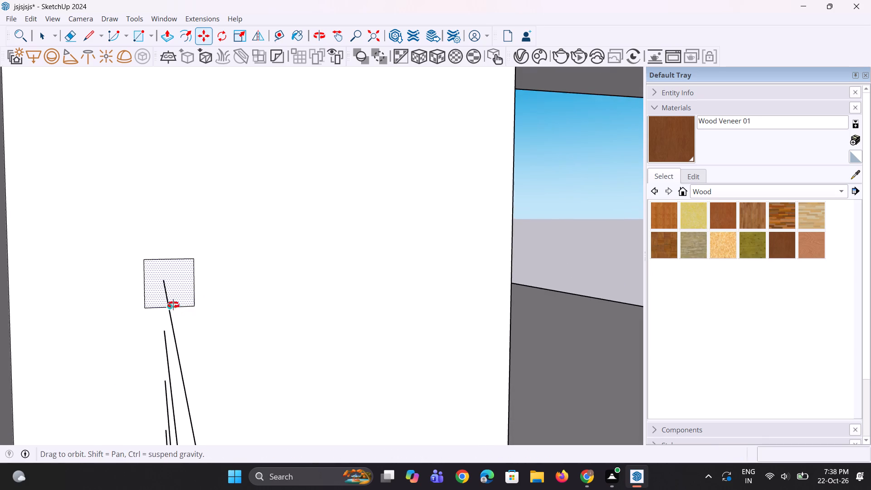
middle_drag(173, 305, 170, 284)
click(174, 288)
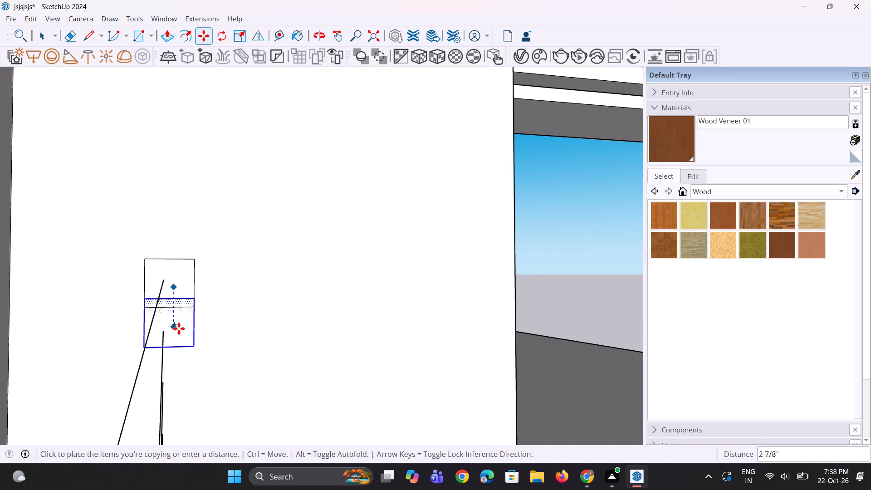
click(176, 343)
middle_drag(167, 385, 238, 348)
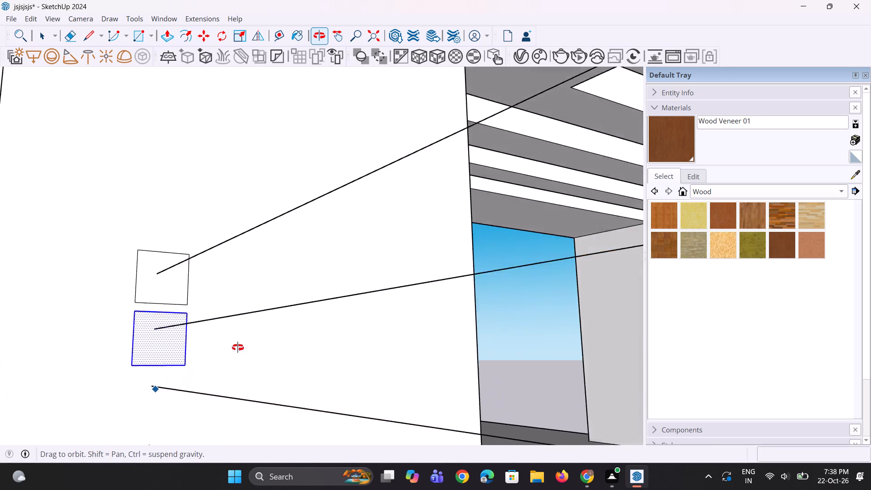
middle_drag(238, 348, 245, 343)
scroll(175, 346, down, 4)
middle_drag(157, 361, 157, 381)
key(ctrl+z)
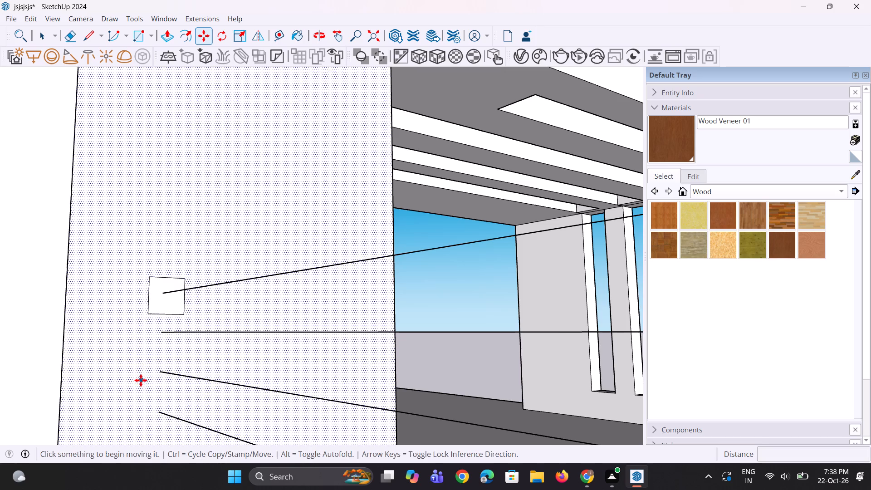
Raise the top profile's bottom edge slightly toward the topmost railing line's end.
scroll(135, 341, up, 1)
key(space)
key(space)
click(172, 310)
scroll(147, 317, up, 2)
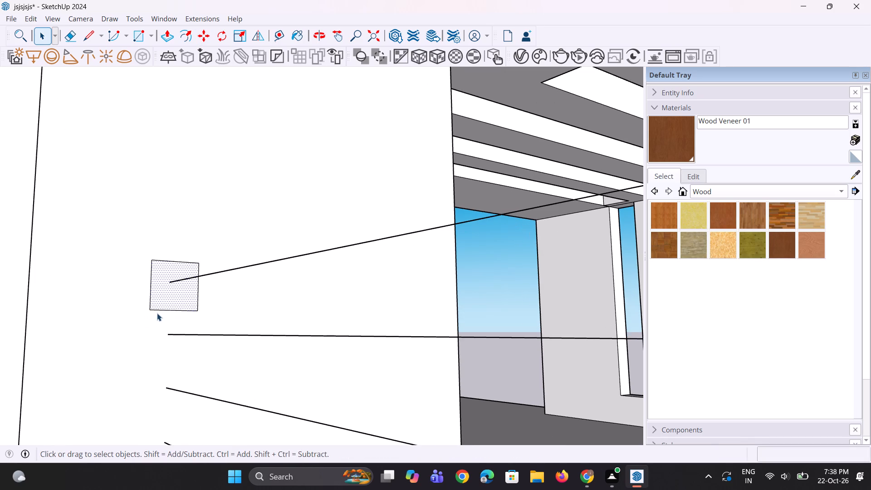
click(157, 313)
scroll(154, 312, up, 4)
click(151, 311)
scroll(148, 310, up, 3)
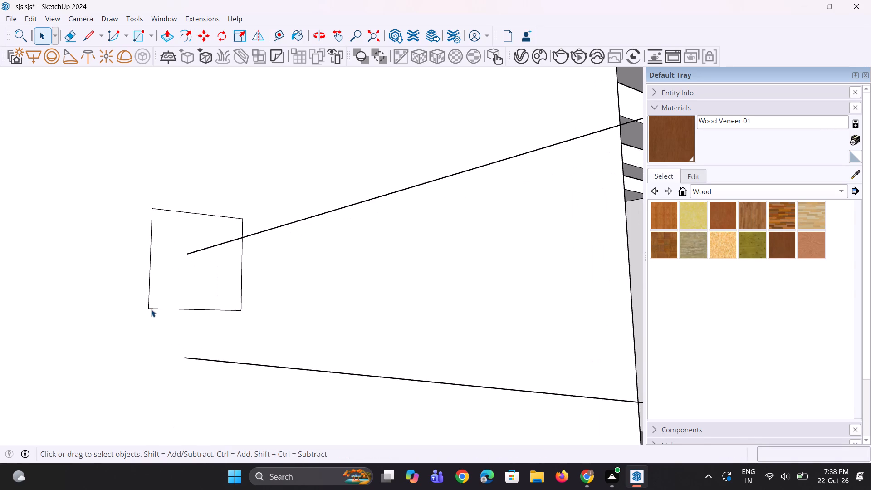
click(152, 309)
scroll(158, 279, up, 2)
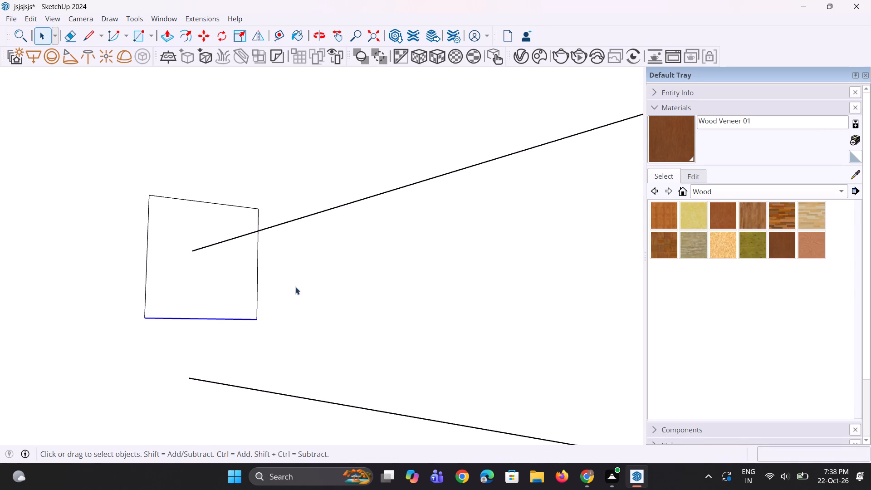
key(m)
scroll(270, 305, up, 2)
scroll(138, 330, up, 2)
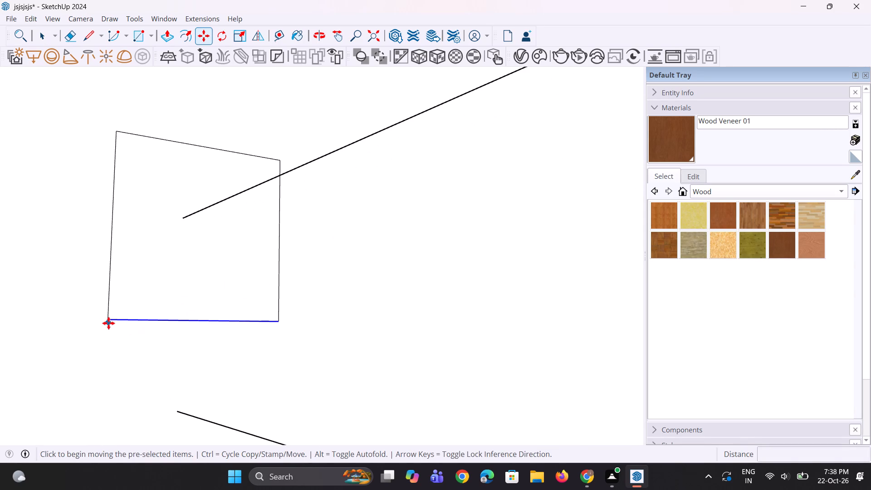
click(108, 323)
click(110, 301)
Copy the top profile face straight down onto the second railing line's end.
middle_drag(113, 303, 104, 338)
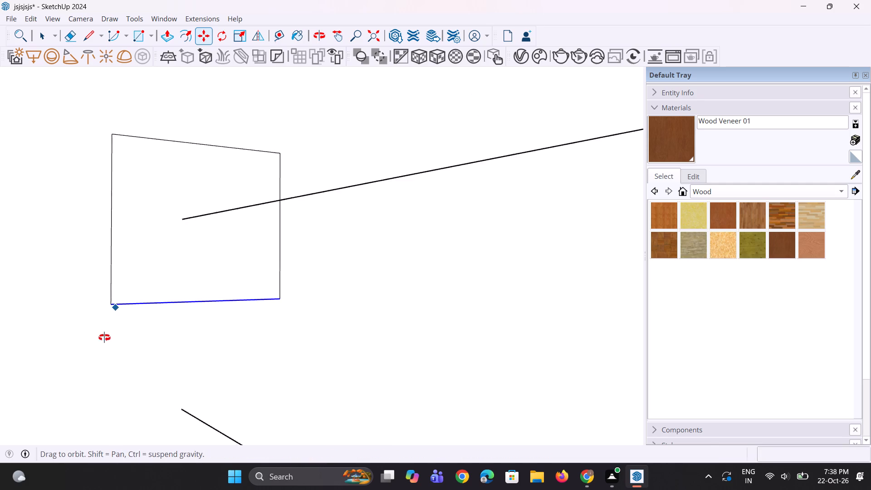
middle_drag(104, 338, 103, 338)
scroll(119, 328, down, 5)
middle_drag(157, 317, 110, 327)
key(space)
click(153, 271)
scroll(158, 307, down, 4)
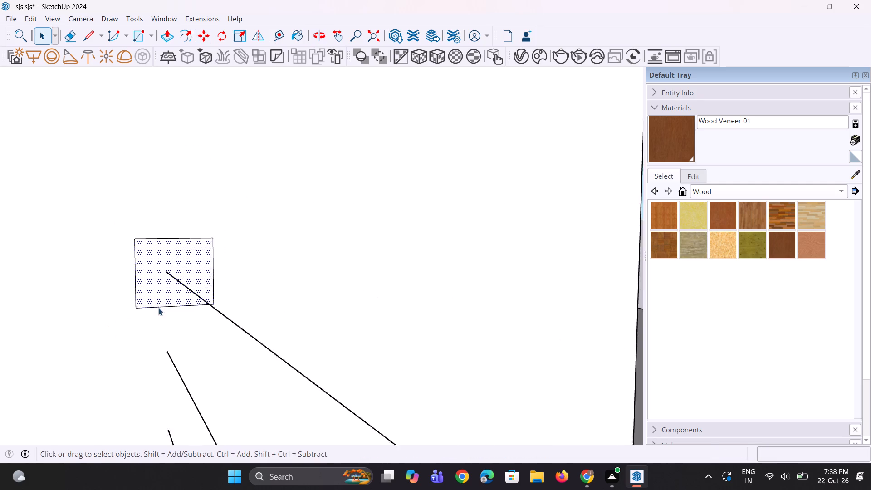
scroll(158, 308, down, 2)
scroll(156, 308, up, 1)
middle_drag(155, 308, 153, 289)
key(m)
click(153, 285)
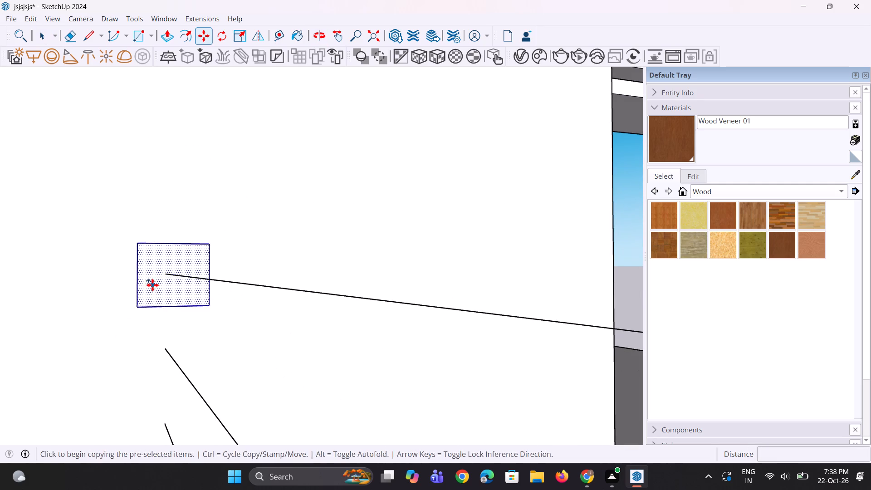
click(150, 373)
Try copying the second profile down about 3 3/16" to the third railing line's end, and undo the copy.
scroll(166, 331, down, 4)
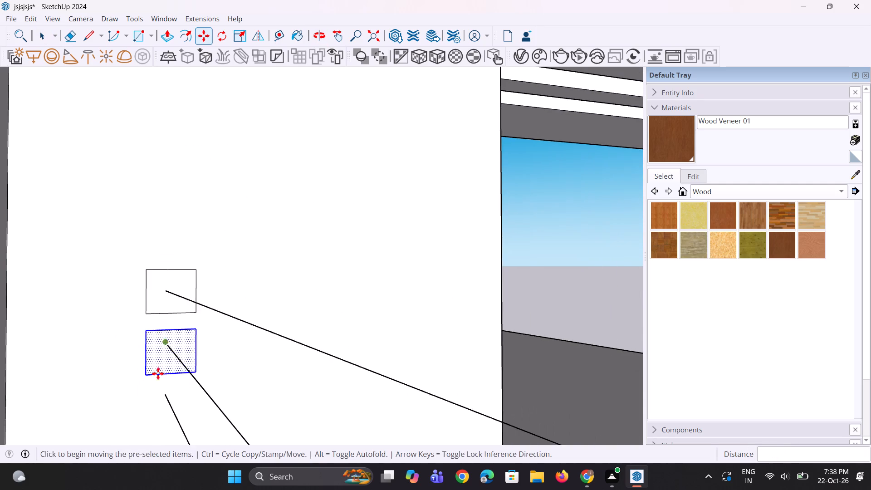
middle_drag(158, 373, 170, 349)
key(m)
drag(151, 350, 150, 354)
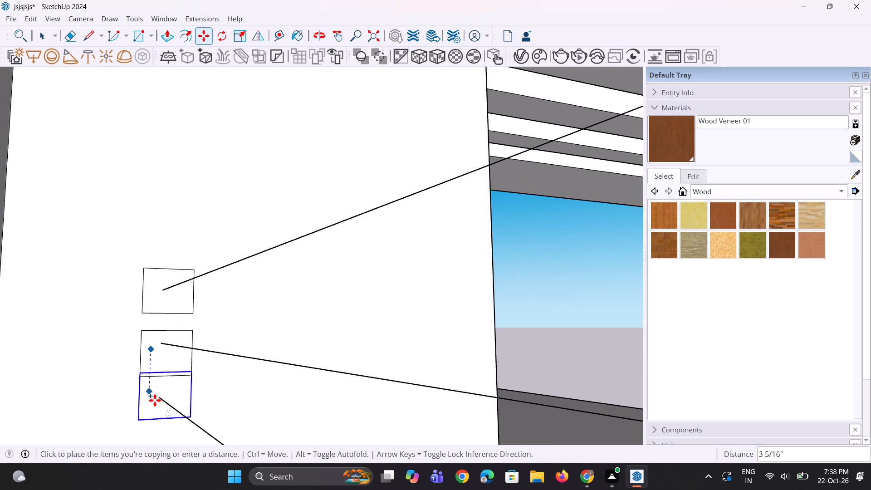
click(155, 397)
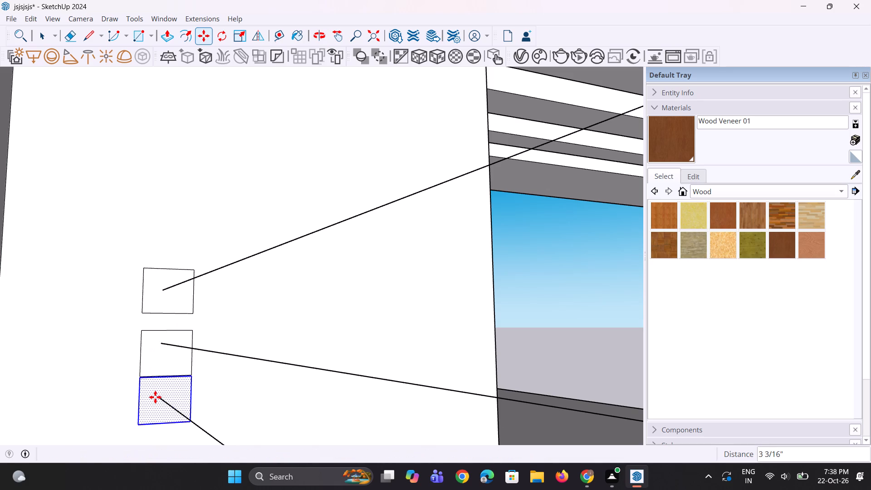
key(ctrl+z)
Shorten the second profile by raising its bottom edge about 9/16".
scroll(171, 353, down, 4)
middle_drag(163, 356, 154, 360)
key(space)
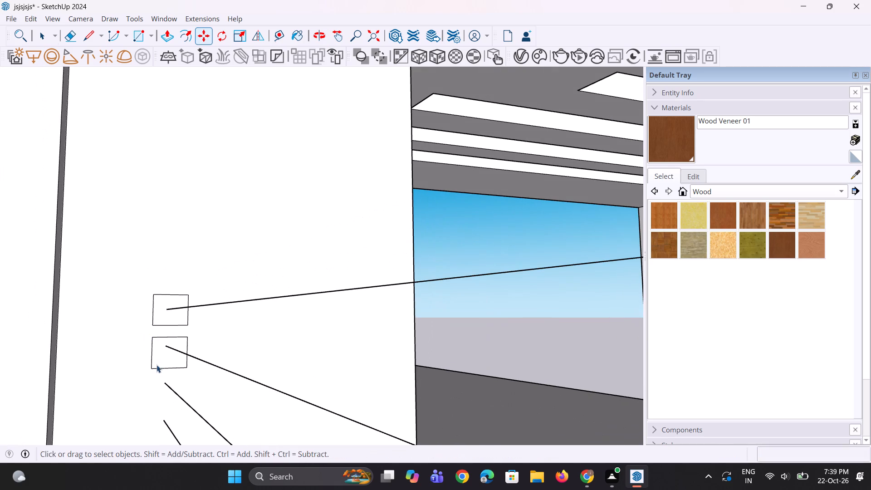
click(158, 368)
scroll(158, 370, up, 4)
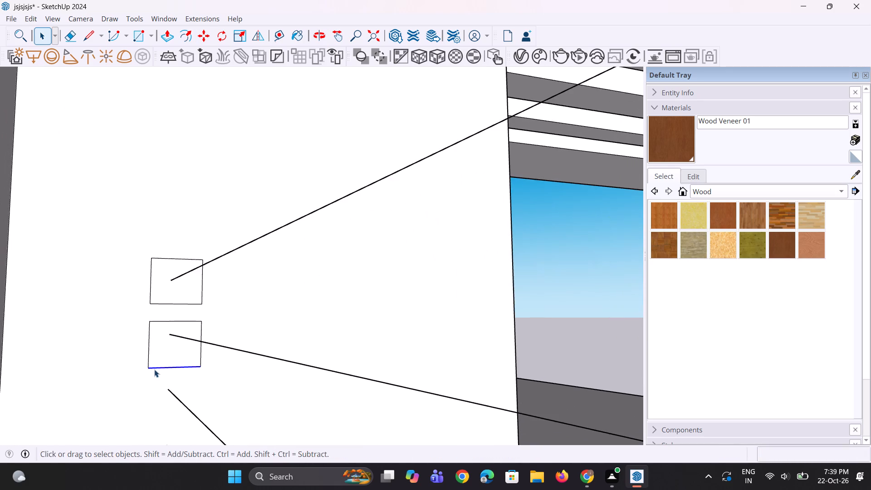
key(m)
scroll(154, 369, up, 3)
click(148, 368)
click(150, 356)
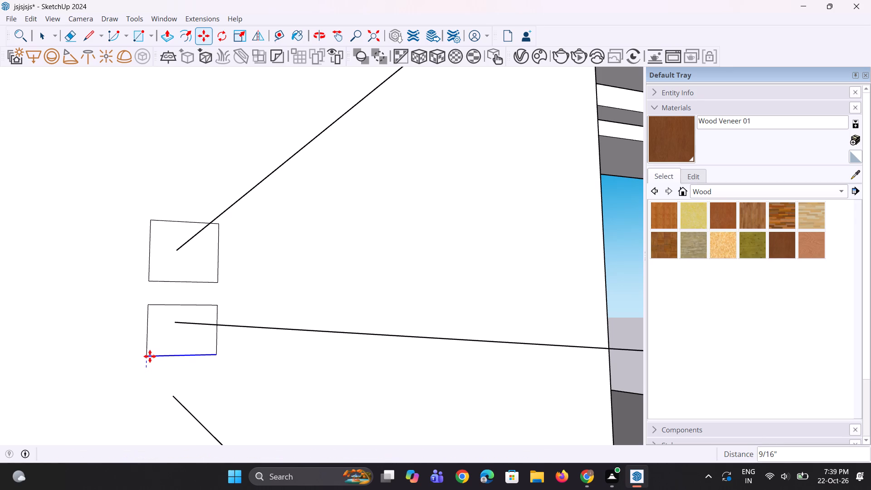
Copy the shortened second profile down about 3 5/8" onto the third railing line's end.
key(space)
click(166, 345)
scroll(175, 338, down, 3)
key(m)
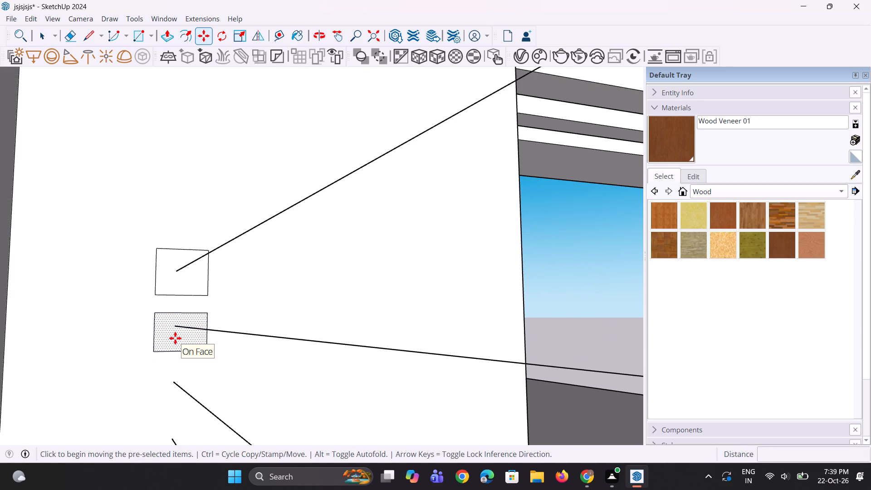
drag(174, 336, 173, 343)
click(172, 391)
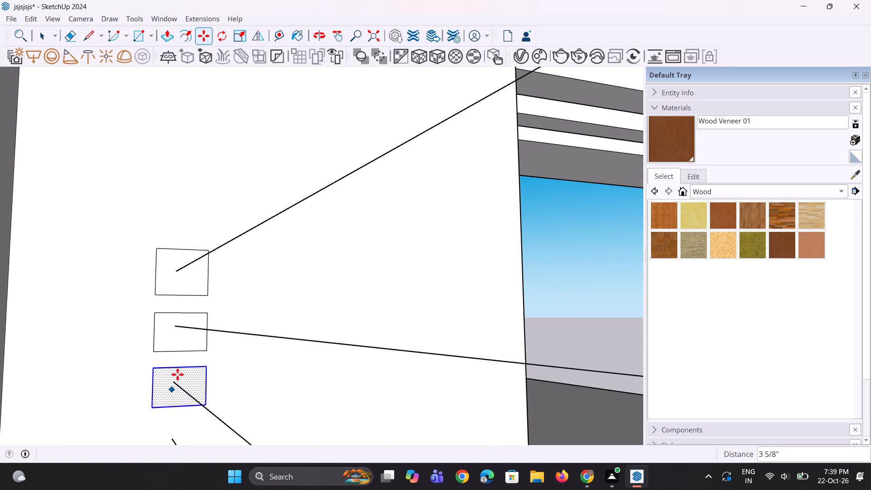
Copy the third profile straight down onto the fourth railing line's end.
scroll(186, 357, down, 9)
scroll(173, 403, up, 3)
key(m)
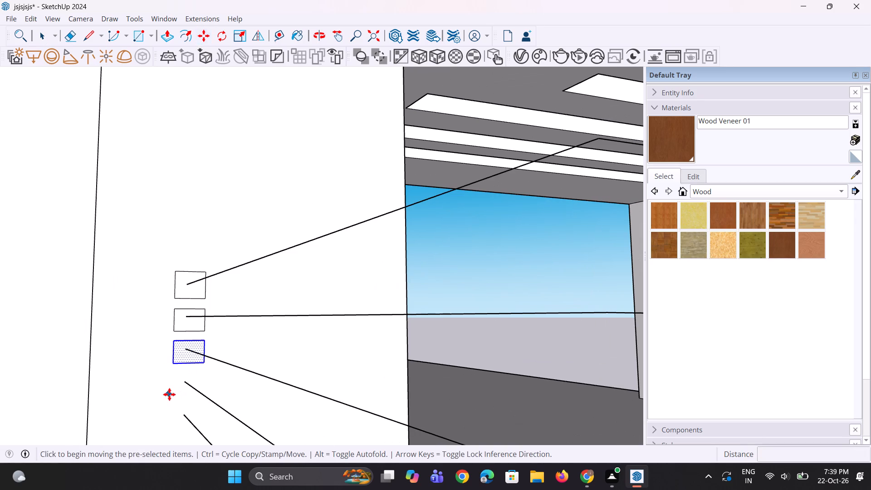
click(176, 358)
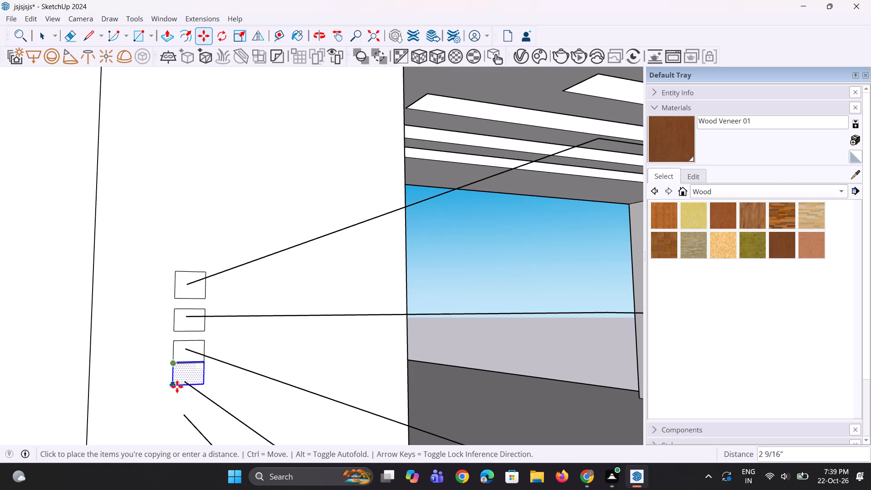
click(176, 395)
Copy the fourth profile down about 3 1/4" onto the fifth railing line's end.
scroll(205, 361, down, 7)
scroll(168, 423, up, 2)
key(m)
ctrl+scroll(168, 415, up, 2)
scroll(188, 381, up, 2)
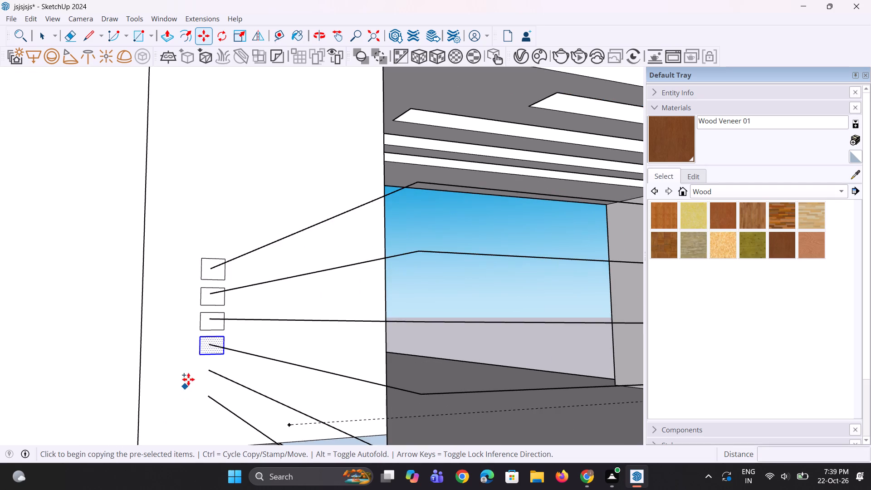
scroll(188, 379, up, 2)
click(213, 339)
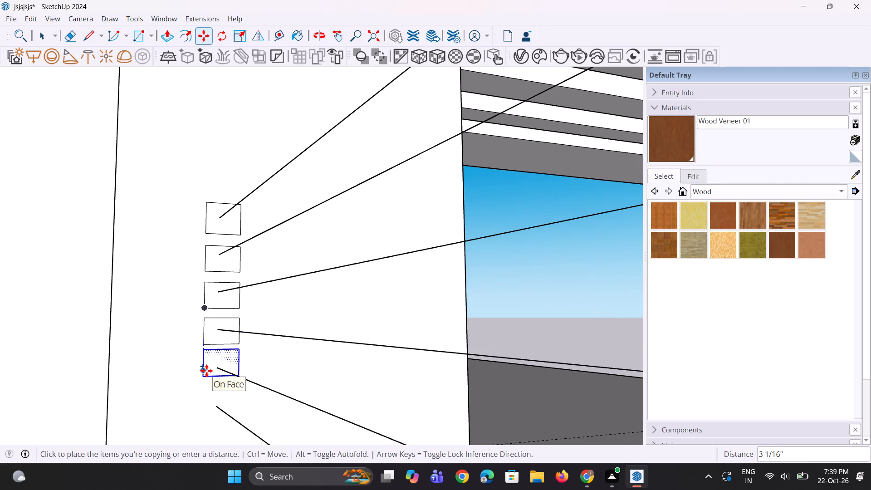
click(206, 373)
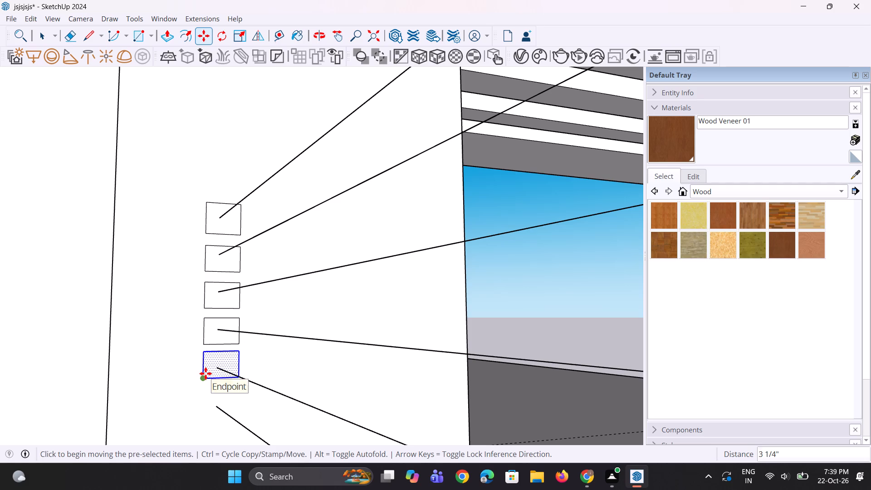
Copy the fifth profile down about 3 9/16" onto the lowest railing line's end.
key(m)
ctrl+scroll(206, 373, up, 2)
click(206, 374)
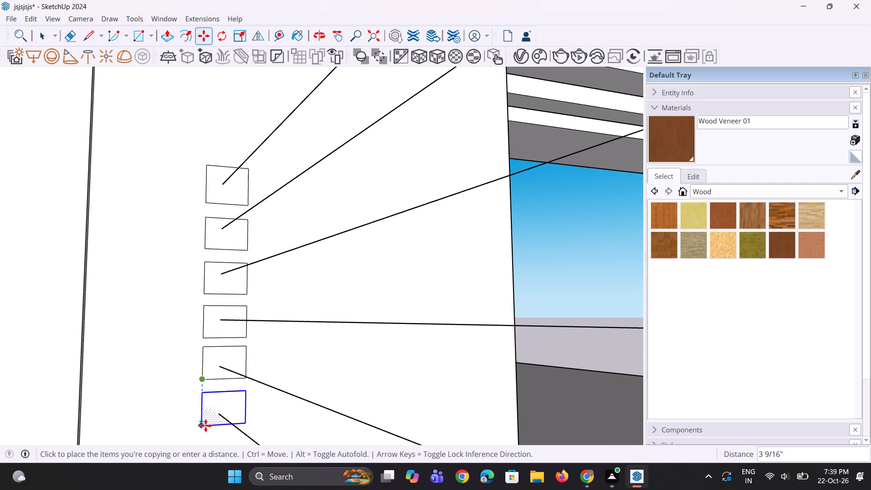
click(206, 427)
scroll(258, 375, down, 4)
middle_drag(250, 374, 230, 374)
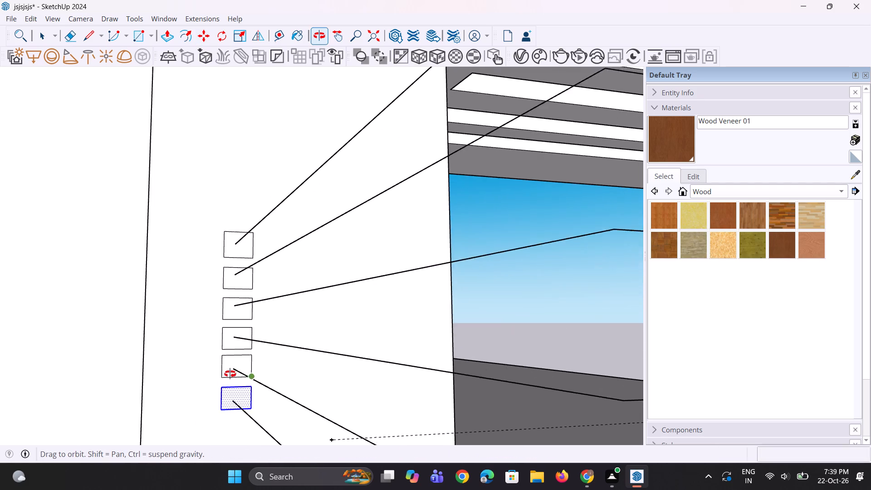
middle_drag(230, 374, 229, 390)
key(space)
key(space)
key(space)
scroll(230, 367, down, 5)
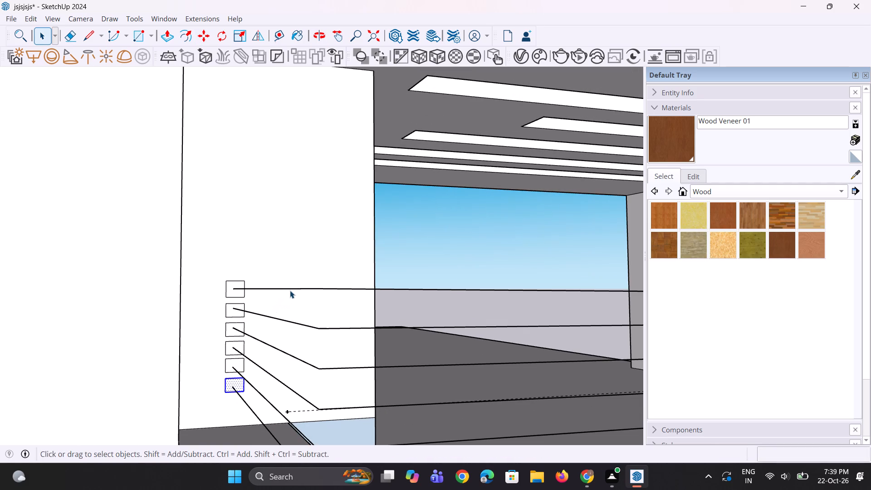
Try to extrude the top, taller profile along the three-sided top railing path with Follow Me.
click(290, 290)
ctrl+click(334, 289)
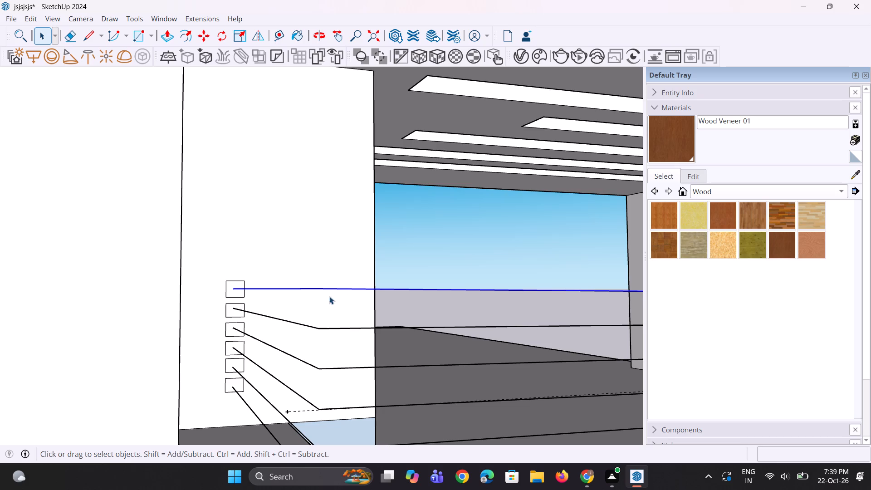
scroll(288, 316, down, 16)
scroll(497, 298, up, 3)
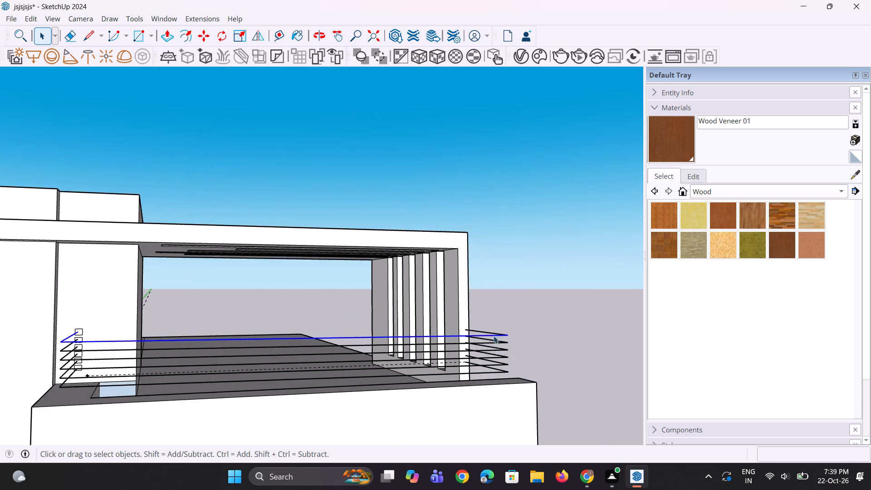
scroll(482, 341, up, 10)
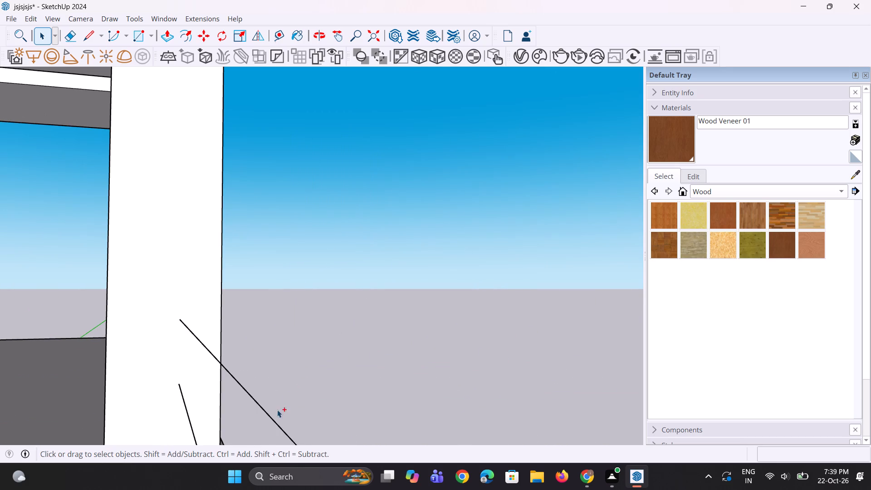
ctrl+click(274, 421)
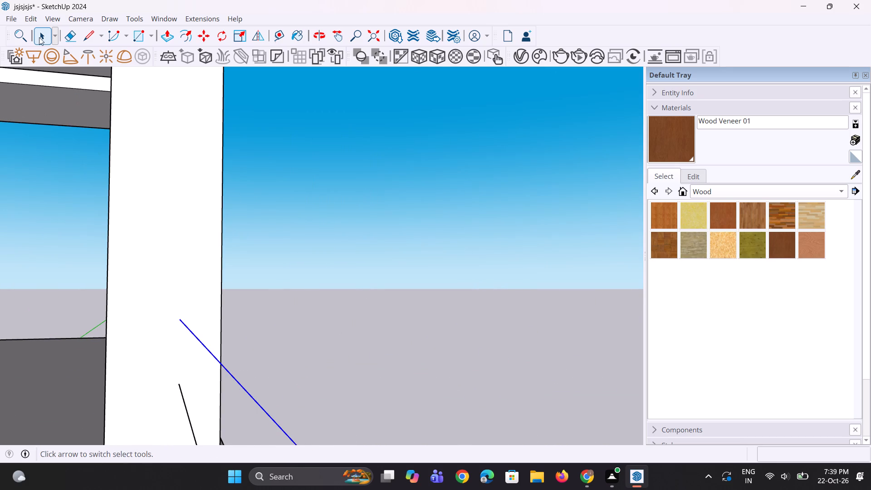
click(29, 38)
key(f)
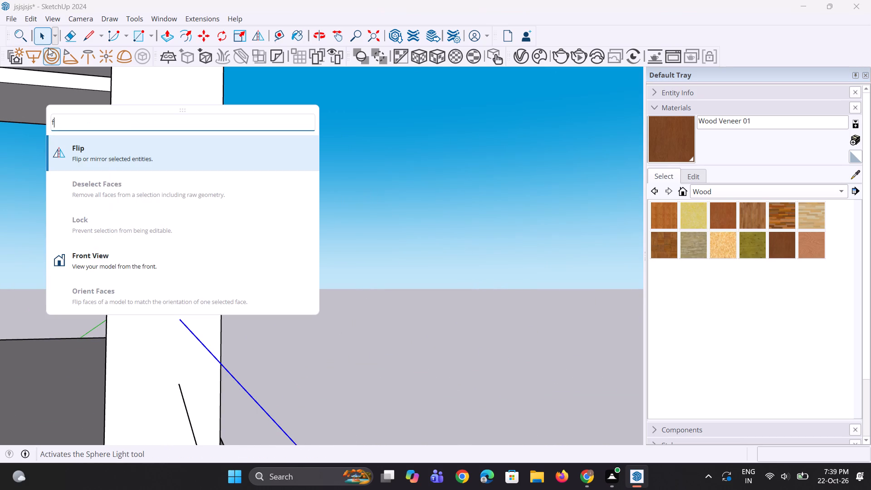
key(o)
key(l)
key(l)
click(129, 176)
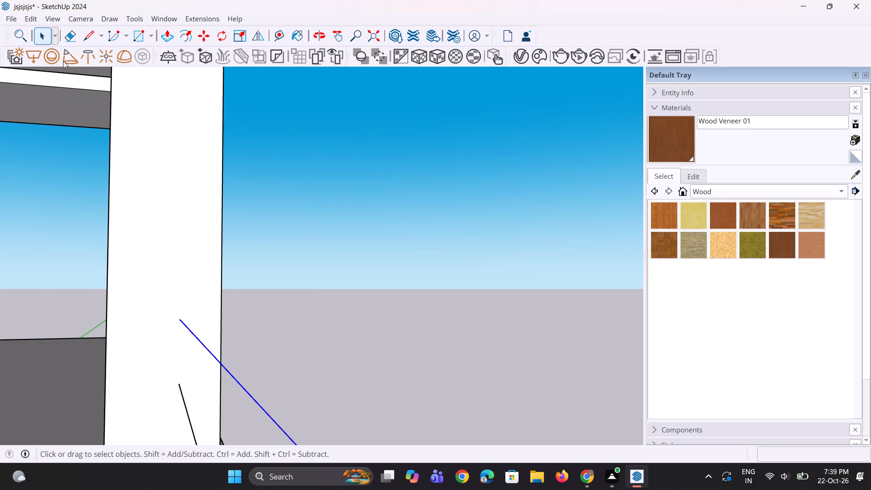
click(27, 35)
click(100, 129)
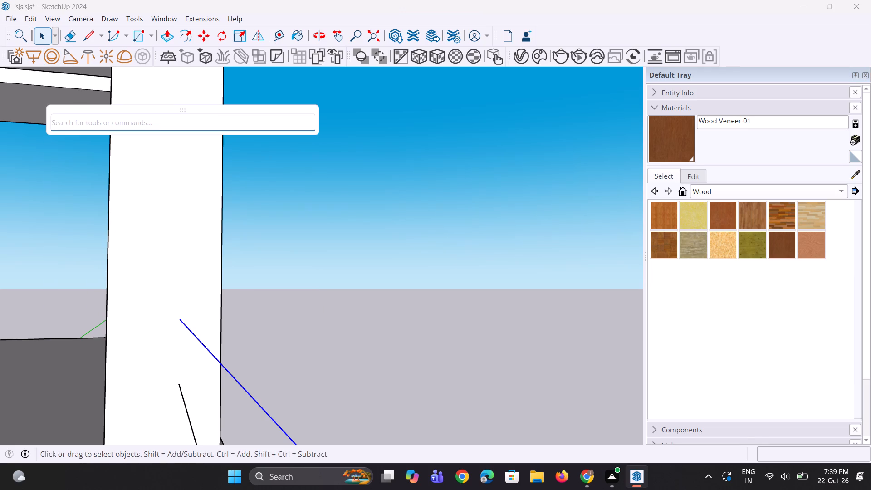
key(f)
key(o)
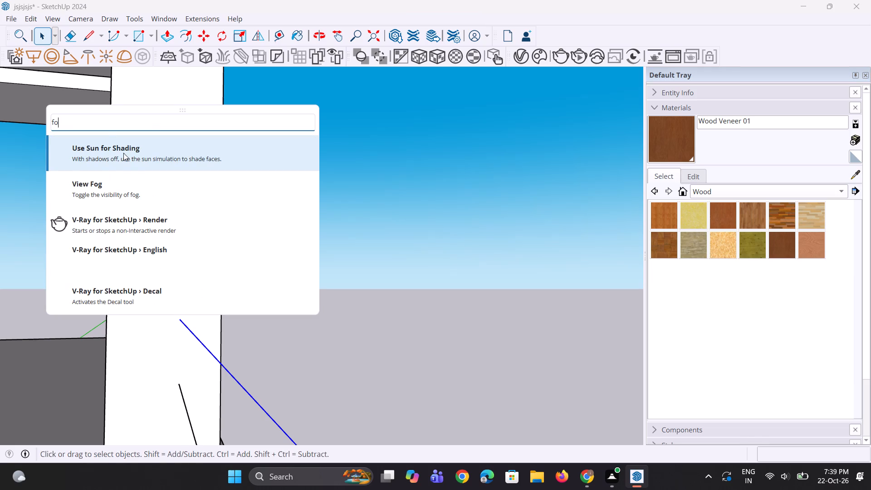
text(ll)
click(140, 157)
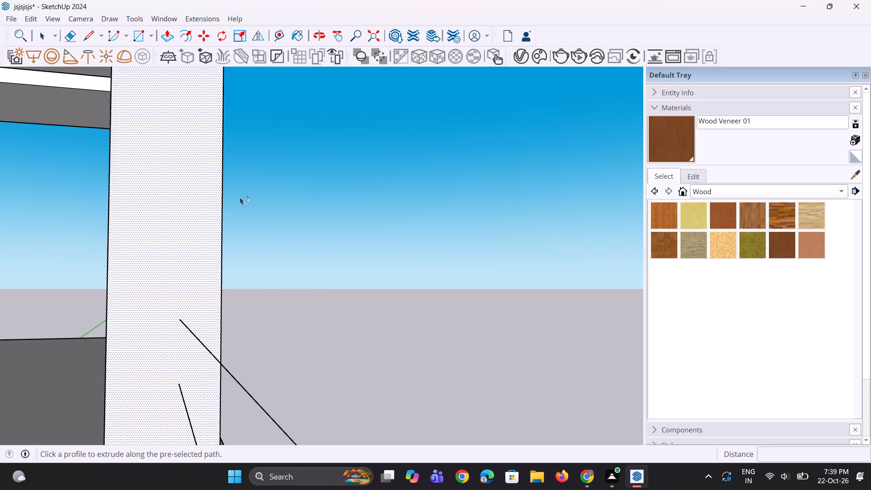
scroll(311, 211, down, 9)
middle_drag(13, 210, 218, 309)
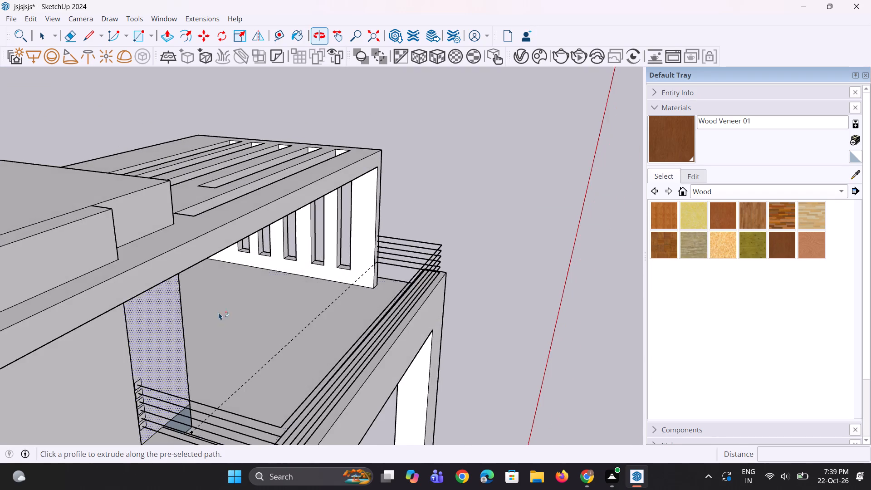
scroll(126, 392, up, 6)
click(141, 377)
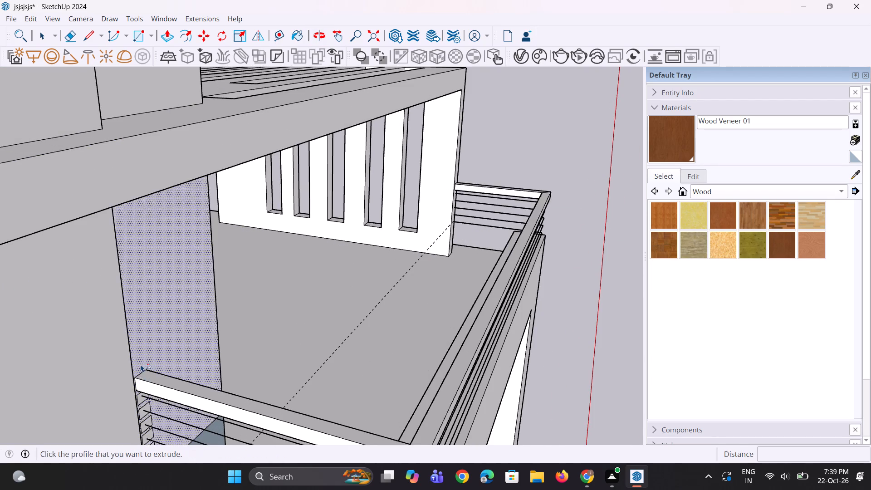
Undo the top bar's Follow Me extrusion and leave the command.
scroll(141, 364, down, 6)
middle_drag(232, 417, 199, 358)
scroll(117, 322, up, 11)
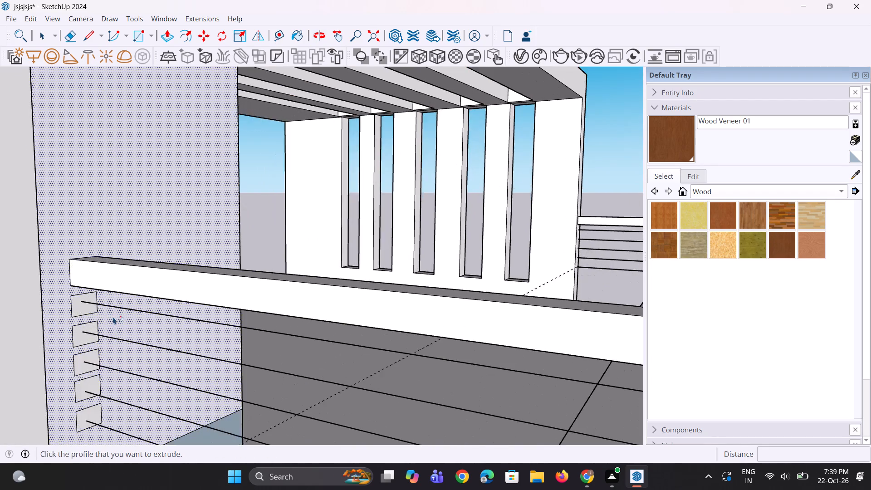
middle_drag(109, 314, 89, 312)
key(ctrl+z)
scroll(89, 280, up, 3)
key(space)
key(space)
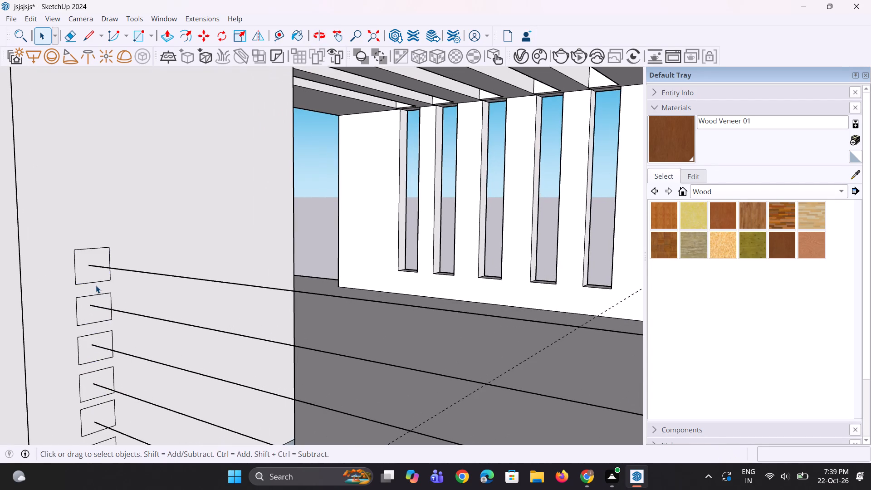
Erase all four edges of the top profile on the tower wall, keeping the railing path line.
click(92, 284)
scroll(71, 283, up, 5)
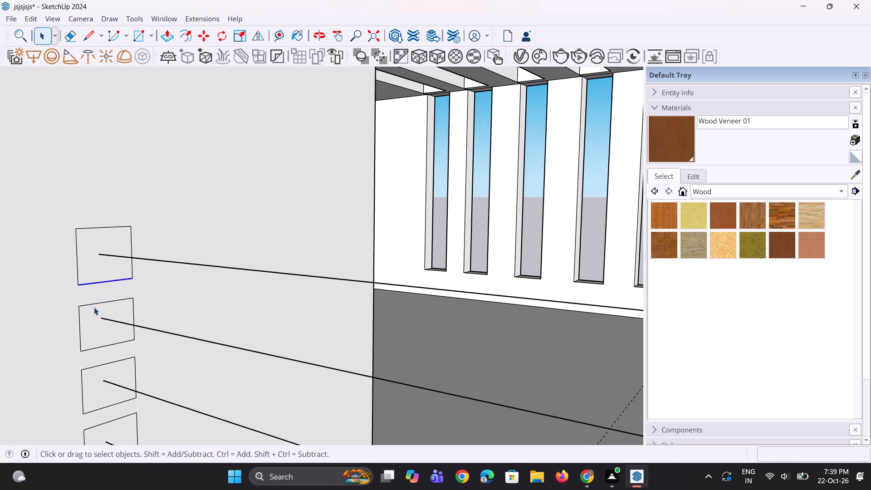
key(e)
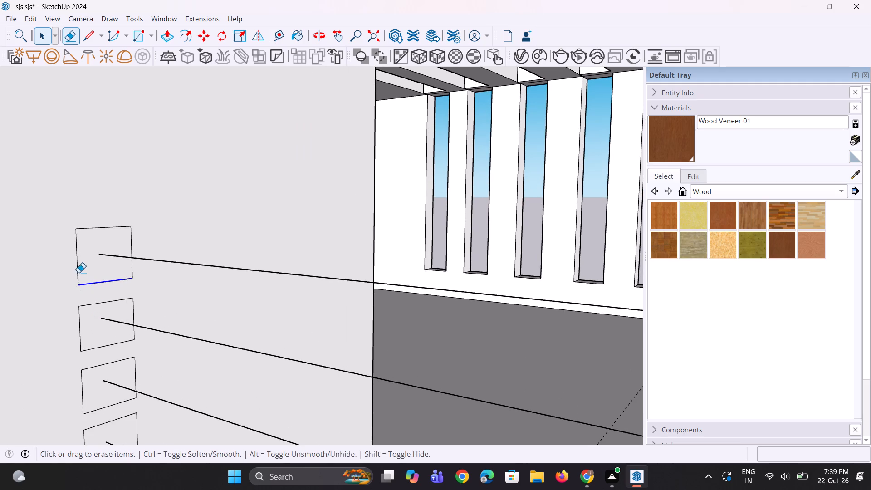
click(78, 232)
click(78, 234)
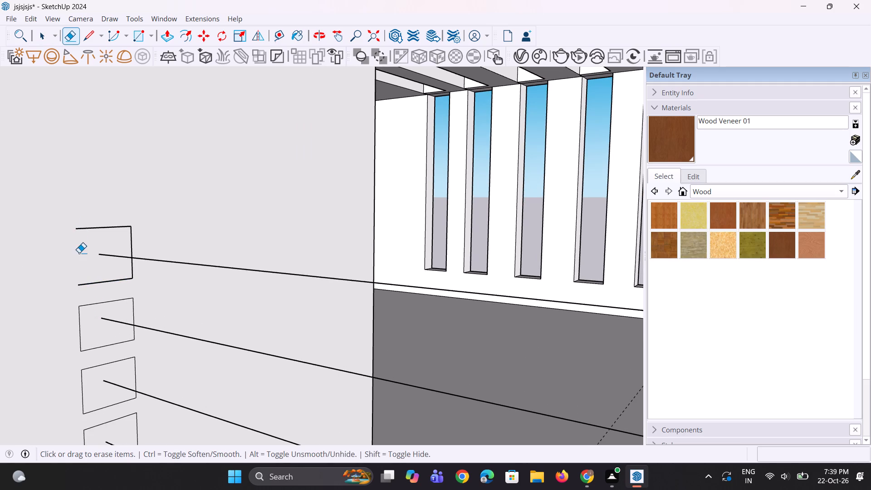
click(132, 276)
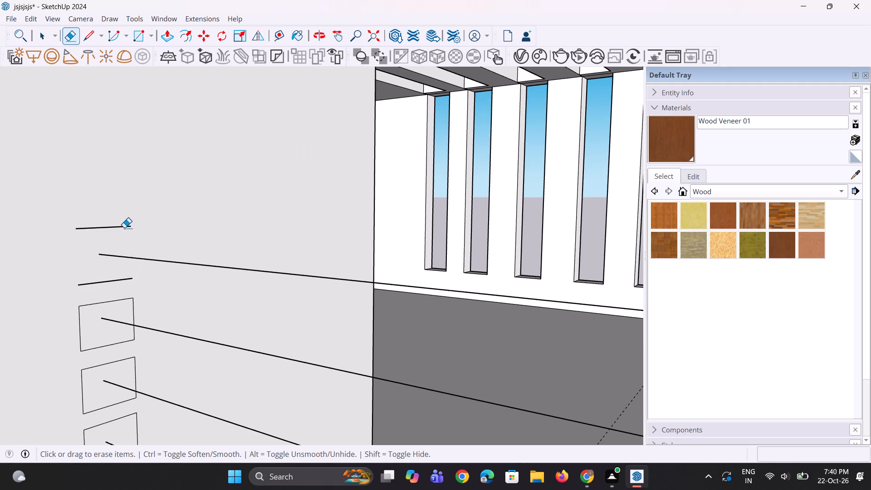
click(125, 225)
click(119, 280)
key(space)
key(space)
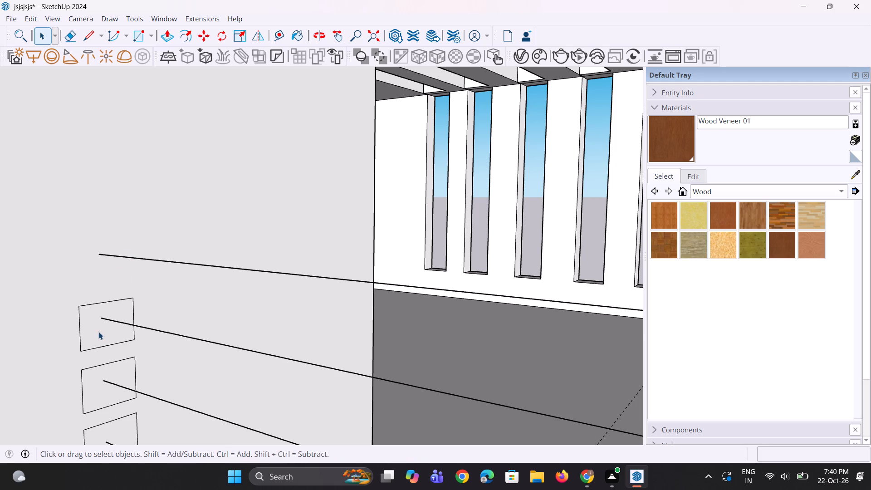
Copy the shorter second profile up onto the top railing line's end at the tower wall.
click(98, 332)
key(m)
click(86, 331)
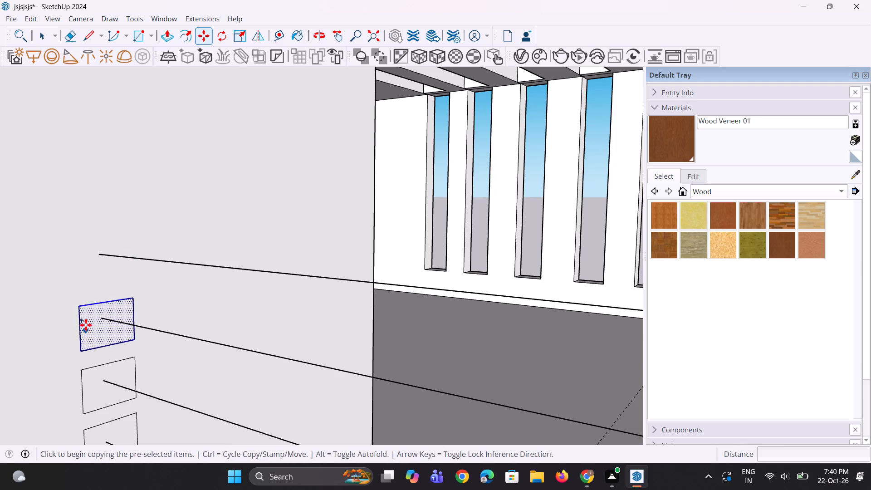
click(82, 255)
key(space)
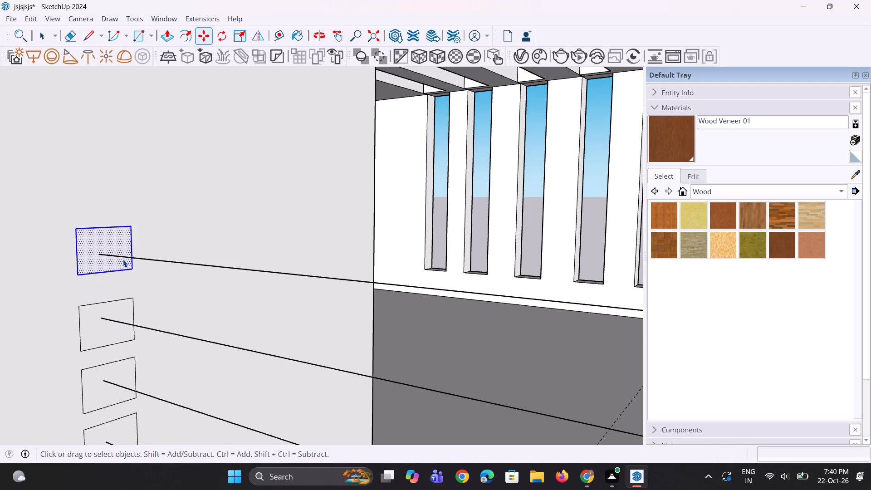
Extrude the new top profile along all three segments of the top railing path with Follow Me.
click(146, 260)
scroll(100, 301, down, 14)
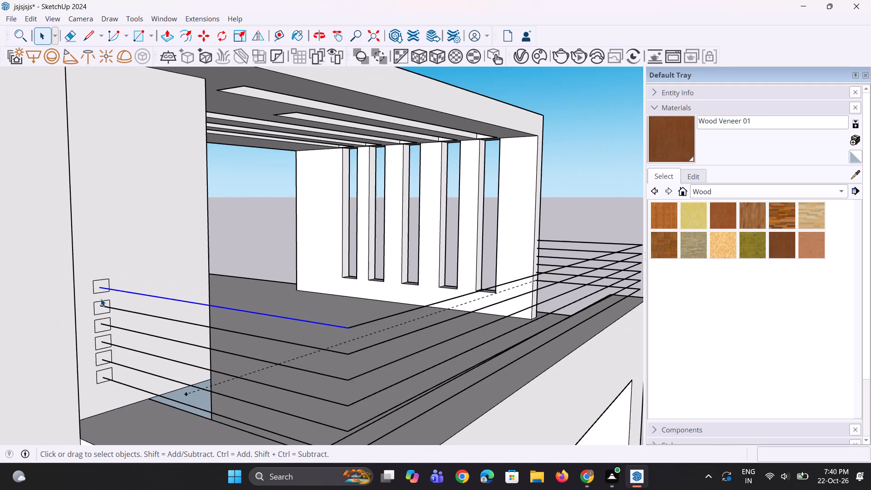
scroll(368, 289, up, 1)
ctrl+click(380, 338)
scroll(300, 360, down, 4)
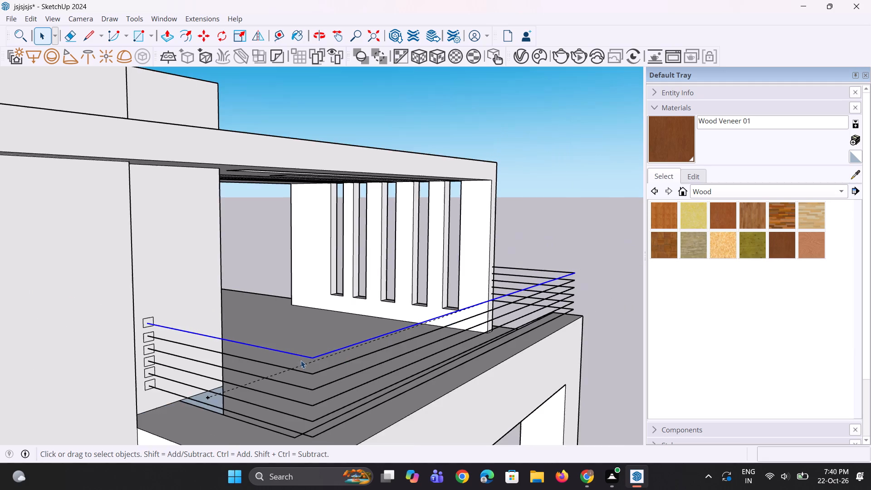
scroll(512, 243, up, 6)
ctrl+click(561, 289)
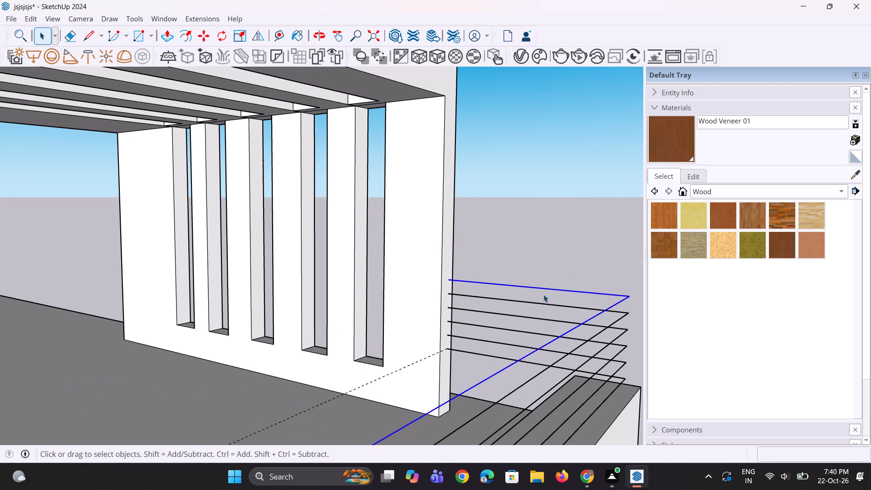
click(13, 27)
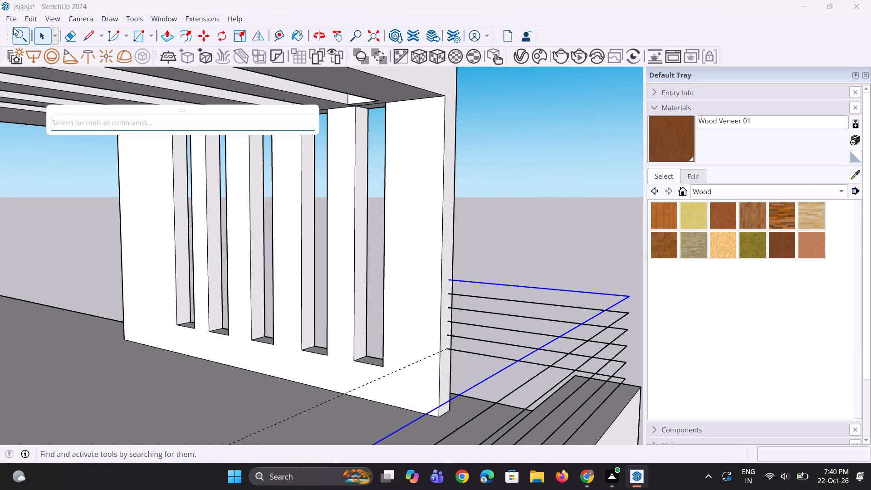
text(foll)
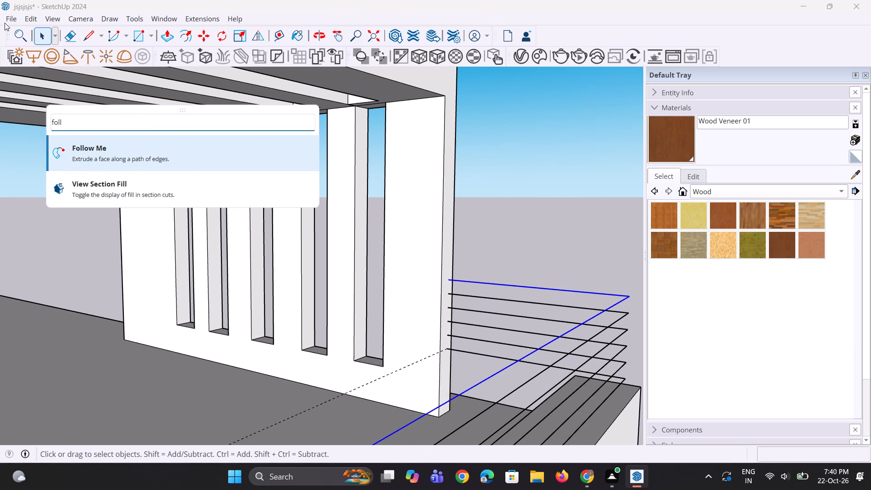
click(142, 146)
scroll(322, 234, down, 6)
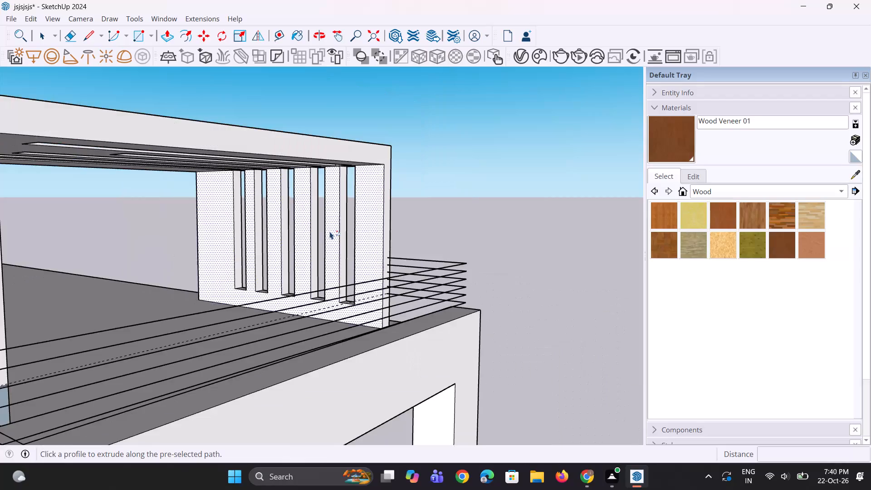
scroll(330, 231, down, 4)
scroll(158, 264, up, 7)
click(129, 268)
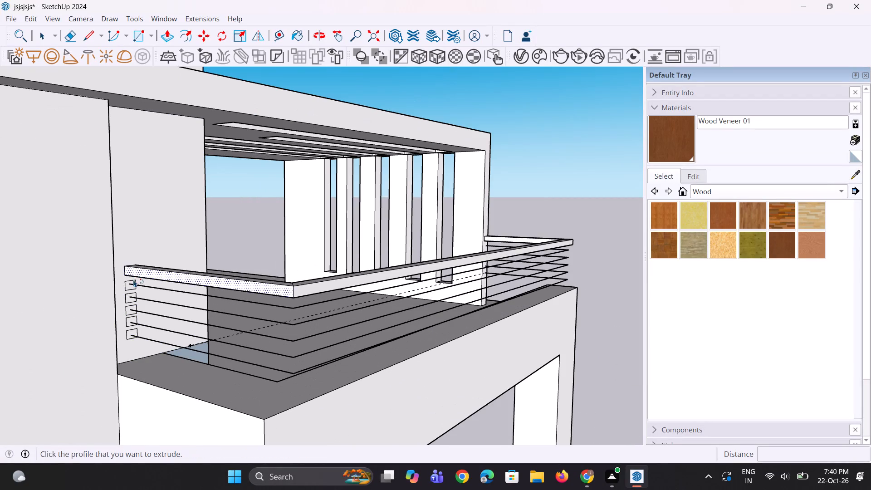
scroll(144, 292, down, 4)
middle_drag(142, 294, 141, 285)
scroll(142, 294, up, 4)
key(space)
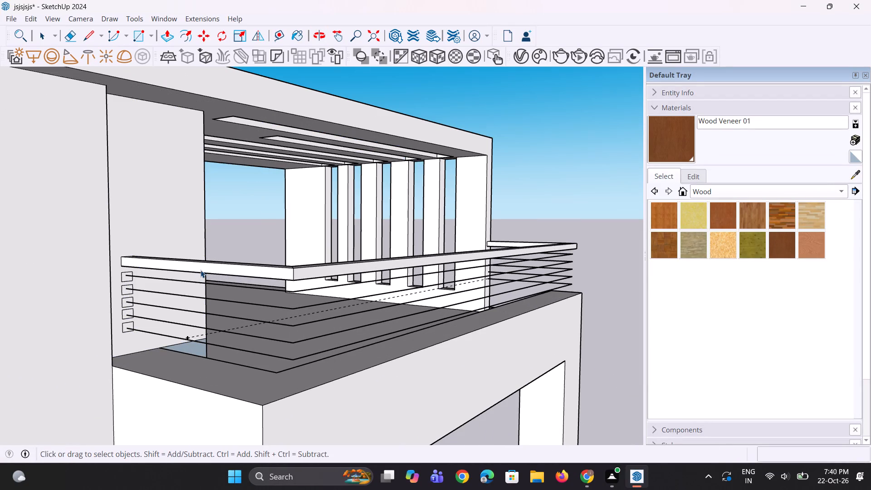
key(space)
Extrude the second profile along all three segments of the second railing path with Follow Me.
click(212, 283)
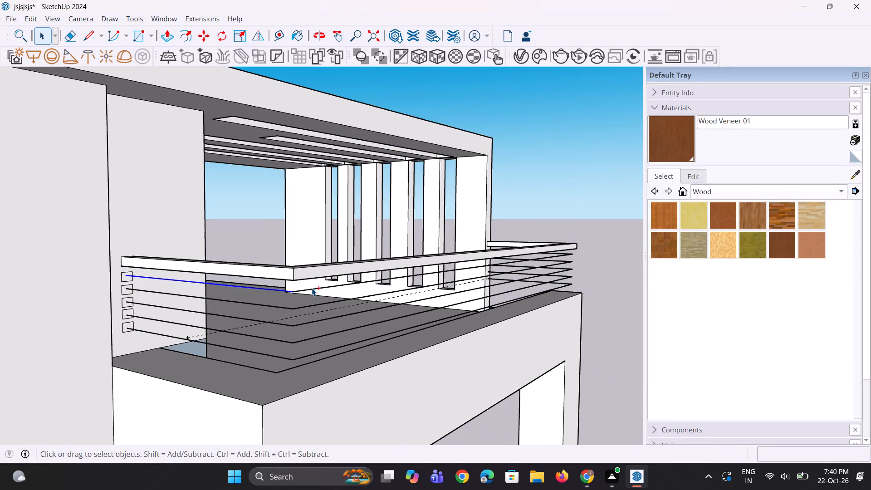
ctrl+click(313, 289)
scroll(222, 312, down, 4)
middle_drag(508, 230, 177, 274)
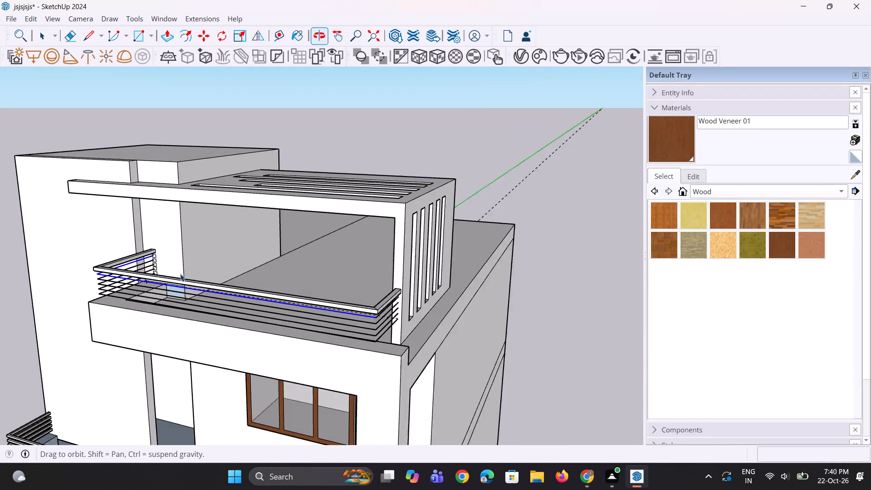
scroll(386, 280, up, 4)
scroll(375, 336, up, 3)
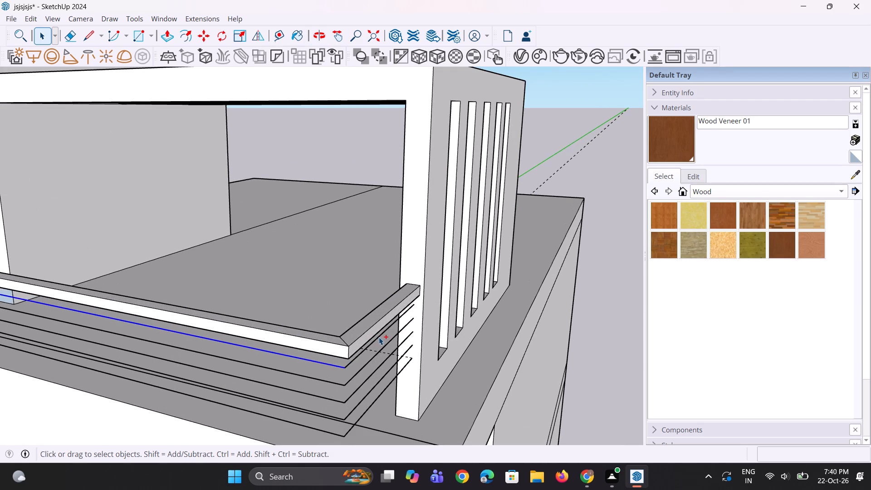
ctrl+click(379, 337)
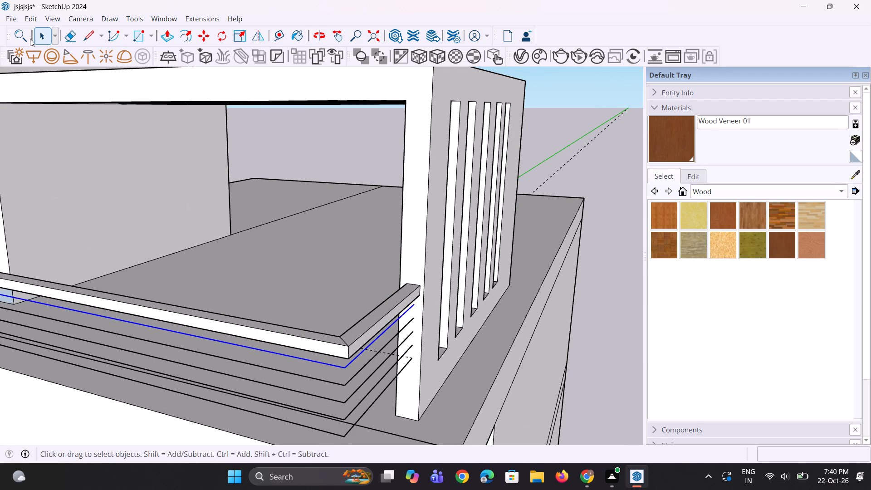
click(28, 37)
key(f)
key(o)
key(l)
key(l)
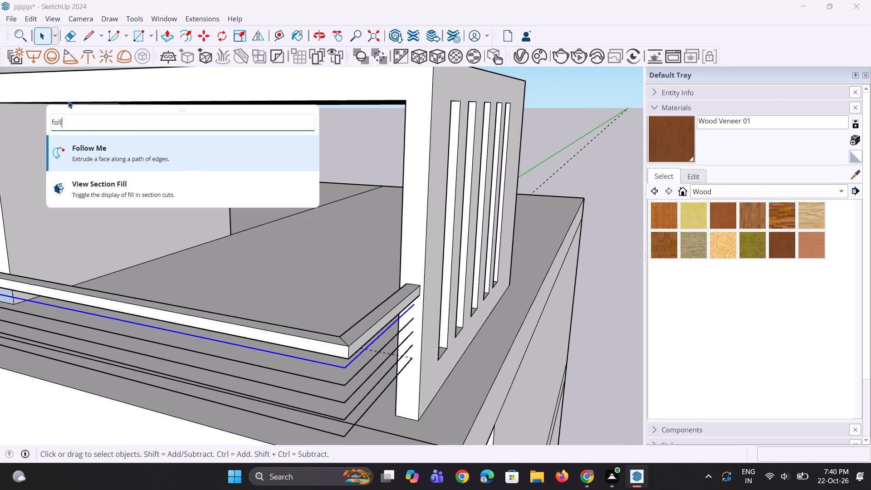
click(106, 162)
scroll(349, 177, down, 6)
middle_drag(133, 221, 358, 150)
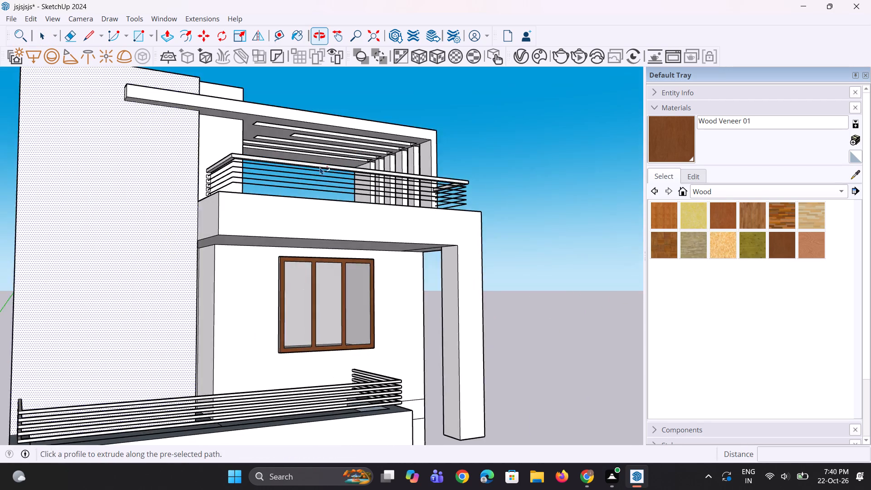
scroll(279, 171, up, 11)
click(159, 185)
middle_drag(229, 186, 214, 227)
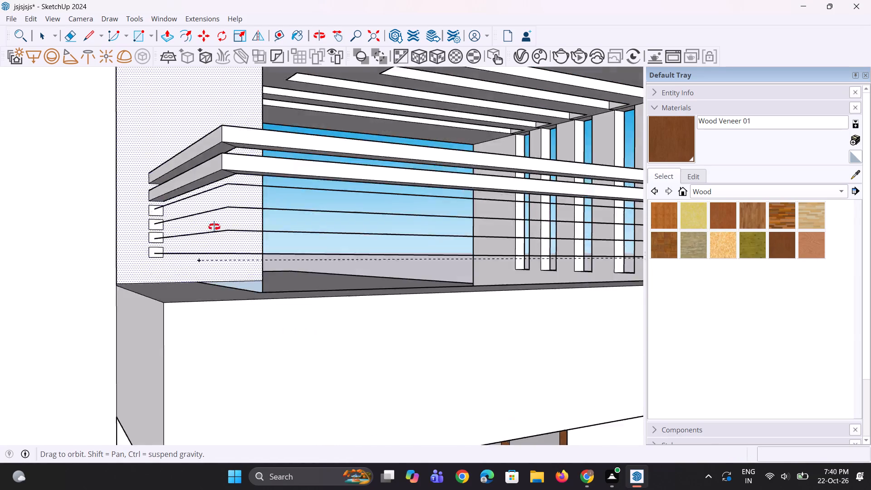
Undo the Follow Me extrusion of the second railing bar, restoring its profile and path lines.
middle_drag(214, 227, 210, 235)
scroll(208, 220, down, 4)
middle_drag(184, 245, 197, 220)
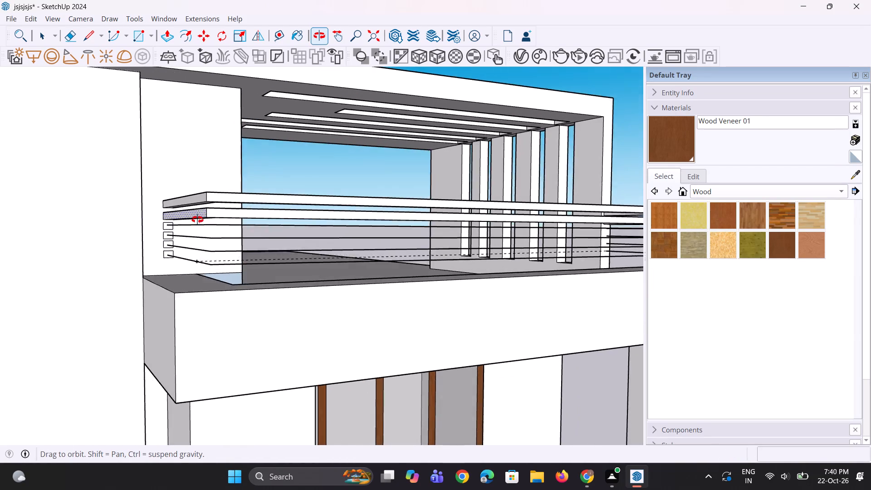
middle_drag(197, 220, 200, 217)
key(space)
key(space)
scroll(177, 223, up, 6)
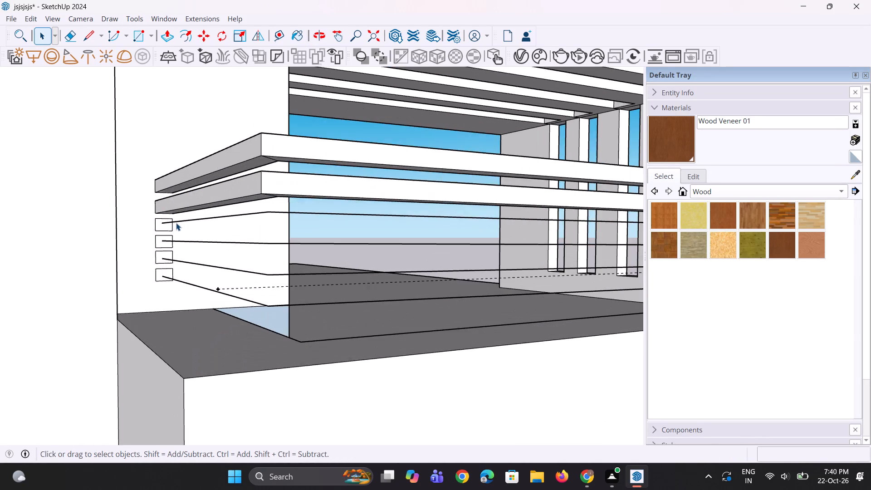
scroll(176, 223, up, 6)
middle_drag(172, 225, 172, 231)
scroll(178, 224, down, 5)
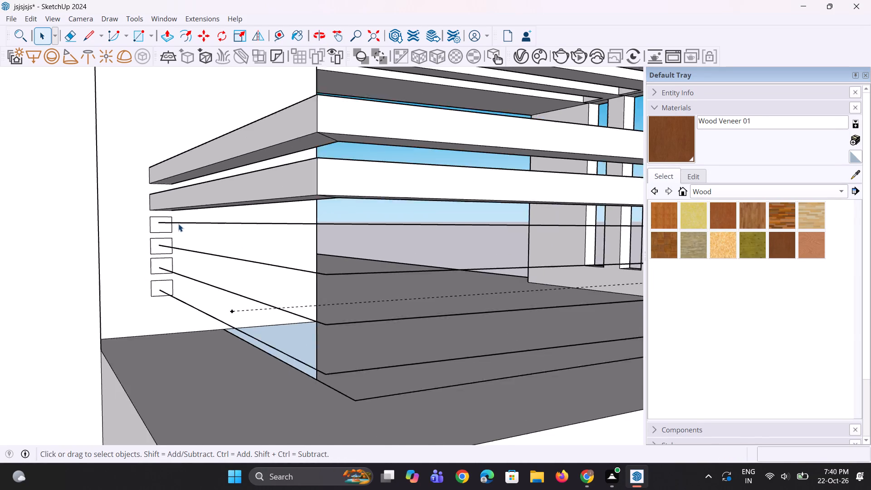
middle_drag(179, 224, 184, 219)
scroll(182, 222, up, 1)
key(ctrl+z)
Move the lowest profile together with all three segments of its railing path down about 1 inch.
middle_drag(187, 228, 183, 243)
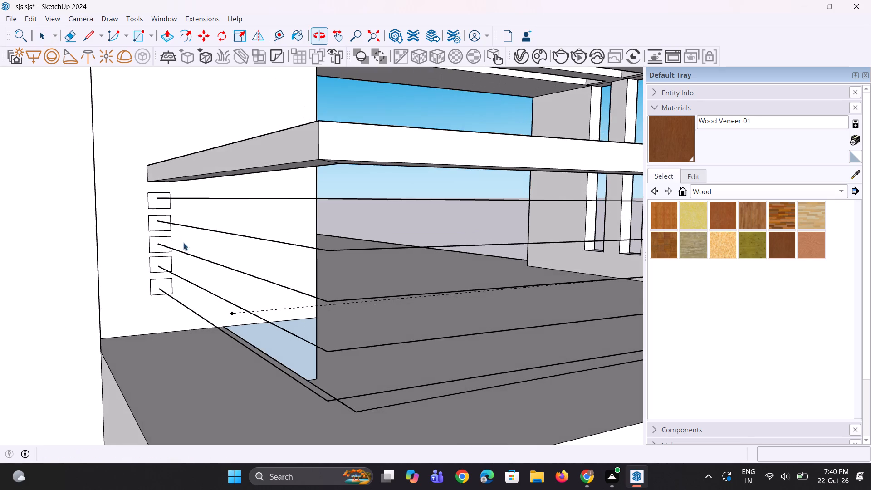
key(space)
key(space)
scroll(175, 293, up, 5)
click(166, 289)
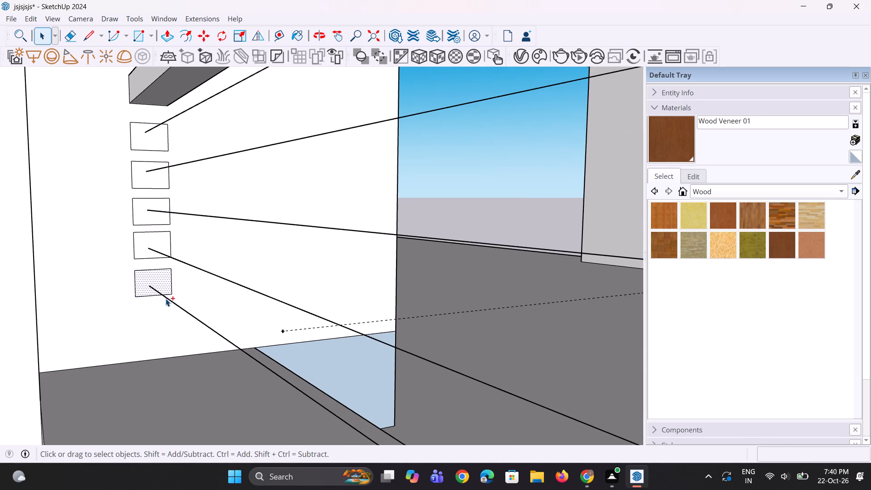
ctrl+click(166, 299)
scroll(171, 297, down, 9)
scroll(306, 376, up, 3)
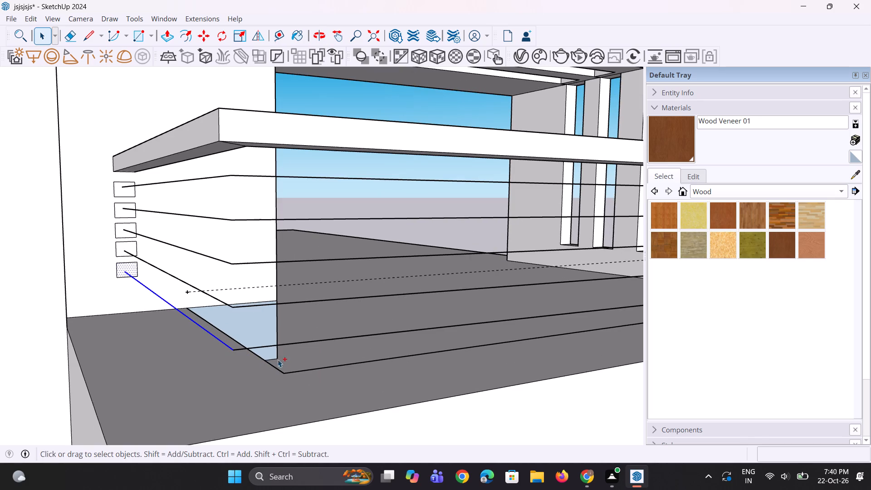
ctrl+click(279, 346)
scroll(206, 378, down, 10)
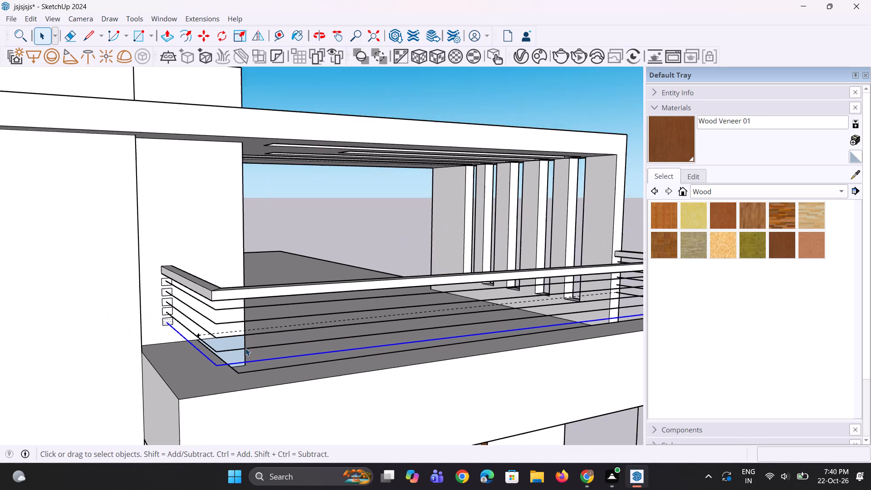
scroll(563, 280, up, 3)
scroll(294, 298, down, 5)
middle_drag(502, 320, 485, 284)
scroll(509, 295, up, 4)
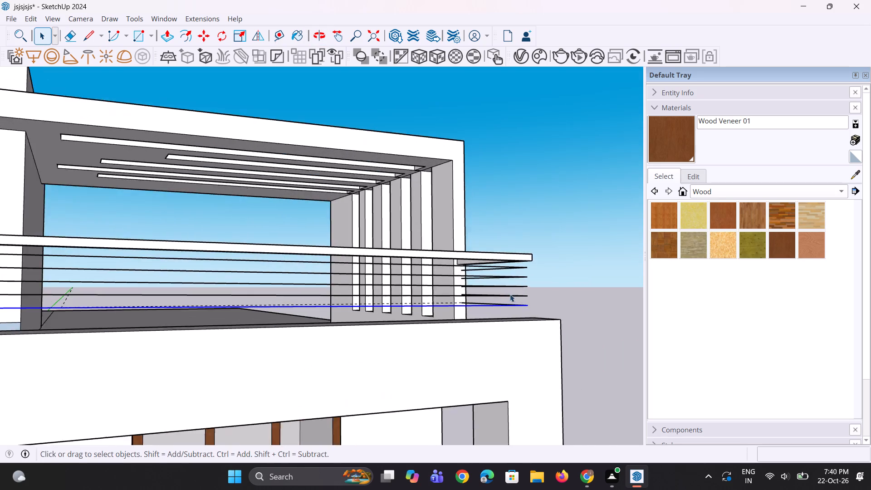
scroll(510, 294, up, 6)
ctrl+click(496, 319)
scroll(542, 303, down, 3)
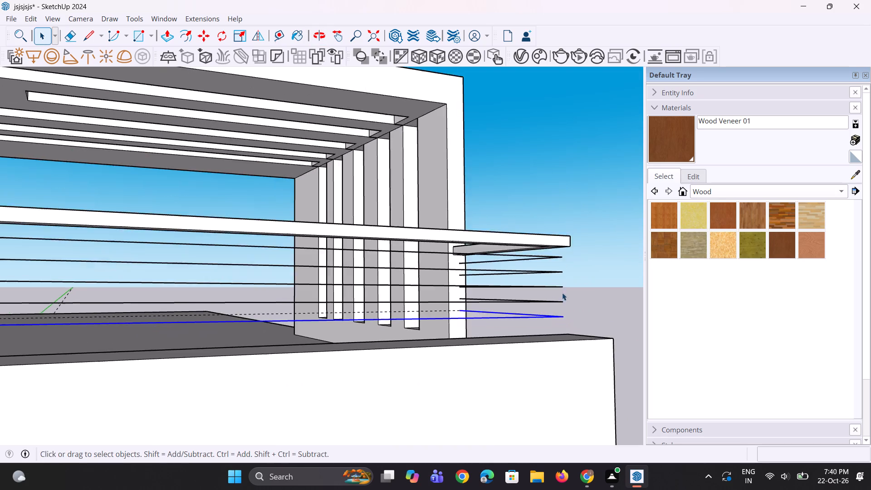
scroll(562, 293, down, 6)
scroll(164, 334, up, 10)
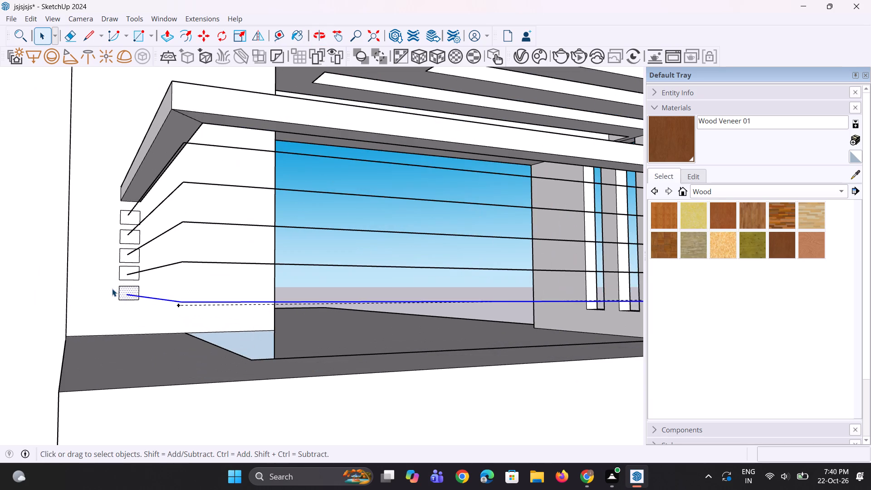
key(m)
scroll(108, 294, up, 5)
click(123, 293)
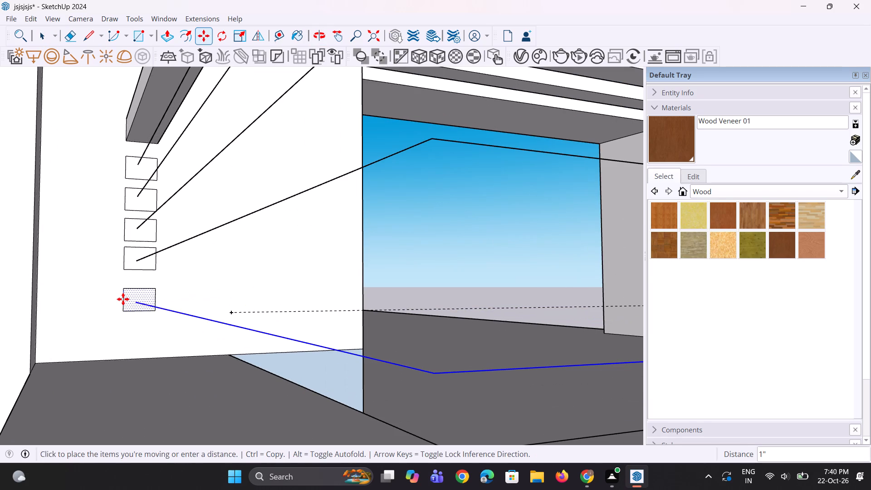
click(123, 299)
key(space)
key(space)
Move the second-lowest profile together with all three segments of its railing path down towards the lowest one.
click(138, 257)
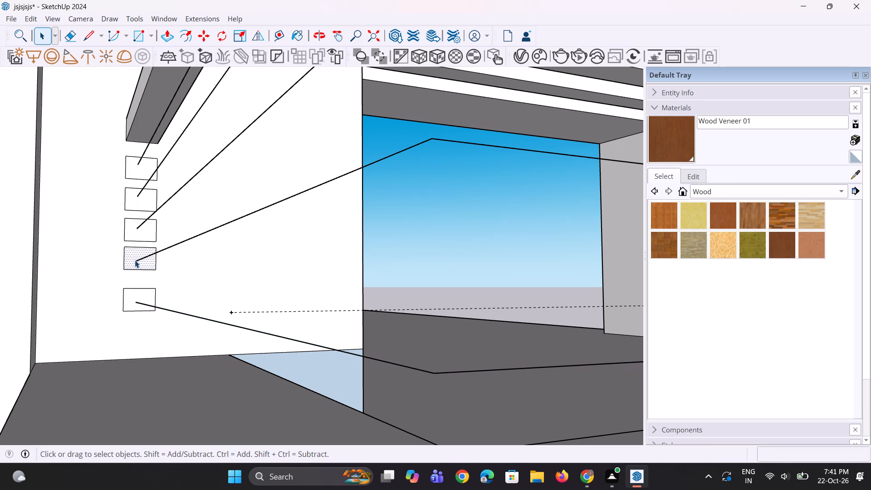
click(132, 260)
ctrl+click(158, 251)
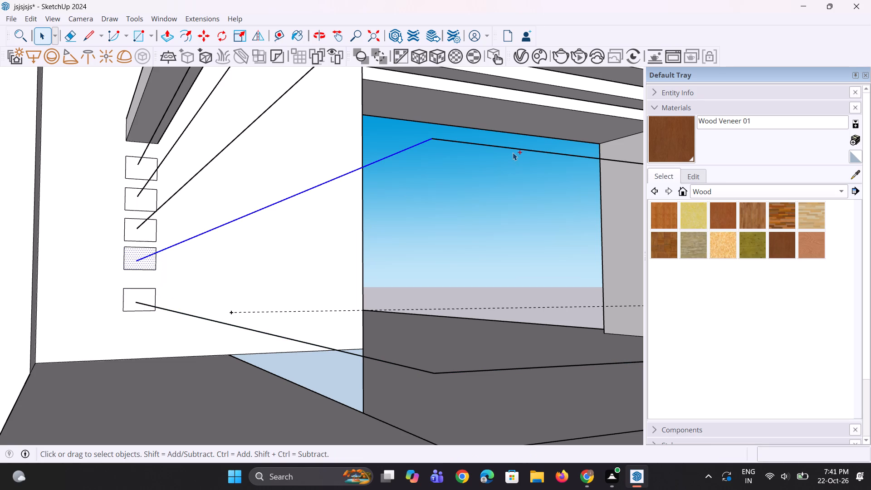
ctrl+click(513, 151)
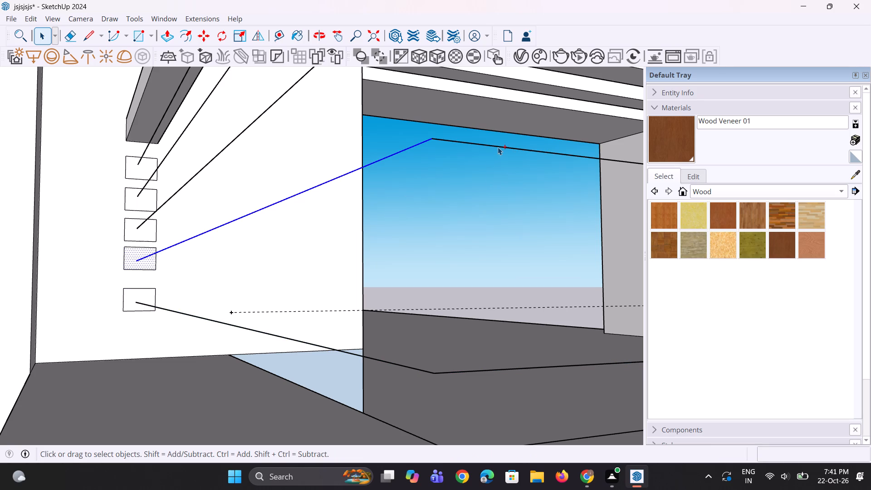
ctrl+click(498, 147)
scroll(157, 323, down, 14)
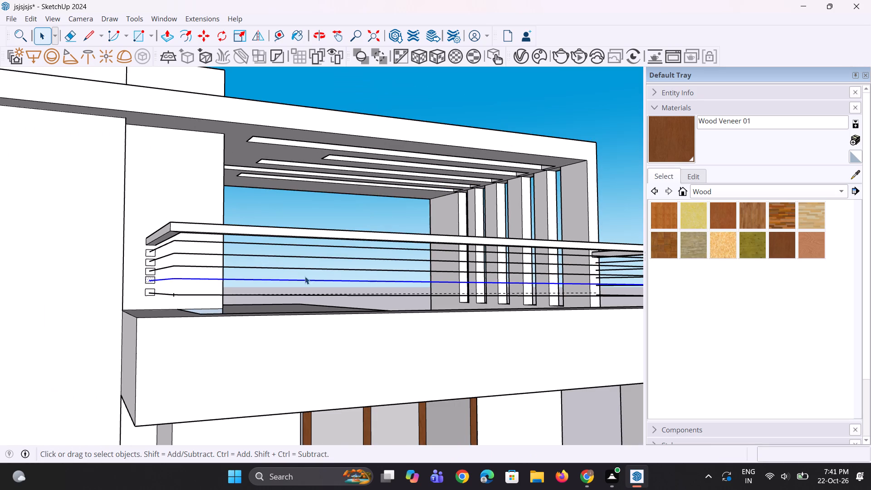
scroll(103, 220, down, 4)
scroll(340, 261, up, 3)
scroll(476, 279, up, 3)
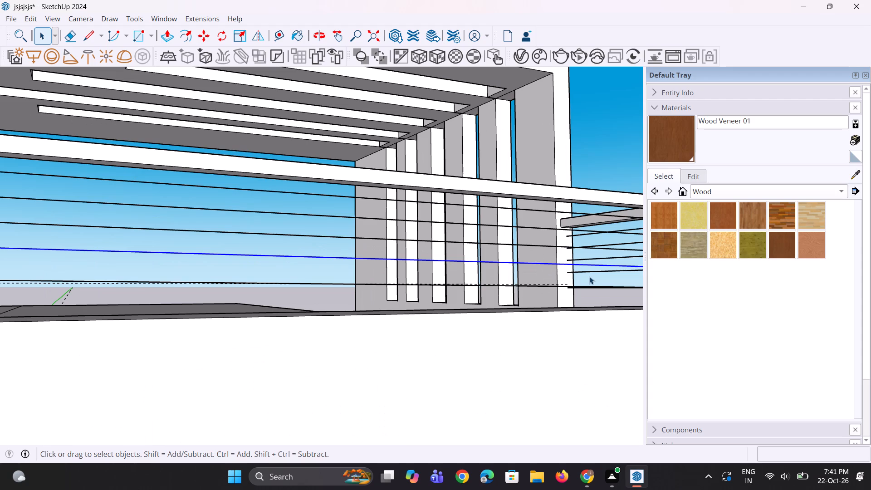
ctrl+click(597, 273)
scroll(620, 267, down, 9)
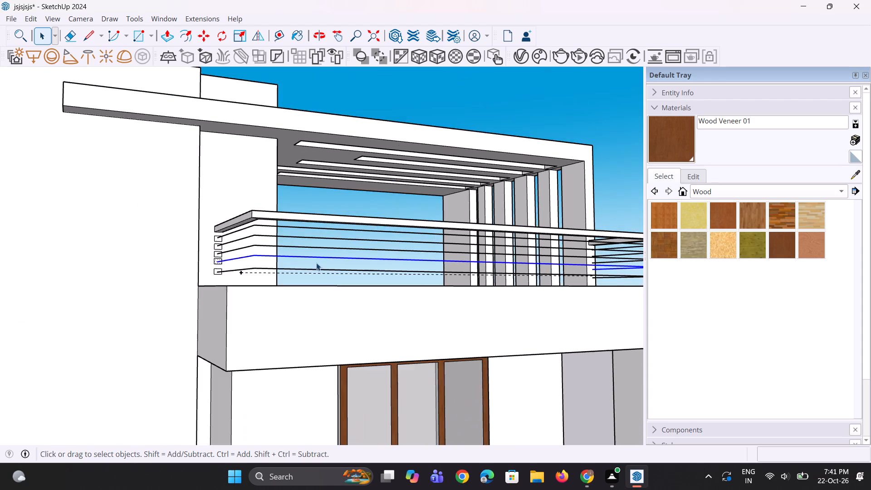
scroll(316, 263, up, 4)
scroll(46, 276, up, 3)
middle_drag(53, 274, 123, 290)
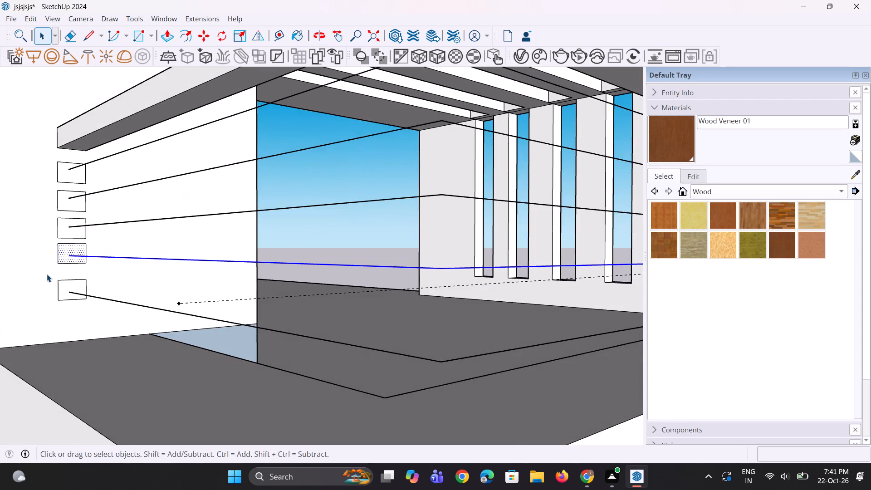
scroll(46, 272, up, 2)
key(m)
scroll(51, 247, up, 1)
click(64, 250)
scroll(64, 250, up, 1)
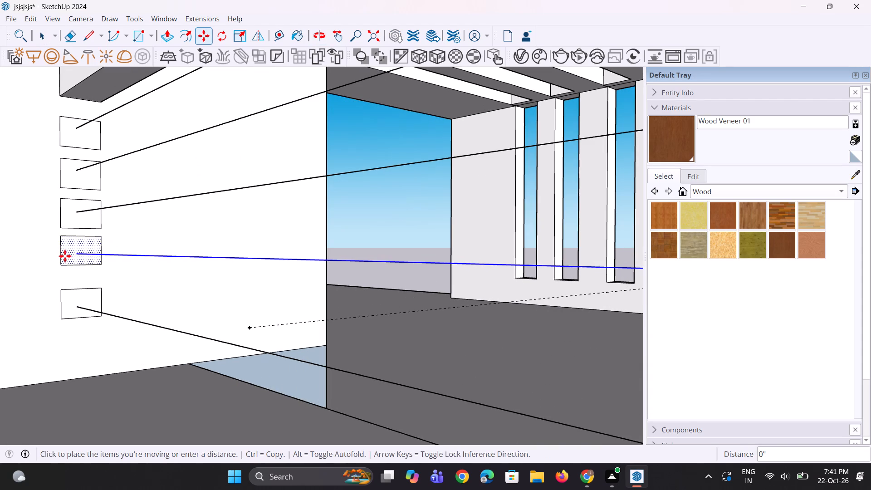
click(64, 259)
Nudge the second-lowest profile and its path back up about 9/16 inch, and shift them another 1/16 inch.
click(66, 261)
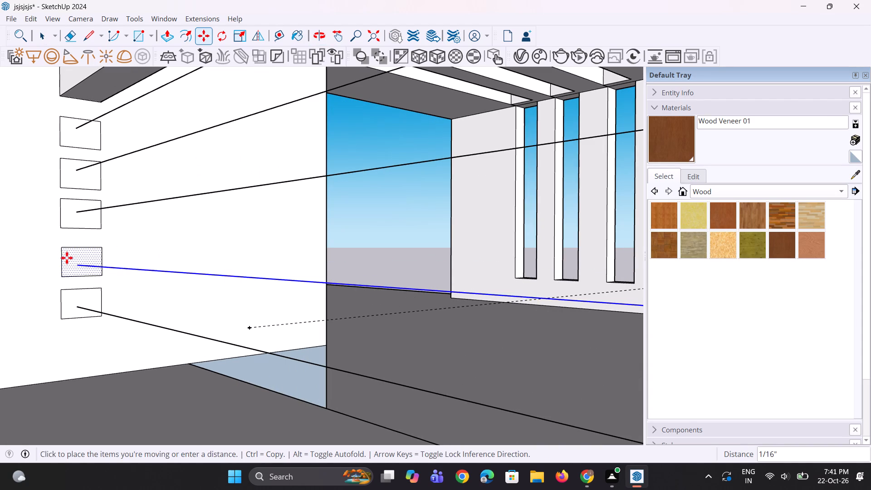
click(64, 255)
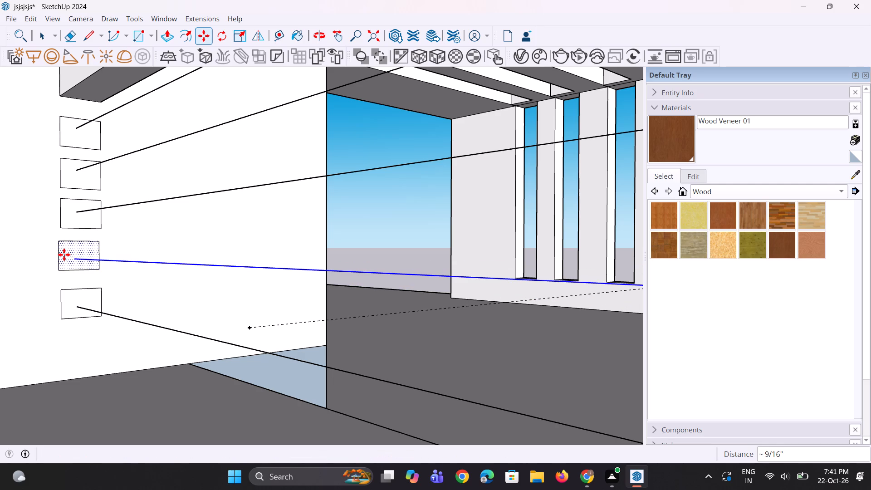
click(67, 261)
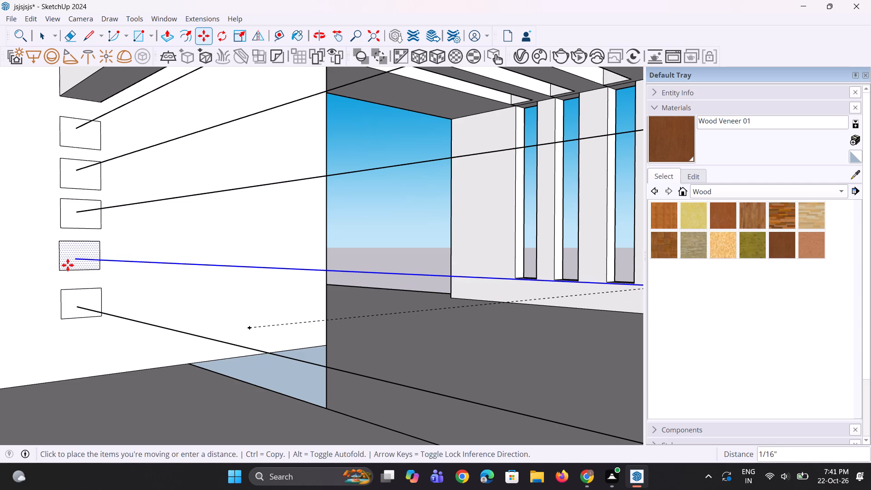
click(66, 265)
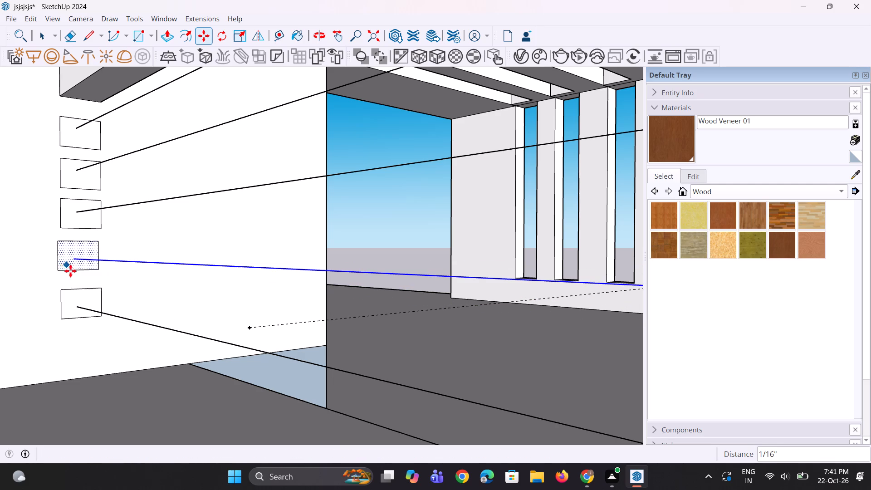
key(space)
key(space)
Move the middle of the five profiles with its three path segments sideways about 3/16 inch, towards alignment with the profile below.
click(77, 221)
scroll(79, 213, up, 1)
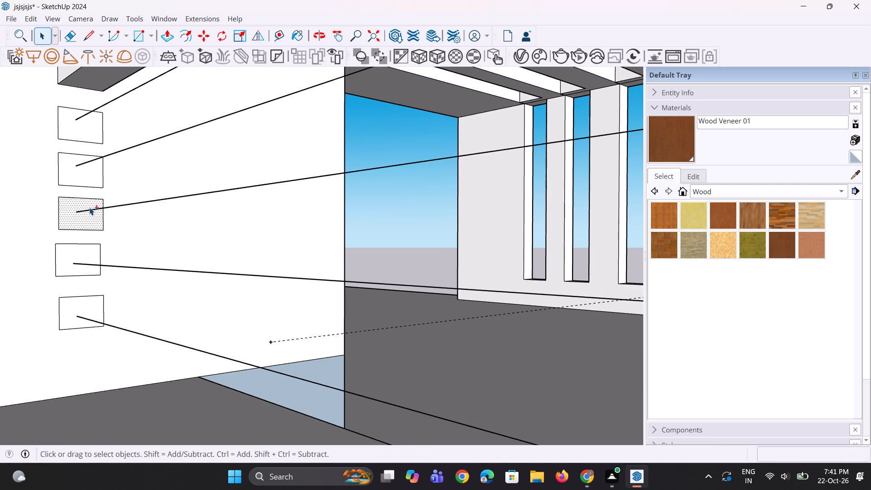
ctrl+click(89, 207)
ctrl+click(91, 211)
scroll(48, 264, down, 10)
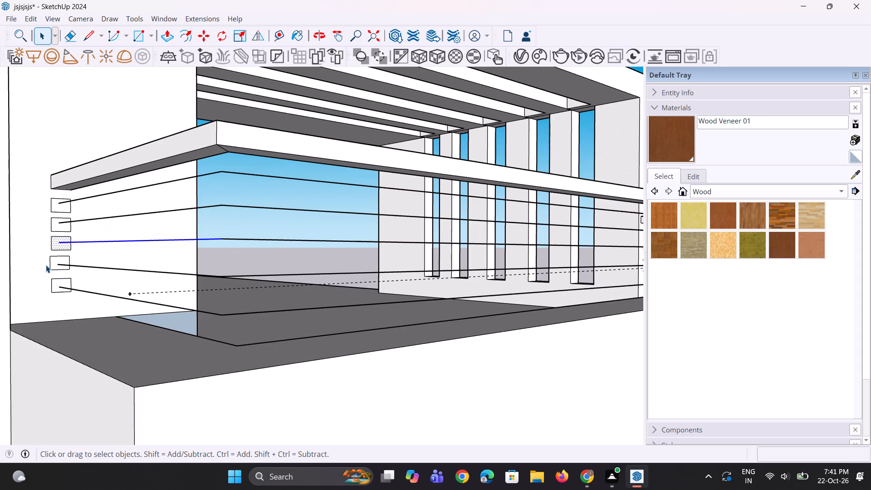
ctrl+click(296, 241)
scroll(153, 313, down, 5)
scroll(631, 251, up, 3)
scroll(577, 269, up, 3)
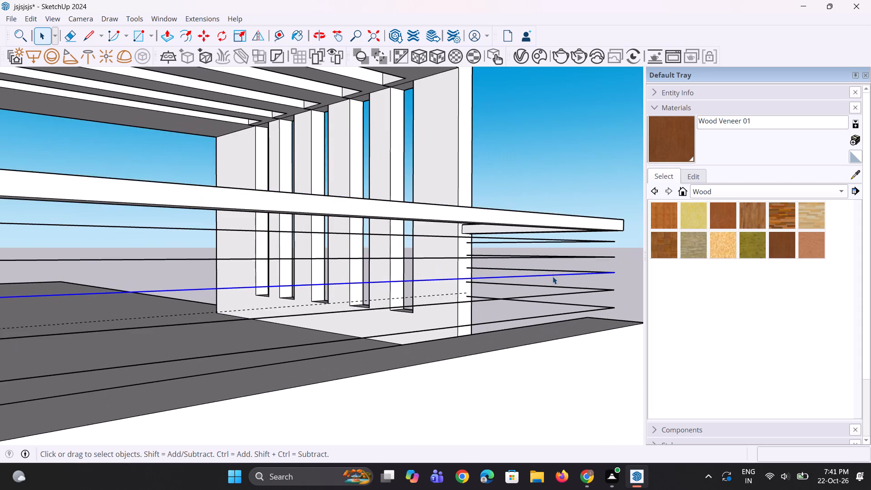
scroll(553, 276, up, 2)
ctrl+click(556, 271)
scroll(592, 252, down, 11)
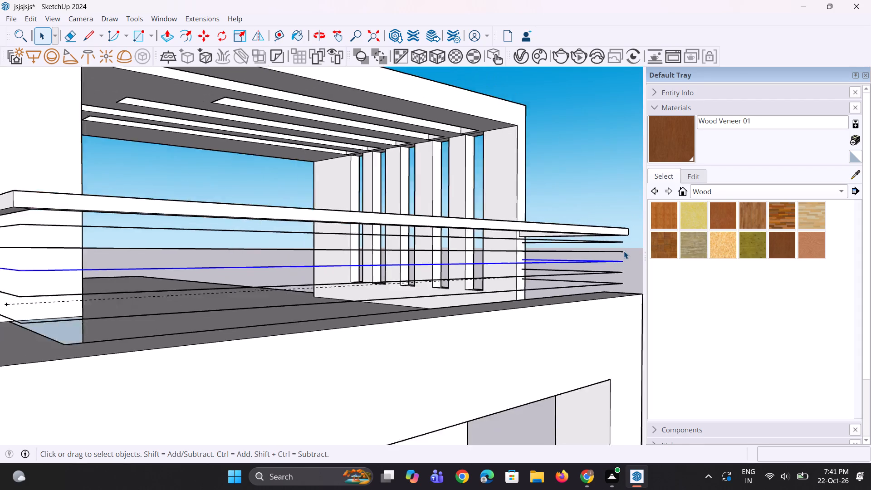
scroll(624, 251, down, 7)
scroll(504, 254, up, 4)
scroll(274, 258, up, 11)
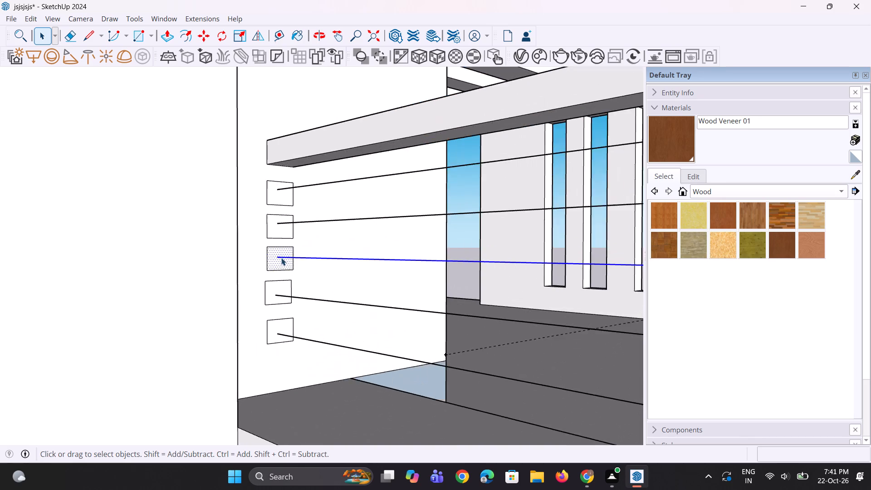
scroll(281, 258, up, 6)
key(m)
scroll(274, 271, up, 3)
click(264, 259)
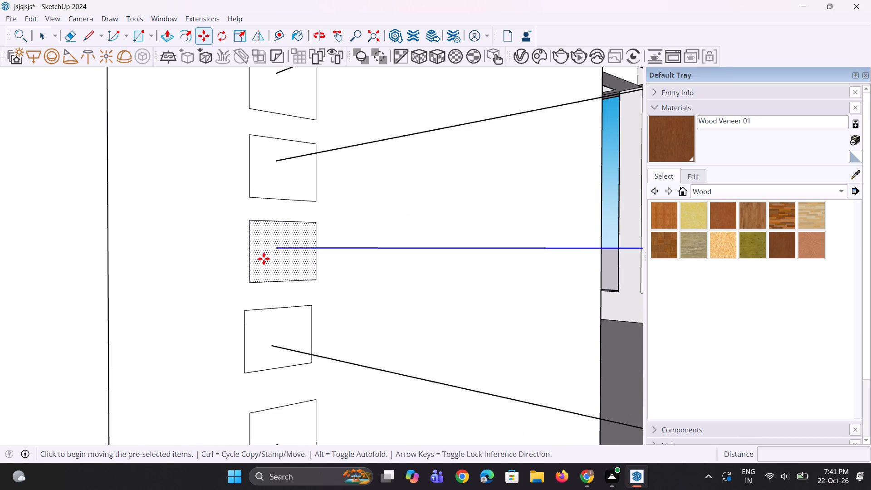
click(260, 264)
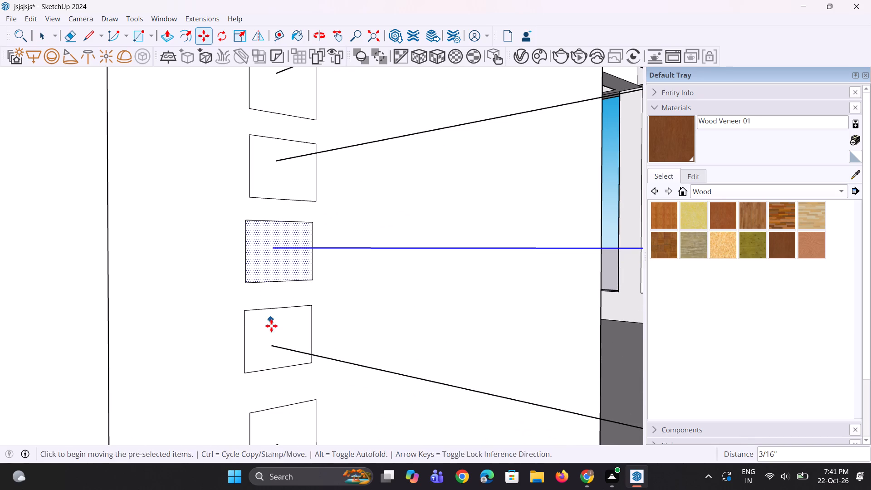
middle_drag(269, 324, 267, 290)
key(space)
key(space)
Move the second-lowest of the five profiles together with its three path segments down about 3/8 inch.
scroll(234, 311, down, 9)
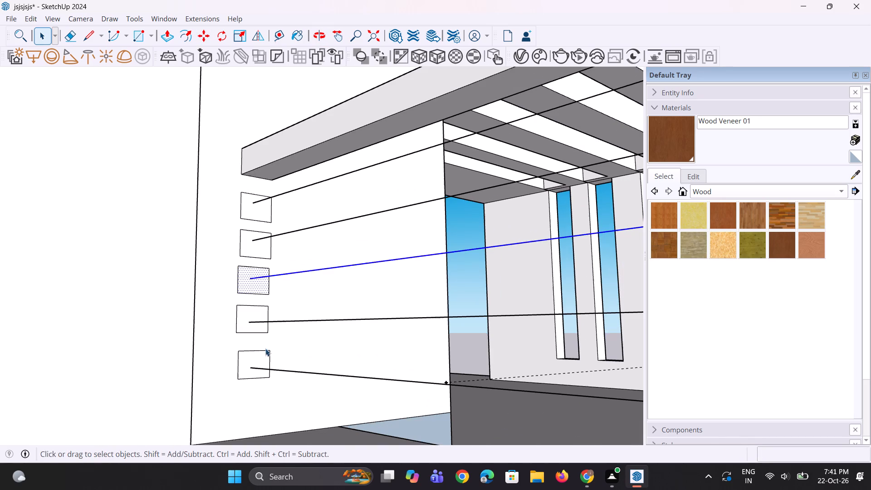
click(247, 311)
ctrl+click(276, 321)
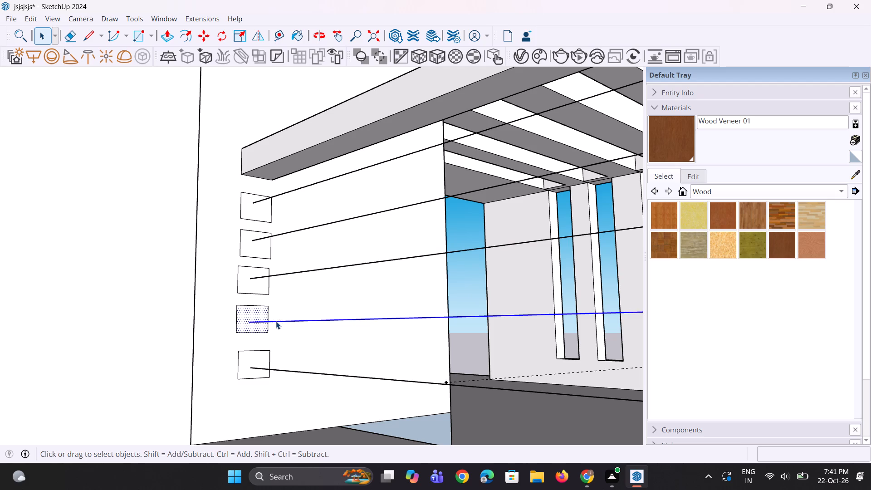
scroll(215, 343, down, 14)
scroll(379, 342, up, 2)
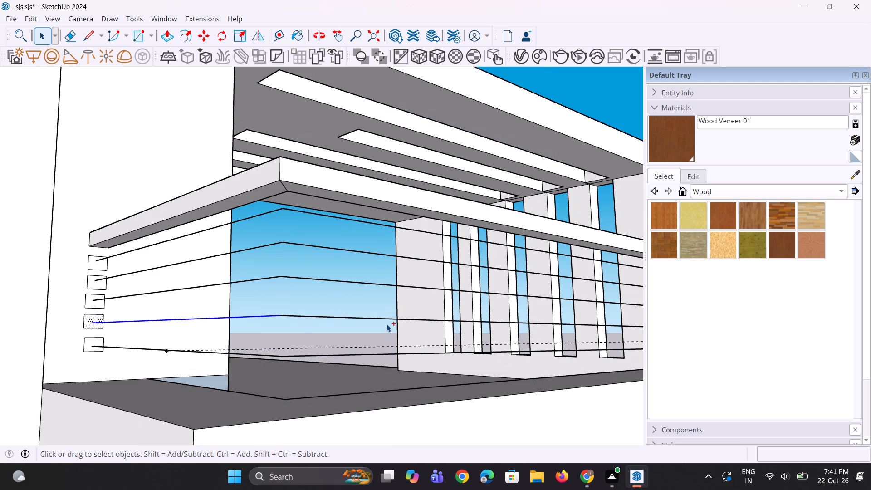
ctrl+click(384, 318)
scroll(231, 359, down, 5)
scroll(561, 327, up, 3)
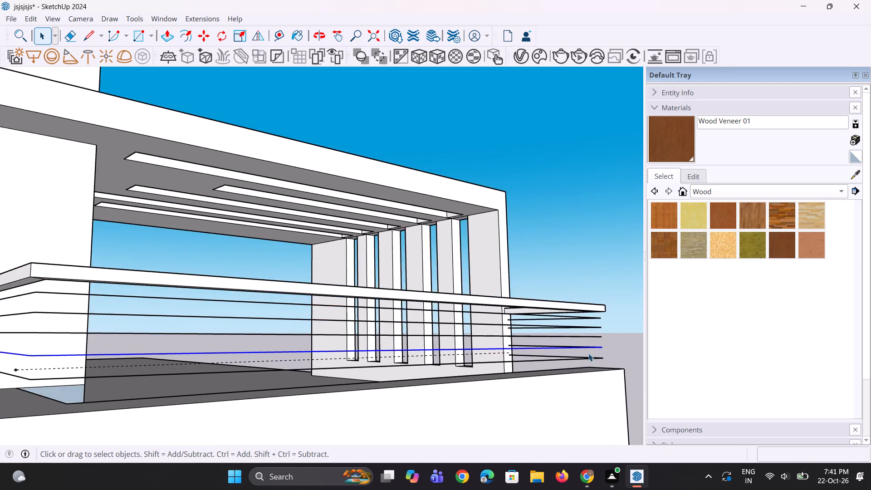
scroll(588, 353, up, 6)
ctrl+click(530, 342)
scroll(577, 350, down, 5)
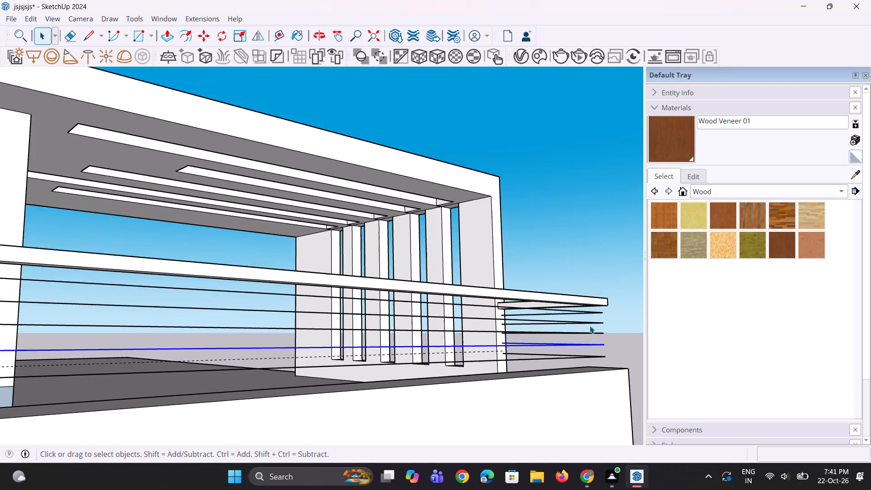
scroll(590, 326, down, 4)
scroll(247, 367, up, 4)
scroll(484, 336, down, 5)
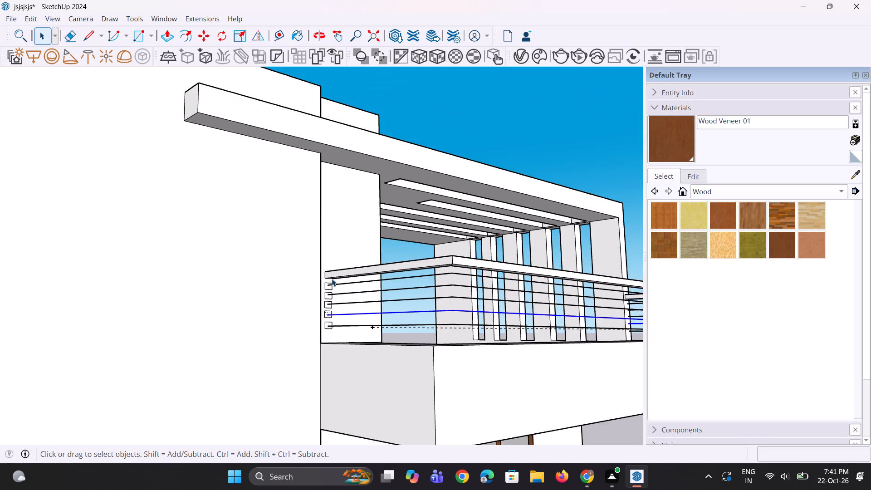
scroll(329, 276, up, 9)
key(m)
scroll(329, 319, up, 10)
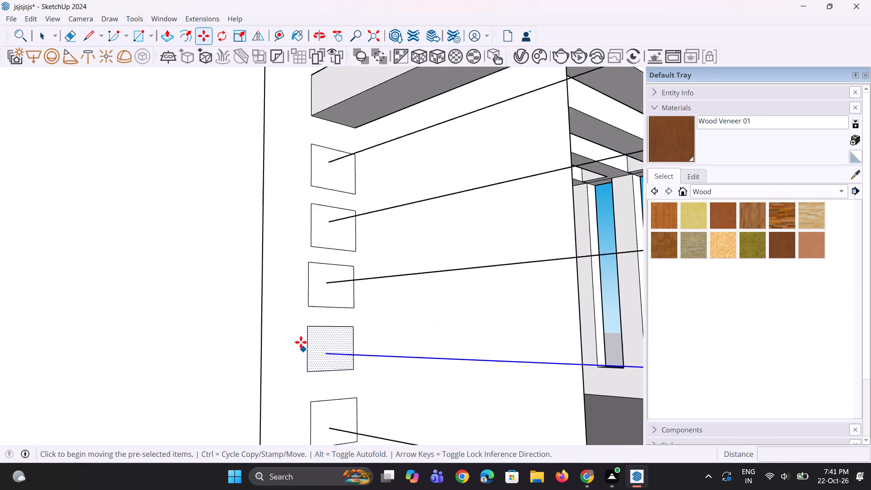
click(311, 326)
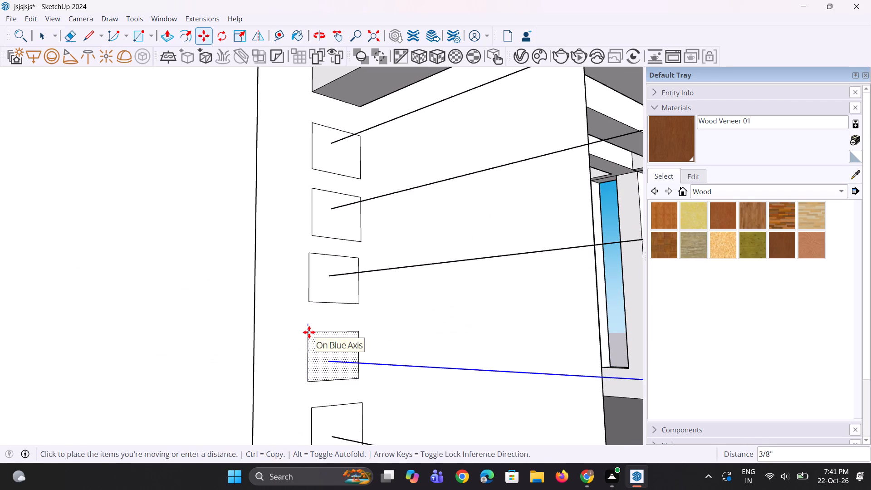
click(309, 332)
middle_drag(313, 352, 293, 352)
scroll(295, 346, down, 3)
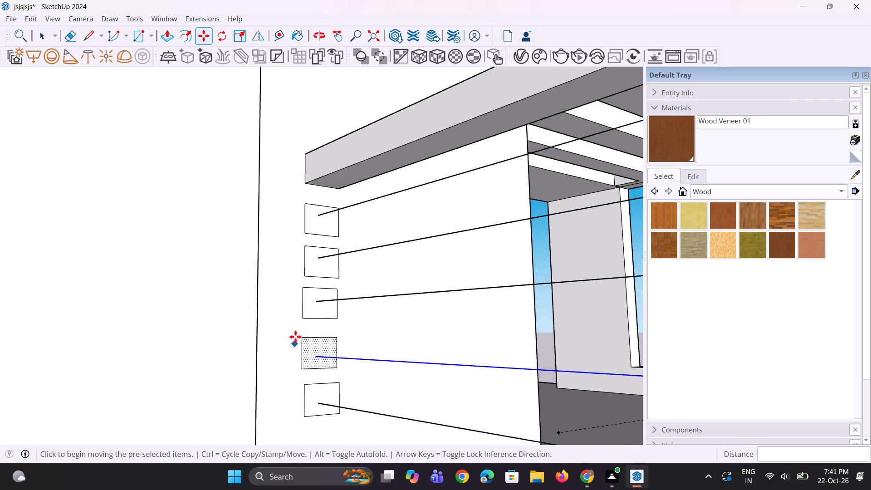
scroll(295, 337, down, 5)
key(space)
key(space)
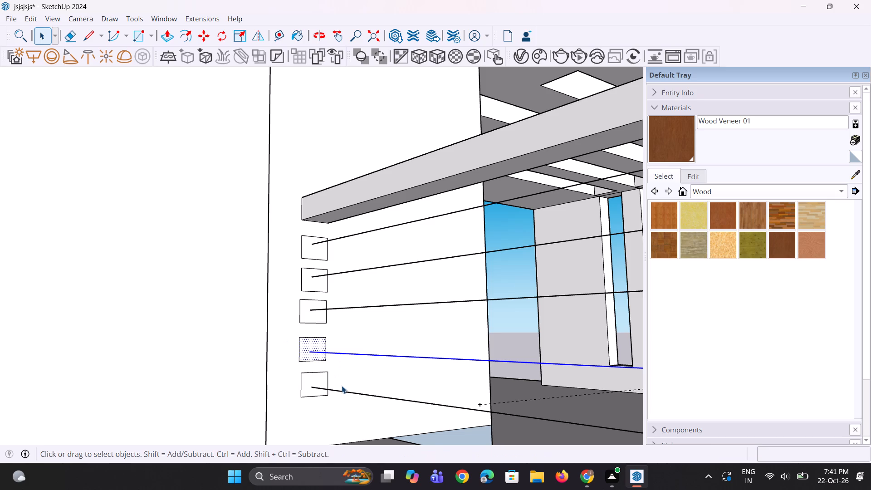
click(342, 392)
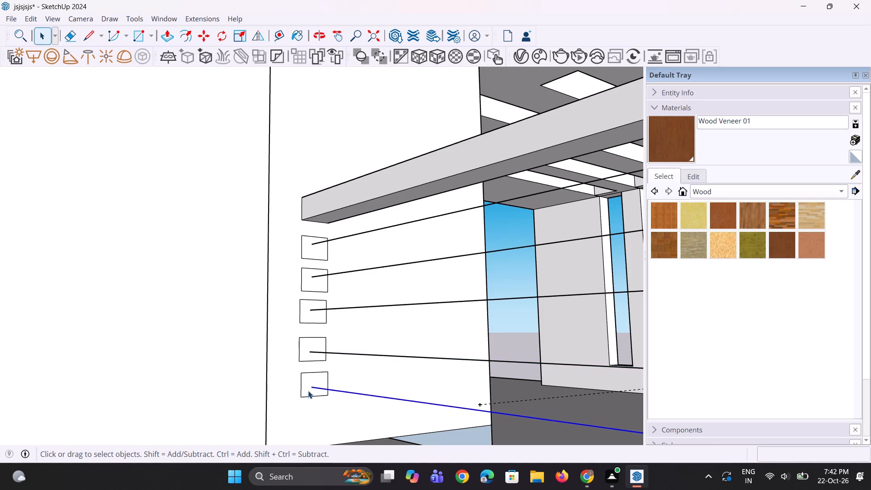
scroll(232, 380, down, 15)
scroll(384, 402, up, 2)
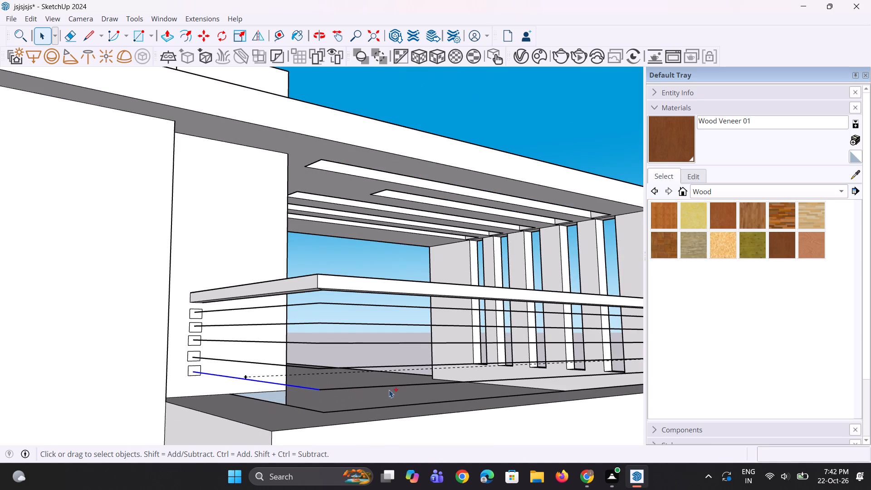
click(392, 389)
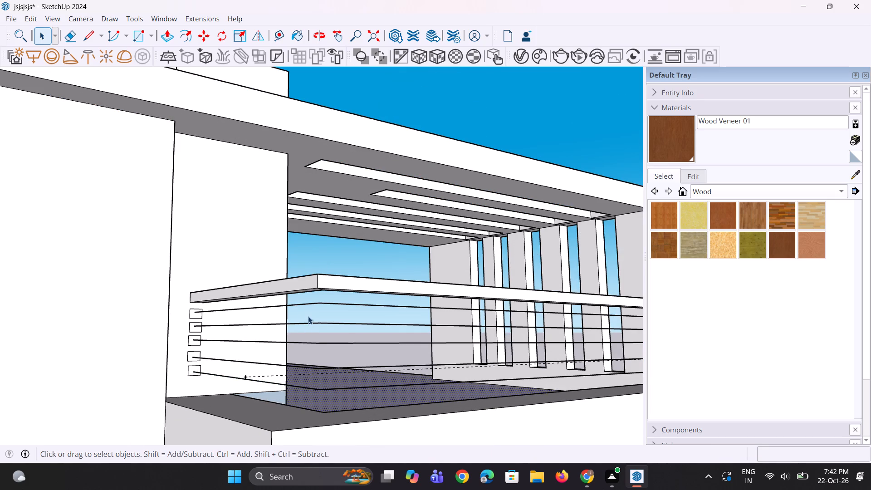
Extrude the topmost of the five profiles along its three path segments around the terrace with Follow Me.
click(309, 301)
click(313, 304)
ctrl+click(334, 303)
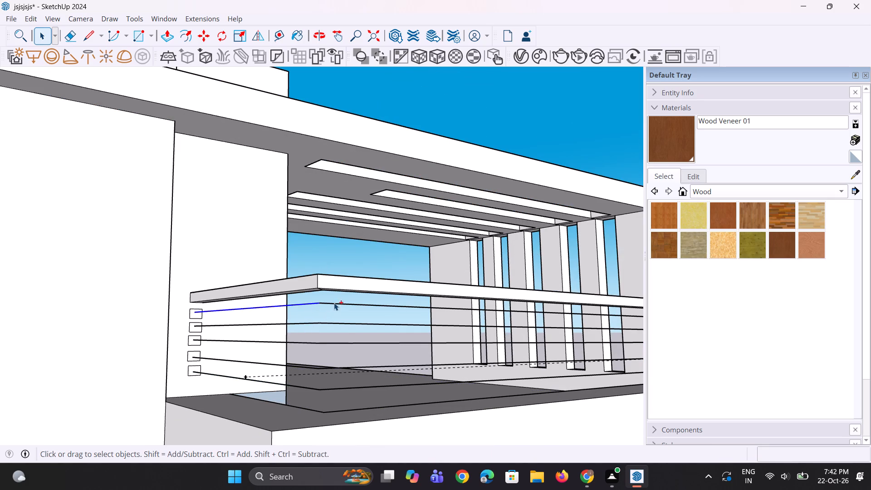
scroll(361, 322, down, 3)
scroll(650, 322, up, 5)
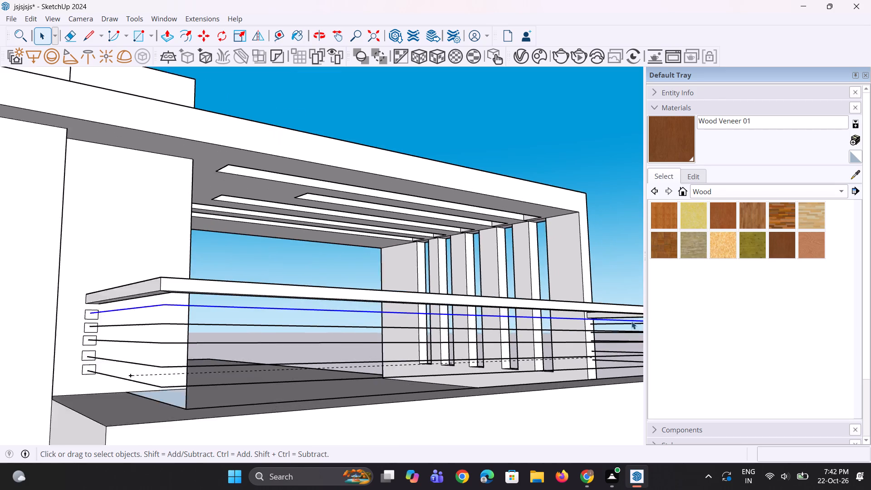
scroll(631, 321, up, 6)
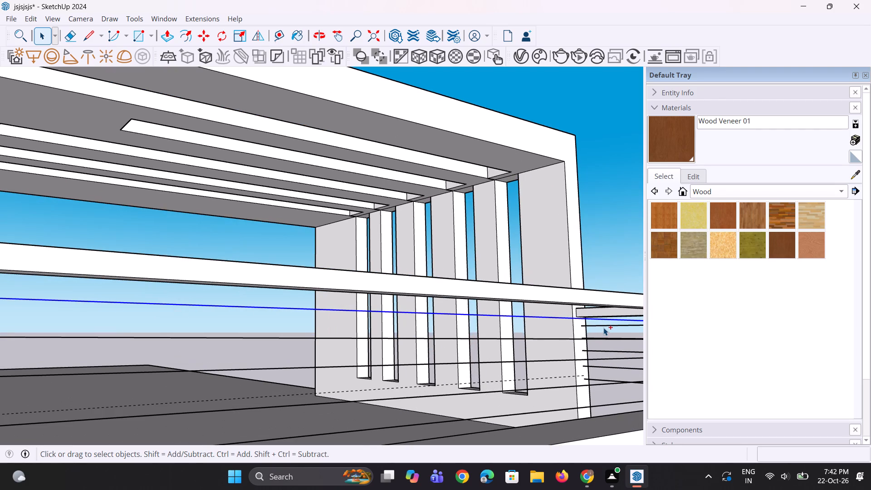
ctrl+click(605, 326)
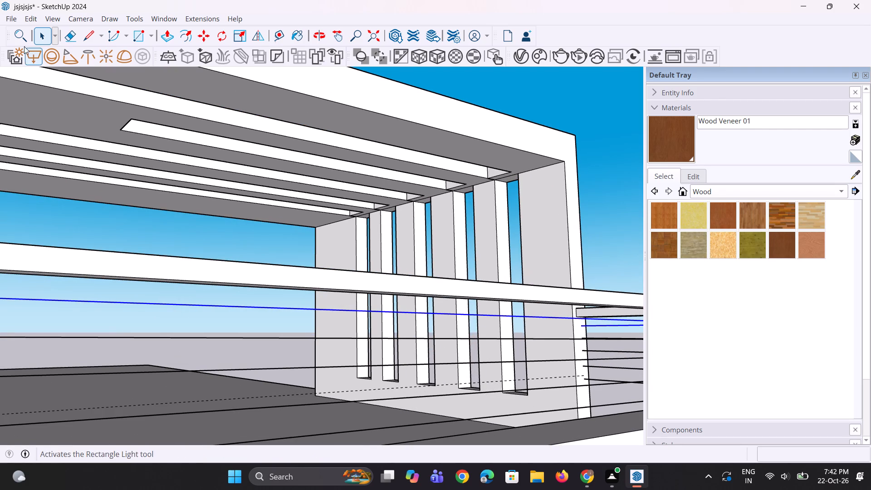
click(23, 42)
text(foll)
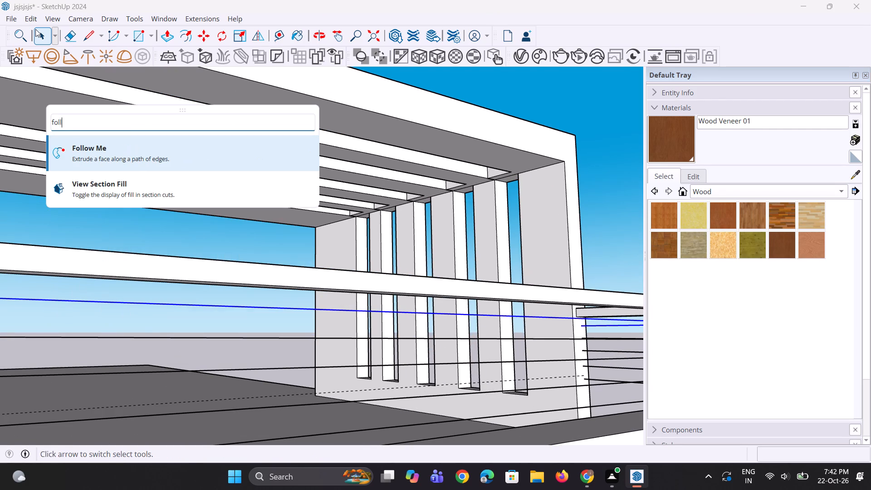
click(116, 188)
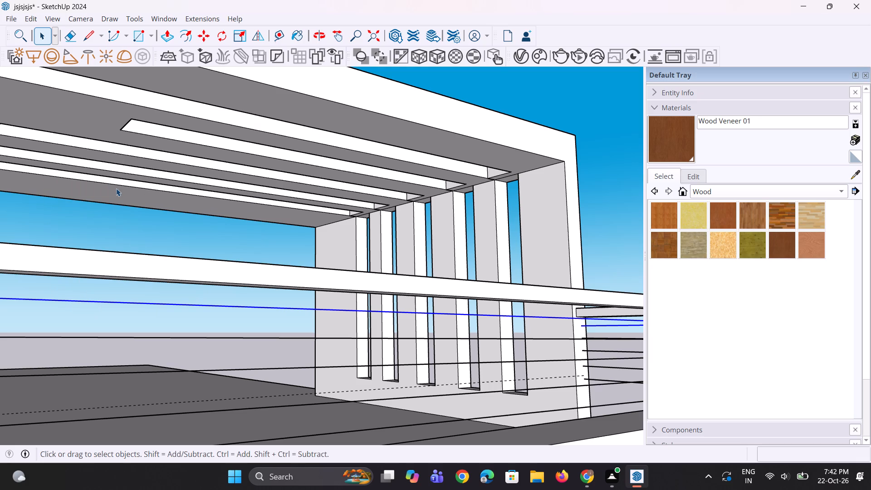
click(26, 34)
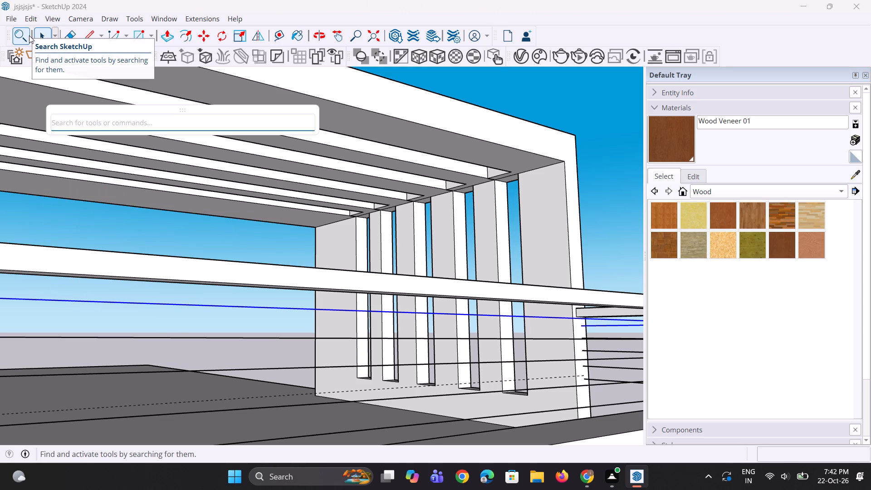
key(d)
key(BackSpace)
key(d)
key(BackSpace)
key(f)
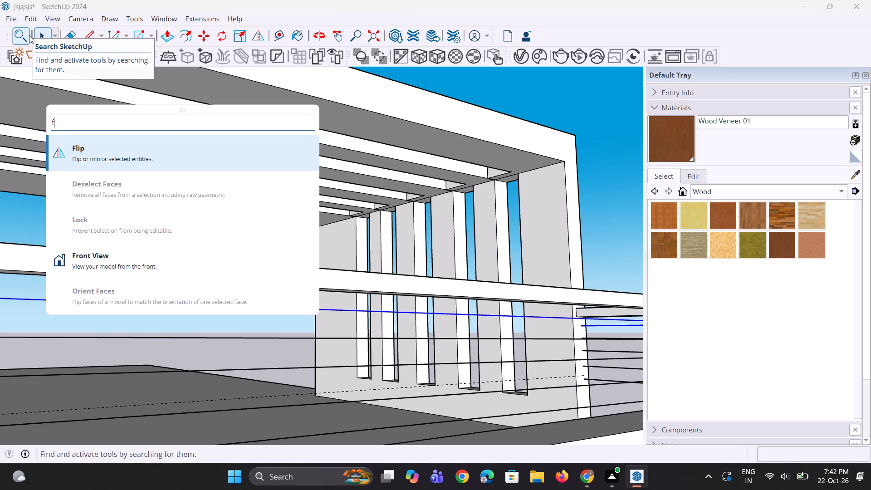
text(oll)
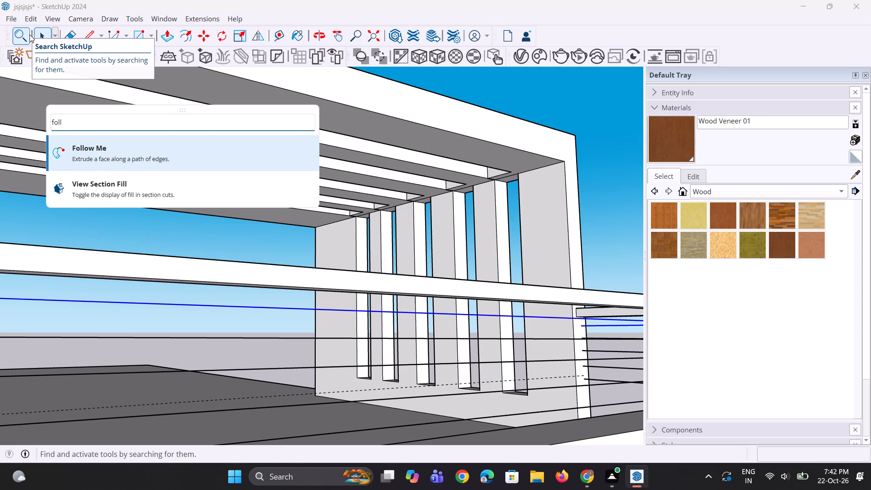
click(64, 158)
scroll(406, 195, down, 9)
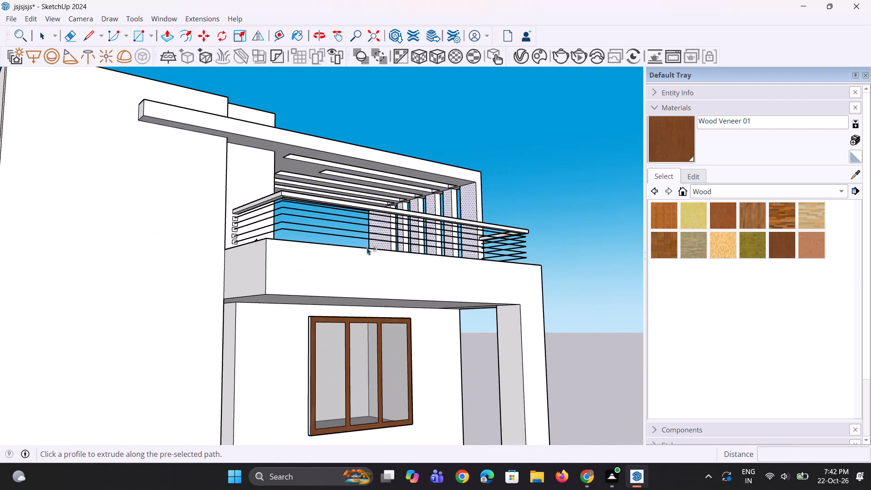
scroll(354, 256, up, 4)
scroll(178, 179, up, 7)
click(193, 213)
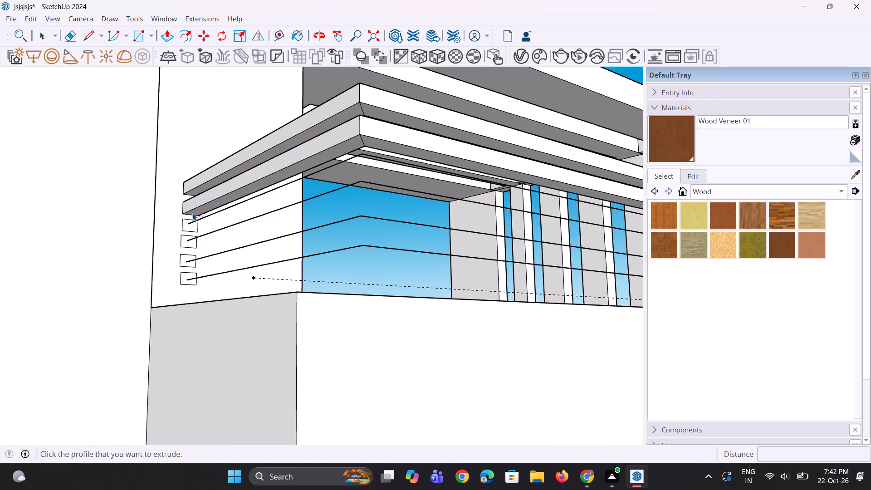
middle_drag(252, 211, 236, 268)
scroll(238, 266, up, 5)
key(space)
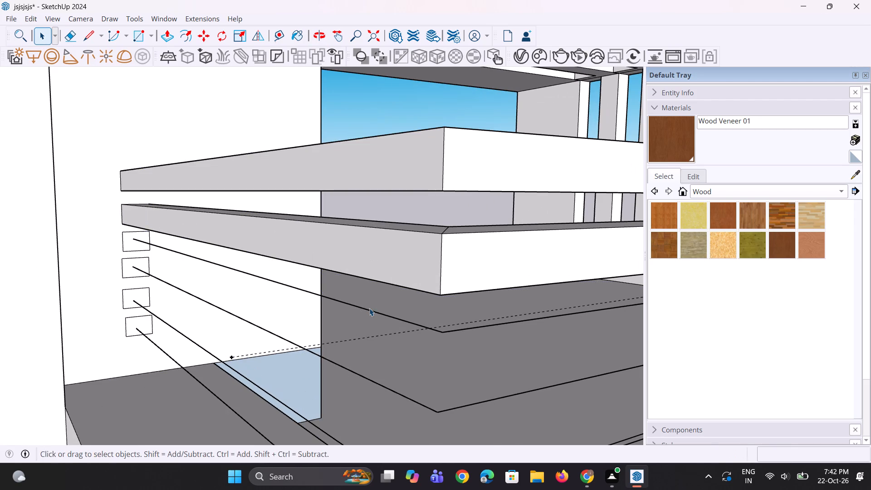
key(space)
Extrude the topmost of the four remaining profiles along its three path segments around the terrace with Follow Me.
click(374, 314)
click(469, 329)
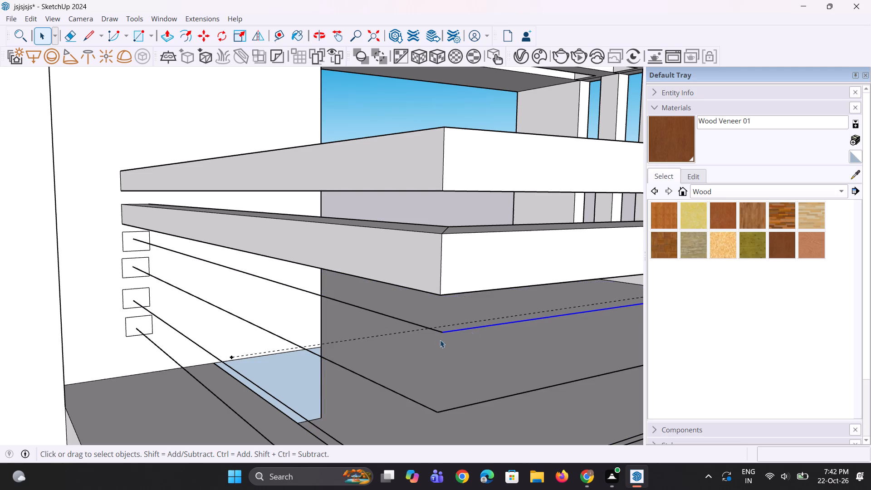
middle_drag(404, 327, 401, 323)
ctrl+click(391, 289)
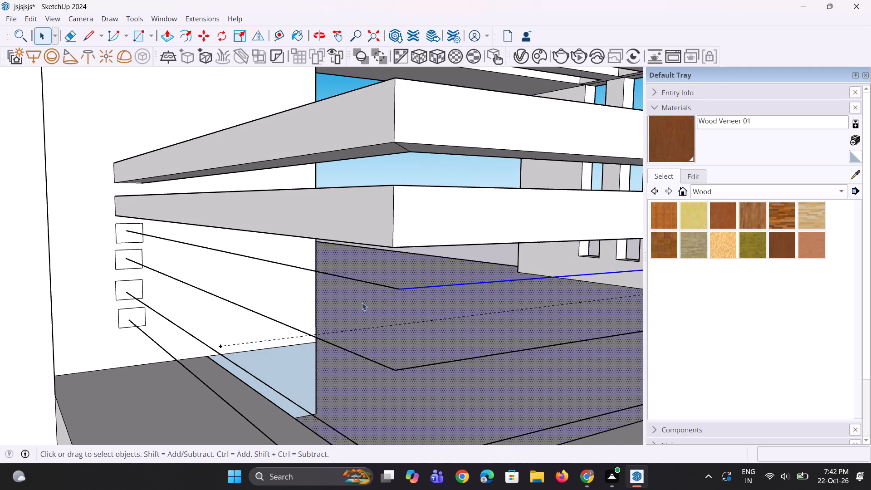
scroll(233, 327, down, 4)
scroll(284, 299, up, 3)
click(298, 310)
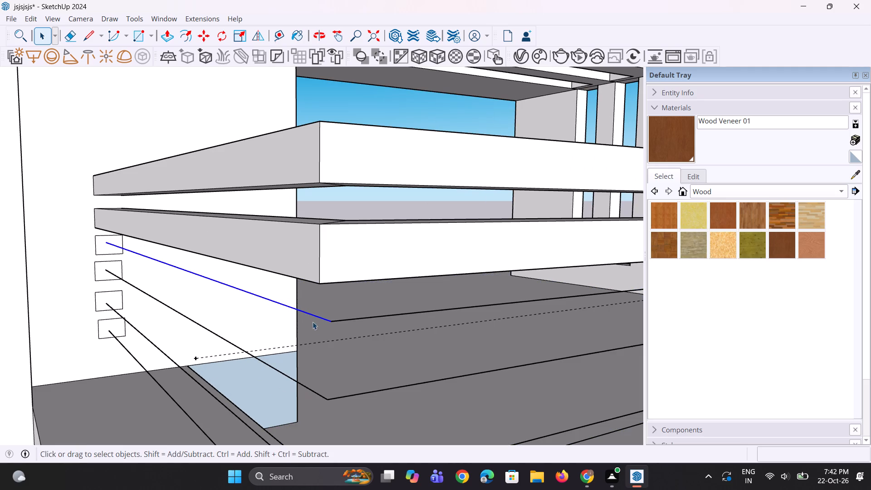
ctrl+click(347, 320)
scroll(248, 334, down, 16)
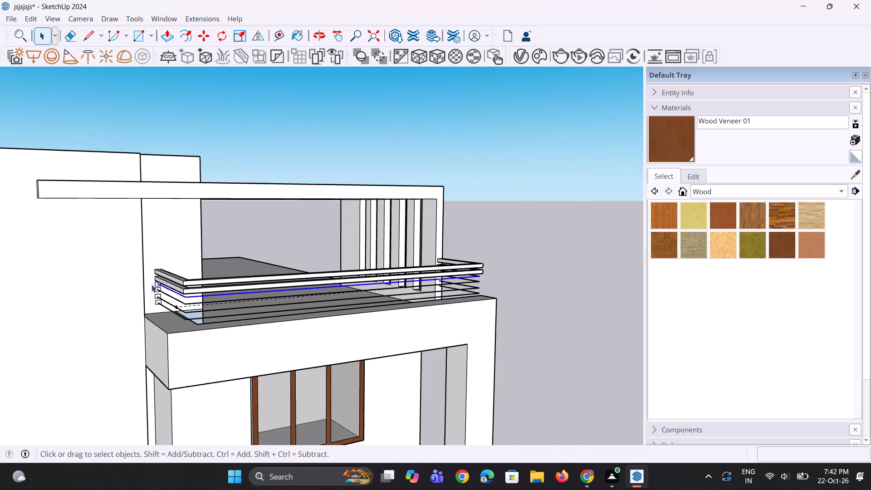
scroll(445, 274, up, 13)
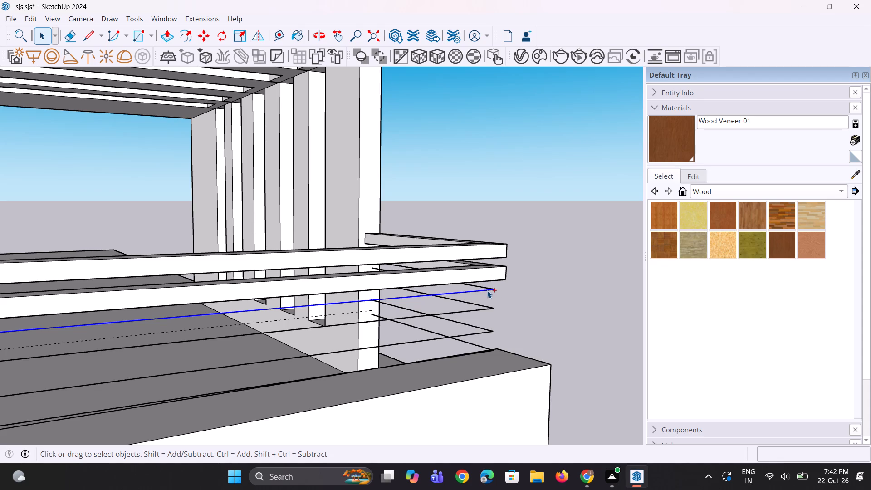
ctrl+scroll(486, 289, up, 7)
ctrl+click(486, 284)
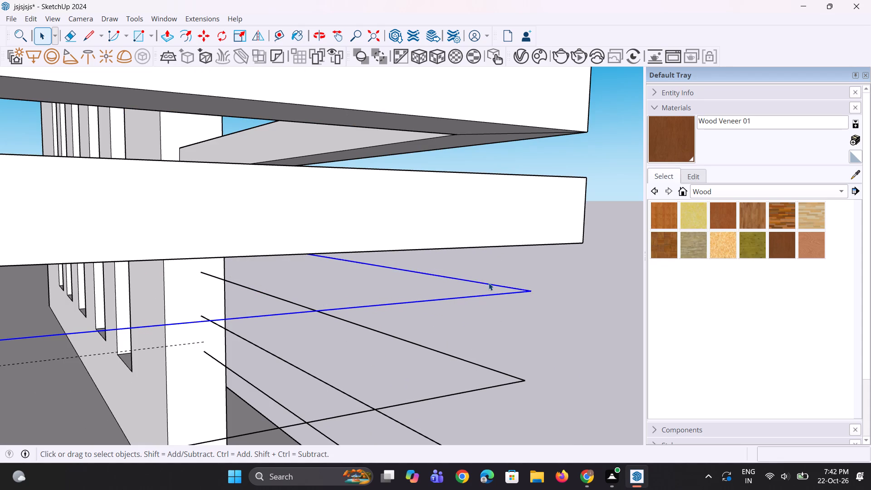
scroll(528, 276, down, 16)
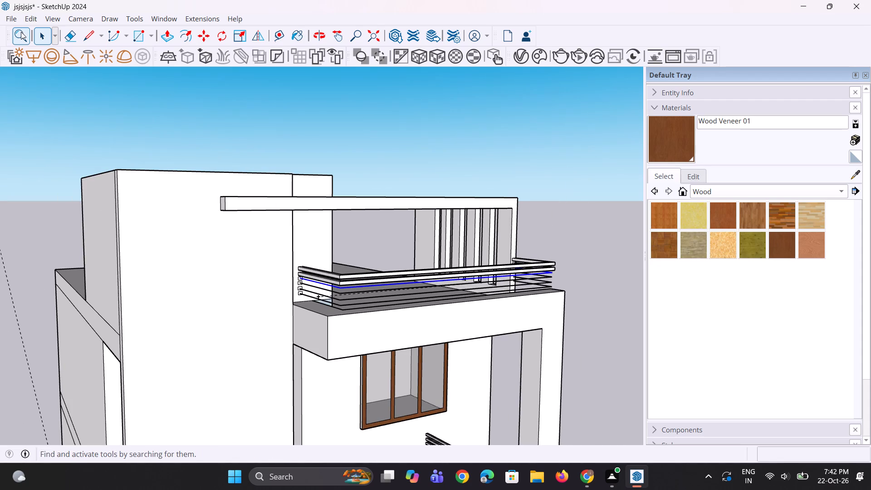
click(21, 35)
text(foll)
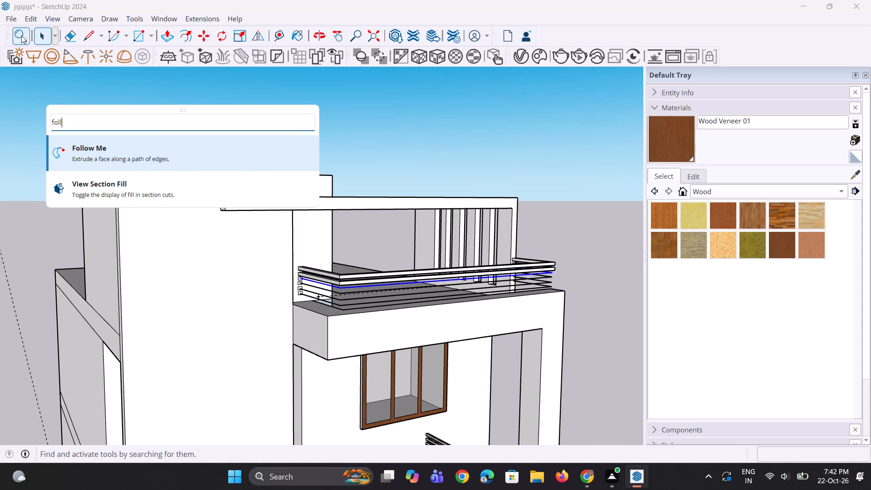
click(131, 146)
scroll(279, 248, up, 5)
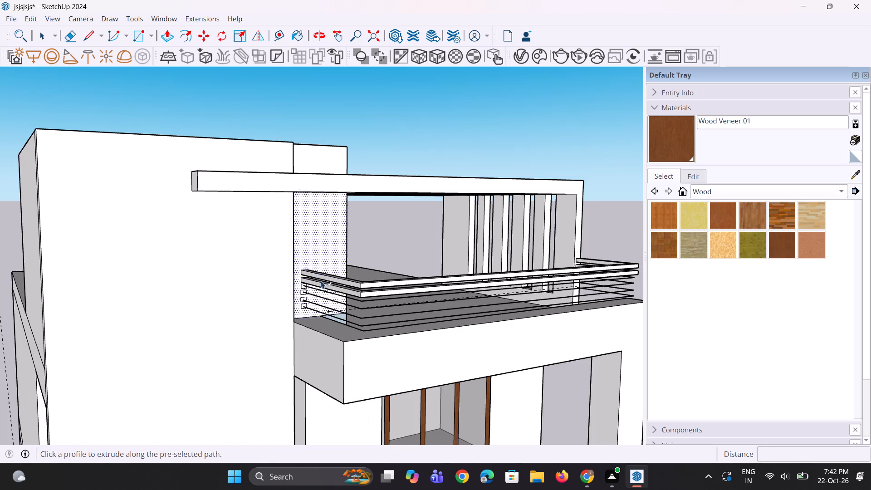
scroll(321, 281, up, 7)
click(304, 291)
scroll(260, 274, down, 5)
scroll(337, 309, up, 1)
middle_drag(337, 309, 335, 285)
key(space)
key(space)
Extrude the topmost of the three remaining profiles along its three path segments around the terrace with Follow Me.
scroll(455, 312, up, 5)
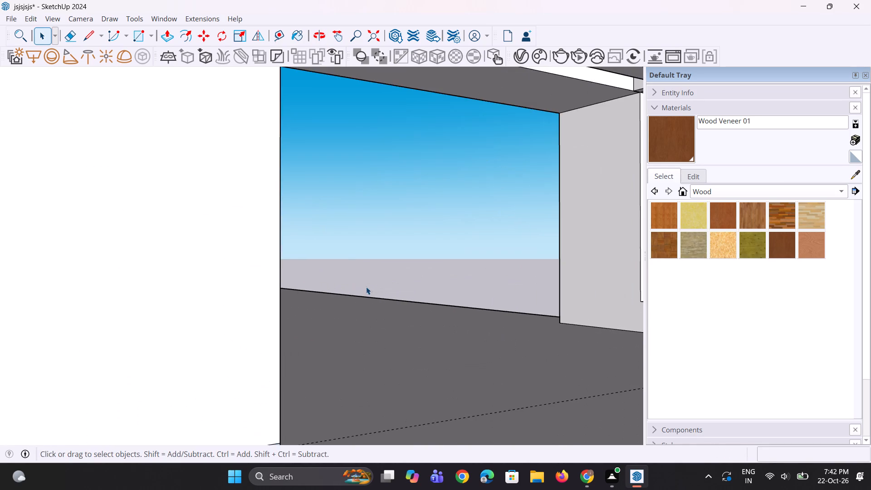
scroll(366, 287, down, 3)
click(370, 286)
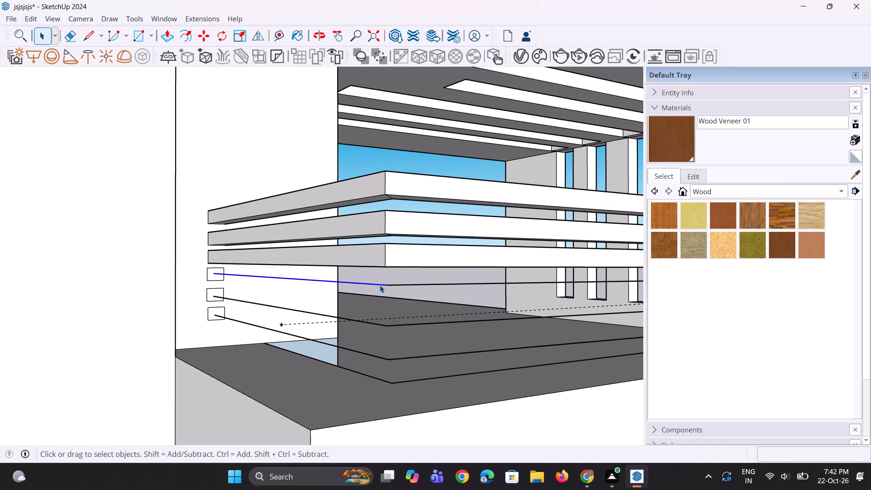
ctrl+click(397, 286)
scroll(280, 314, down, 9)
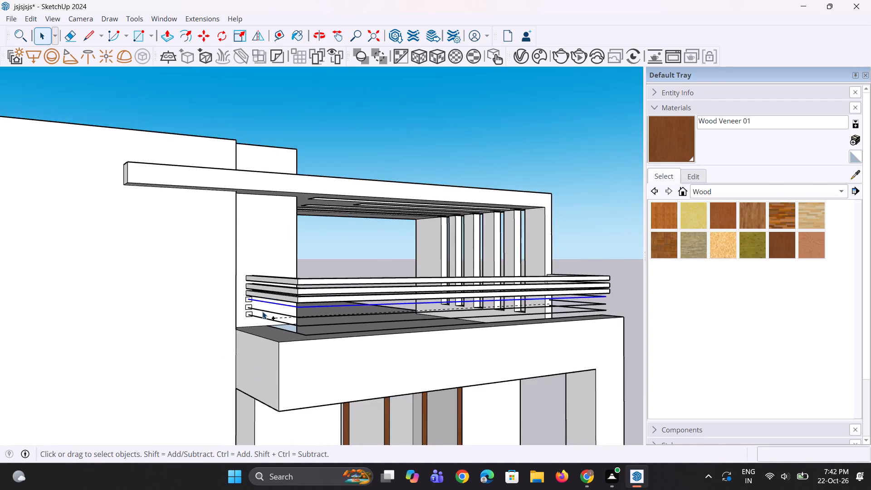
scroll(262, 311, down, 6)
middle_drag(465, 302, 344, 303)
scroll(466, 314, up, 8)
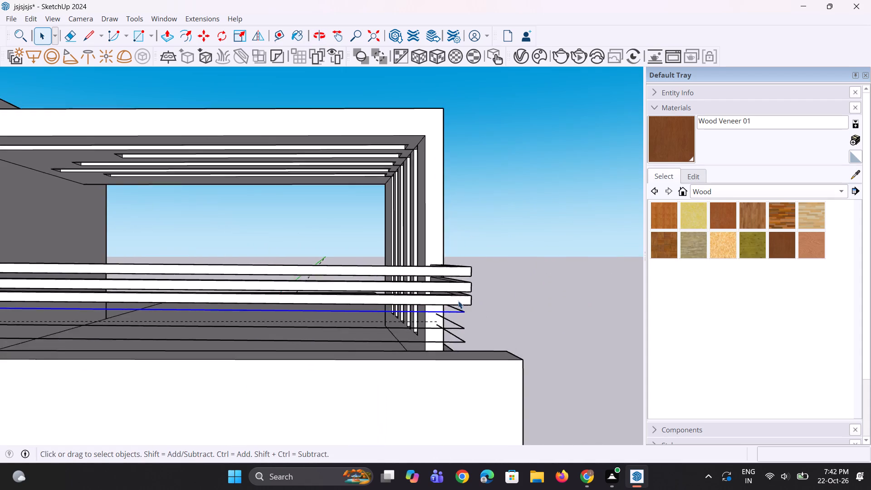
scroll(458, 301, up, 9)
scroll(460, 317, down, 3)
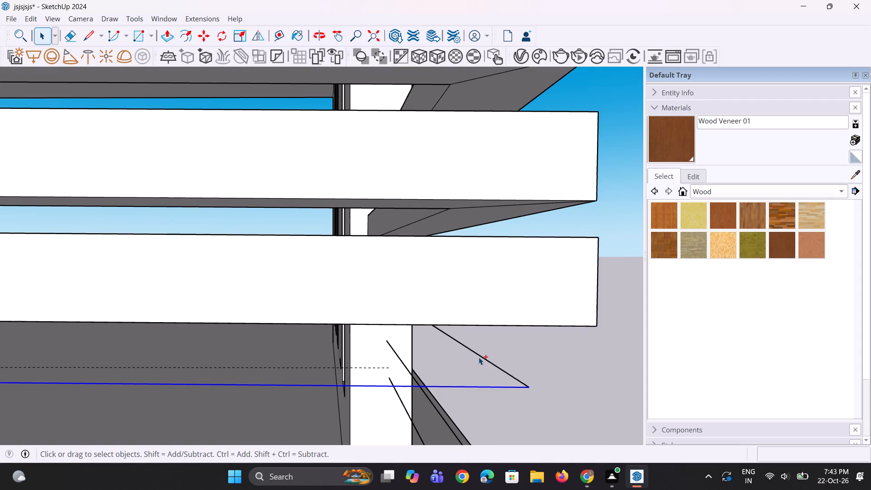
ctrl+click(482, 357)
click(29, 41)
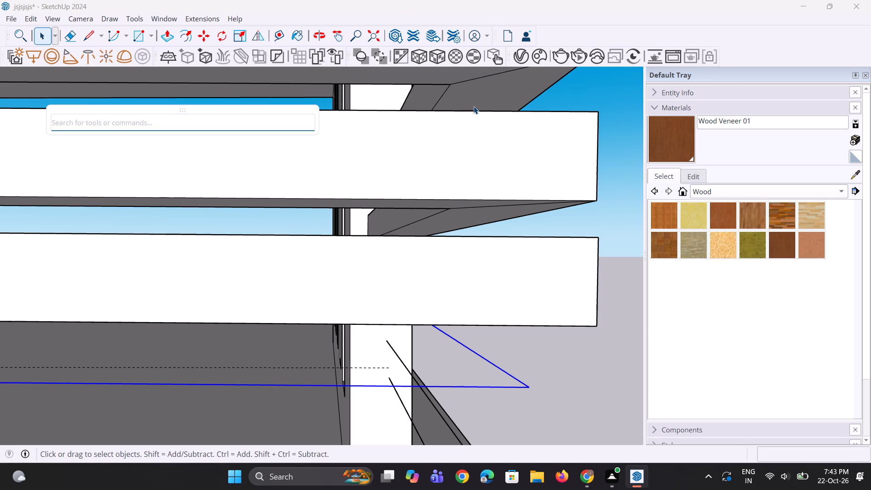
text(foll)
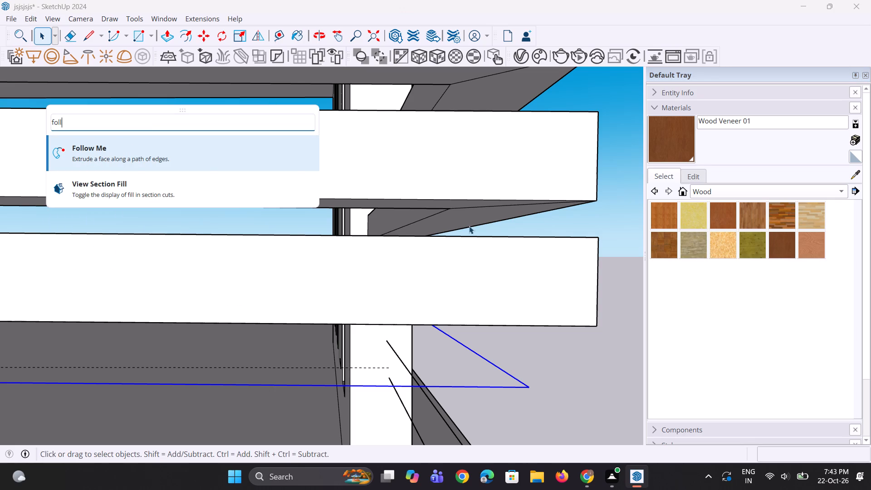
drag(285, 164, 292, 171)
scroll(567, 302, down, 11)
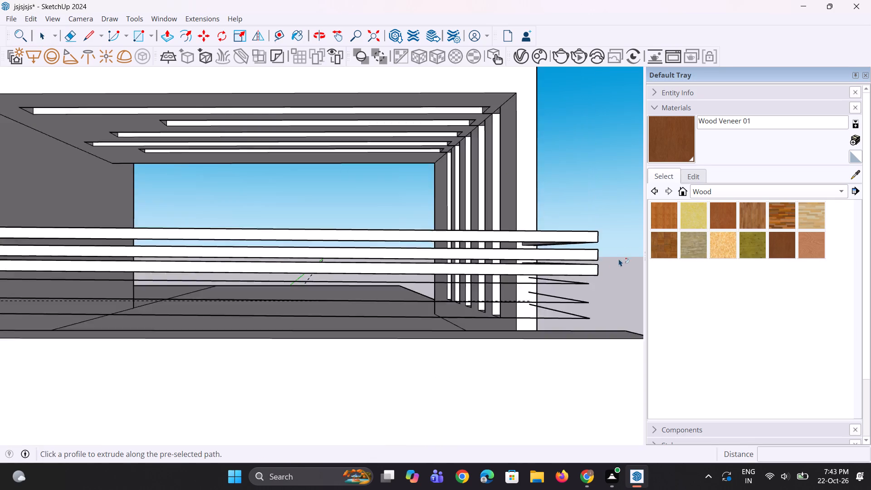
scroll(619, 259, down, 5)
middle_drag(377, 275, 410, 277)
scroll(404, 279, up, 1)
scroll(226, 279, up, 3)
scroll(285, 265, up, 6)
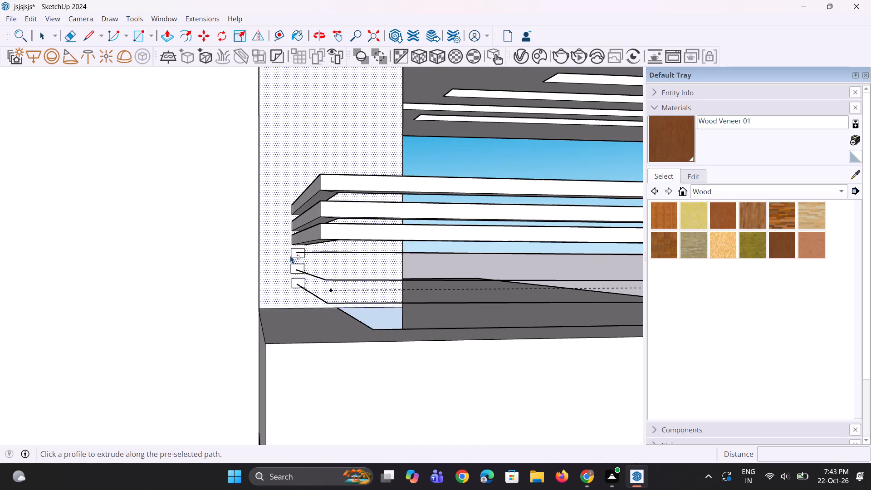
click(295, 254)
scroll(299, 280, up, 1)
middle_drag(301, 280, 323, 279)
key(space)
key(space)
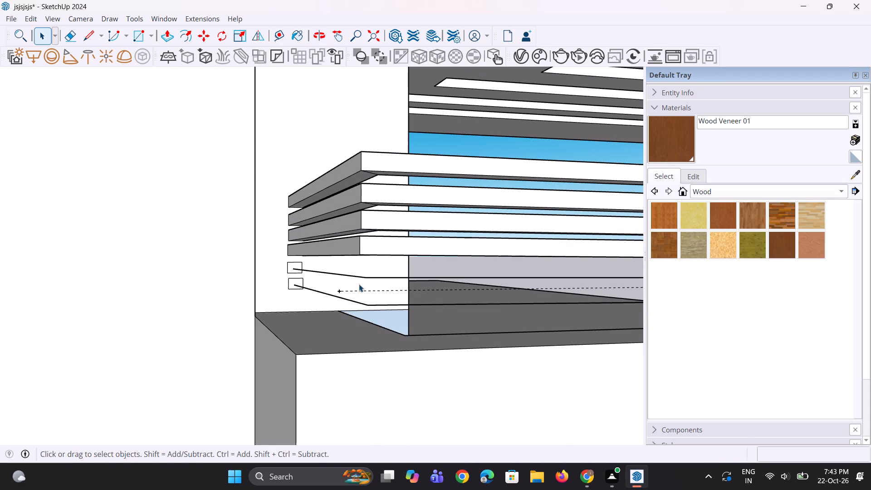
Extrude the upper of the two remaining profiles along its three path segments around the terrace with Follow Me.
click(358, 278)
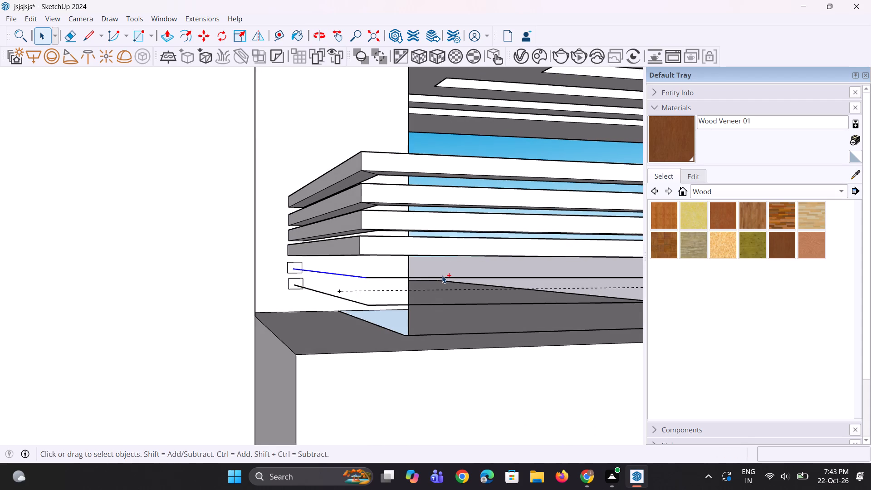
ctrl+click(447, 277)
scroll(252, 281, down, 12)
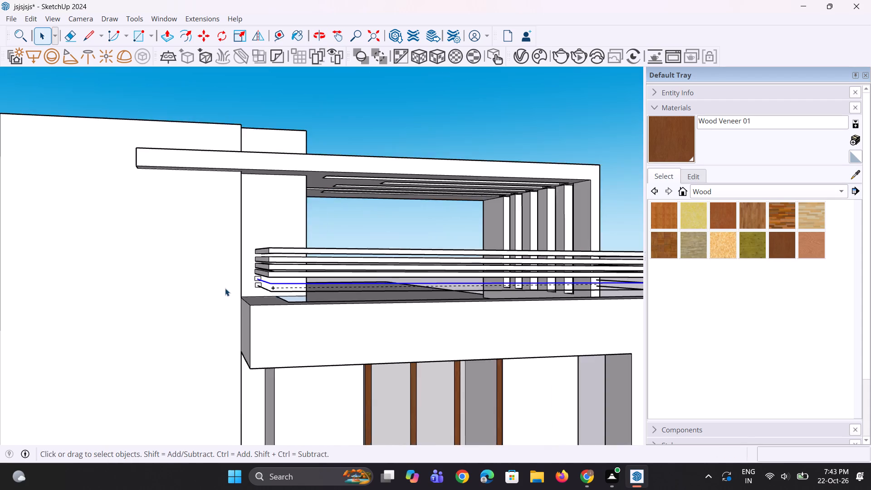
scroll(225, 288, down, 3)
scroll(447, 283, up, 13)
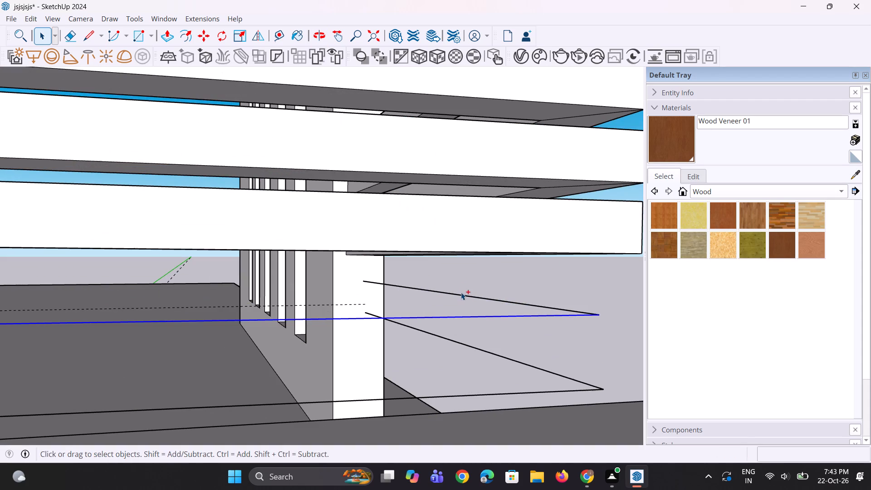
ctrl+click(464, 295)
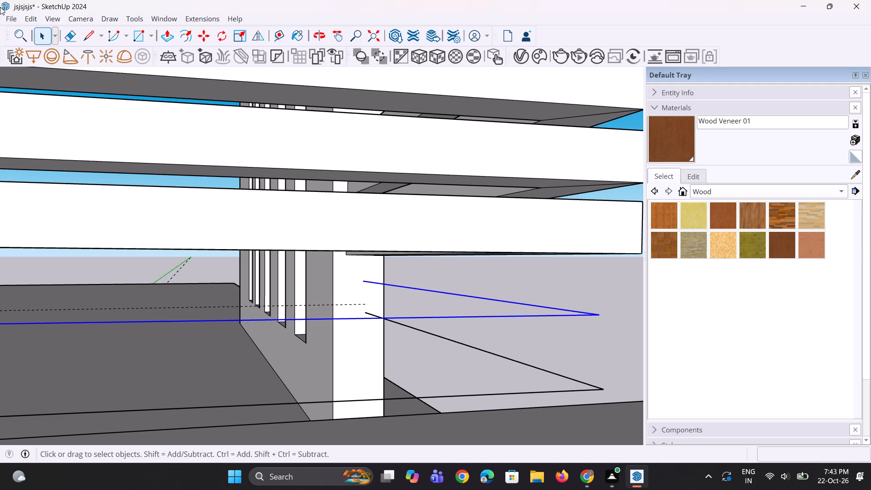
click(26, 37)
text(foll)
click(123, 163)
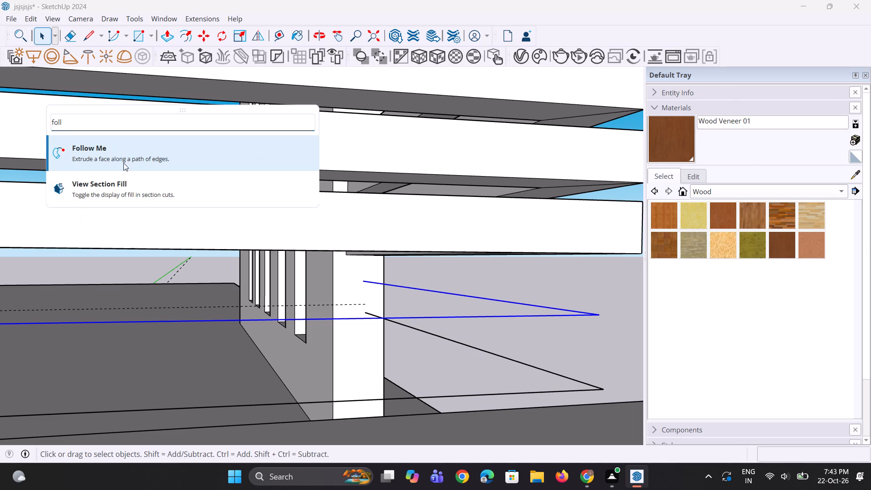
scroll(240, 280, down, 15)
middle_drag(55, 319, 125, 313)
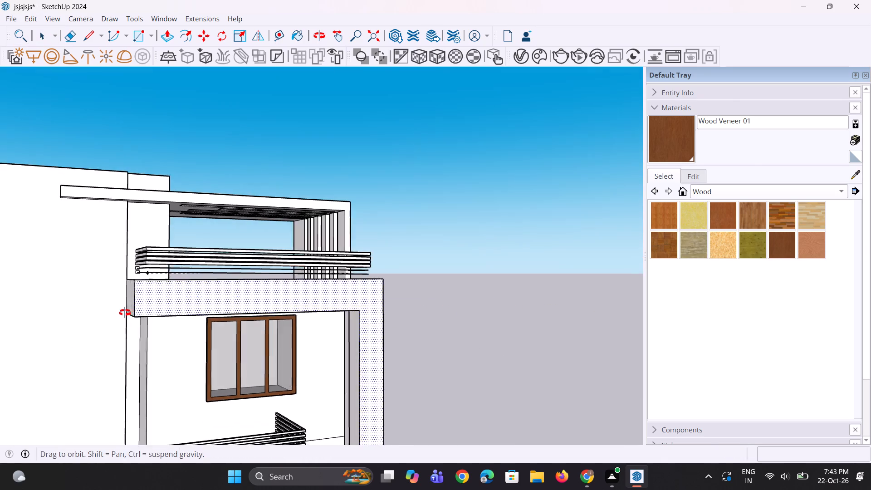
middle_drag(125, 313, 176, 306)
scroll(160, 264, up, 8)
click(154, 265)
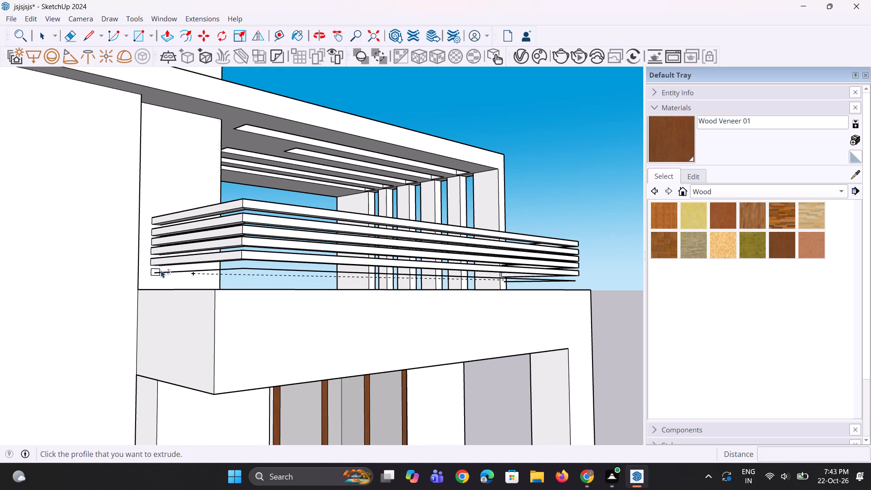
middle_drag(181, 287, 176, 289)
key(space)
key(space)
Extrude the last remaining, lowest profile along its three path segments around the terrace with Follow Me.
scroll(240, 265, up, 5)
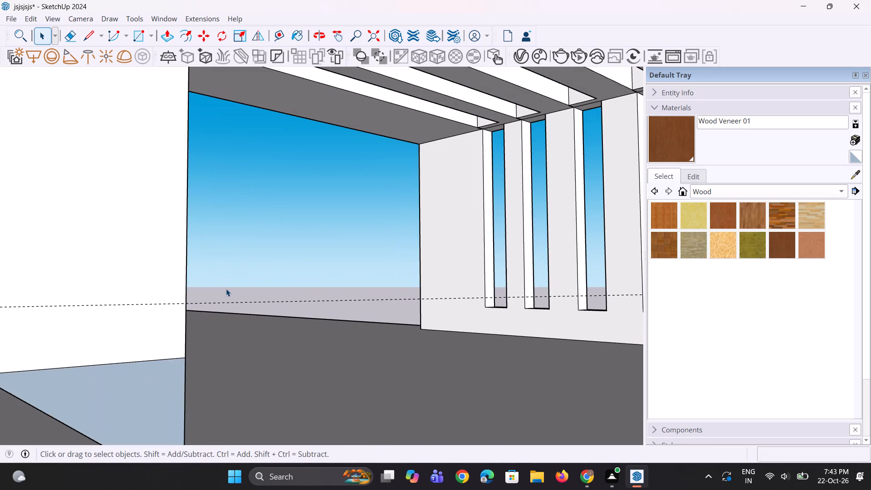
scroll(226, 289, down, 3)
click(233, 291)
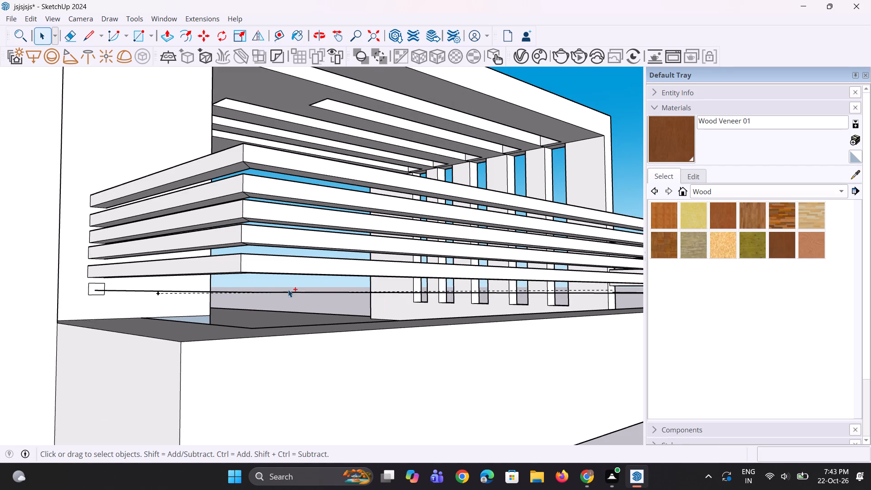
ctrl+click(292, 293)
middle_drag(276, 294, 275, 306)
scroll(241, 308, up, 4)
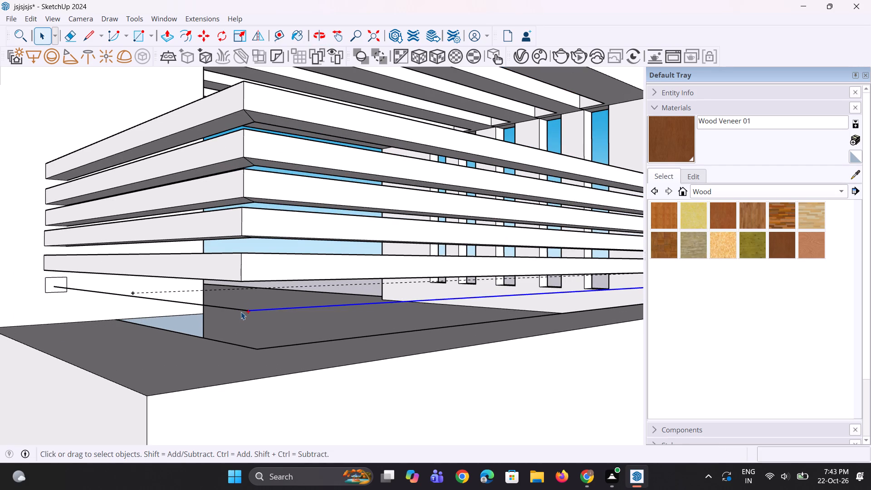
ctrl+click(241, 311)
scroll(119, 304, down, 11)
middle_drag(443, 279, 356, 261)
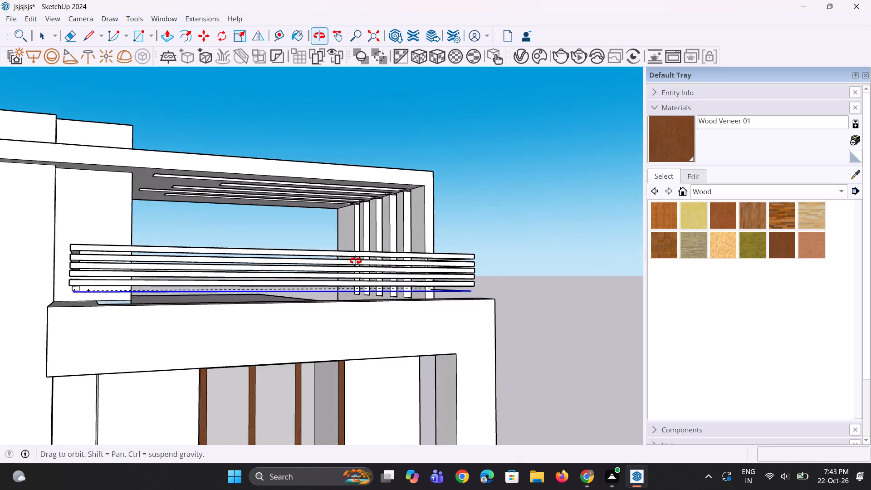
middle_drag(356, 261, 338, 240)
scroll(413, 275, up, 9)
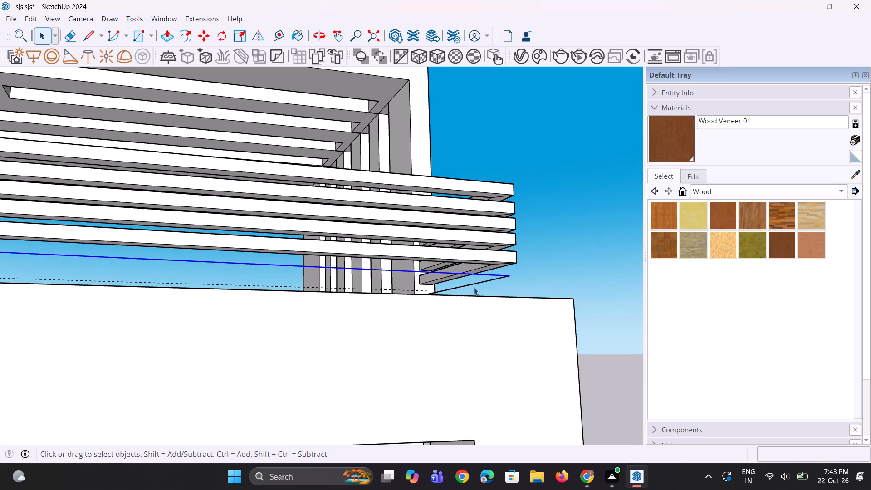
ctrl+click(479, 284)
click(483, 289)
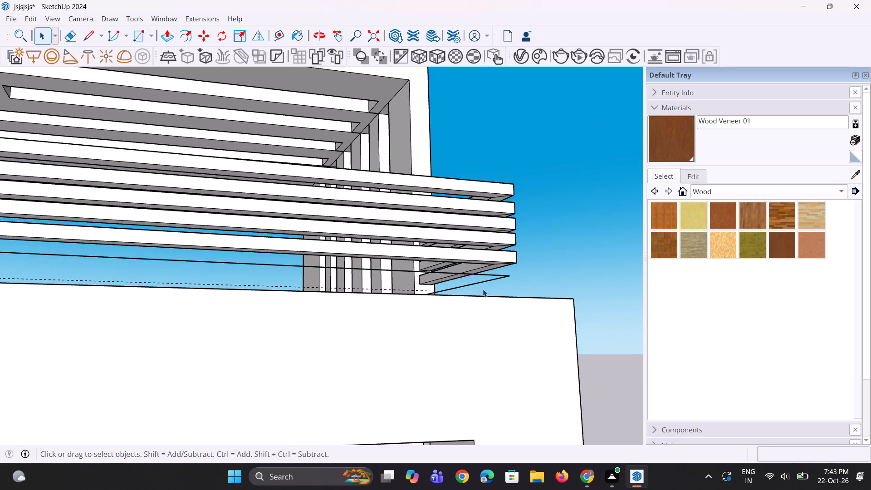
click(482, 282)
scroll(502, 277, up, 3)
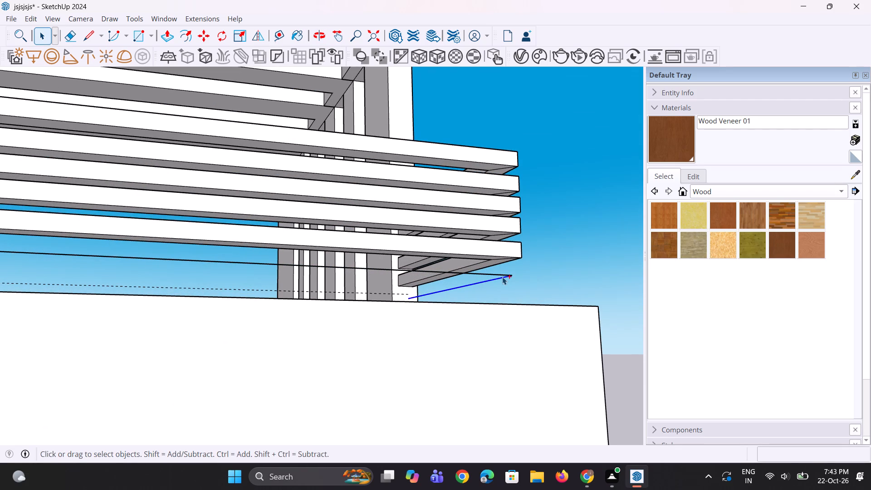
ctrl+click(503, 275)
scroll(541, 266, down, 11)
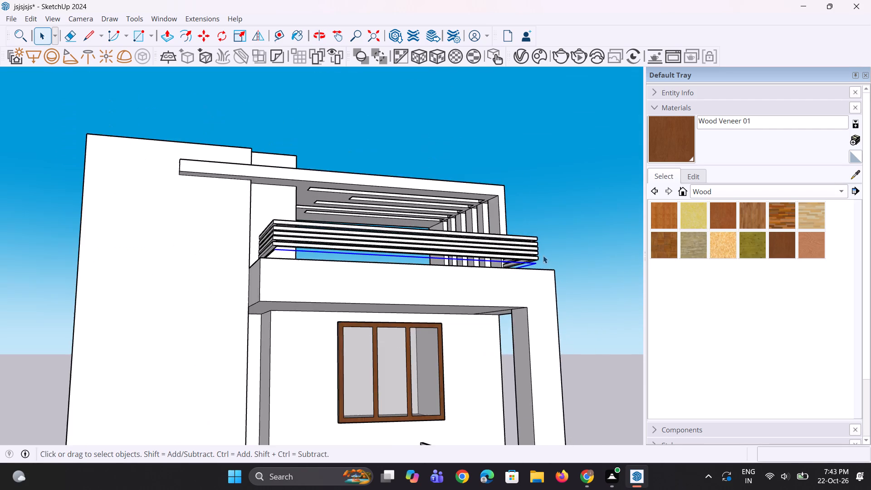
middle_drag(138, 315, 240, 360)
scroll(298, 295, up, 10)
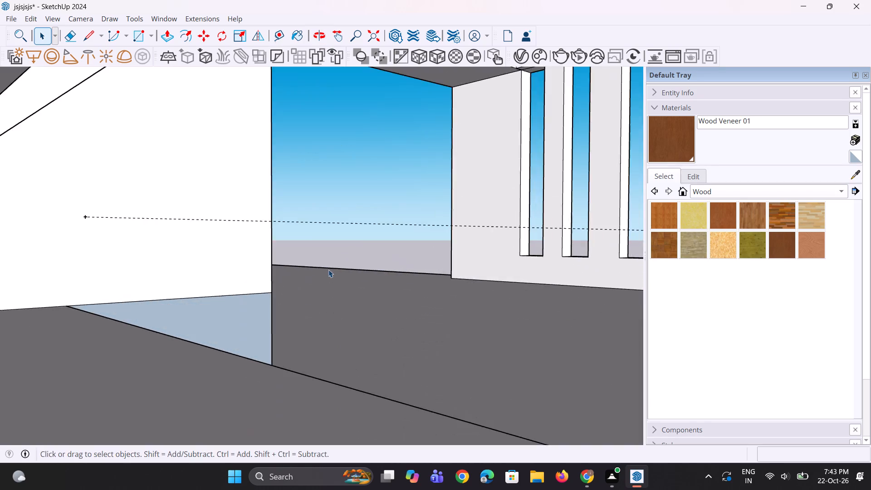
middle_drag(335, 278, 365, 265)
scroll(251, 250, down, 10)
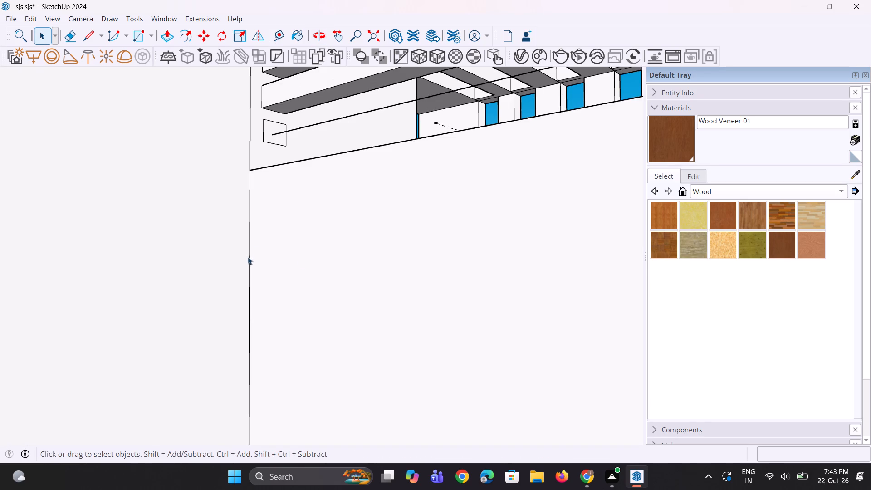
middle_drag(196, 240, 182, 336)
scroll(181, 330, down, 4)
scroll(453, 274, up, 2)
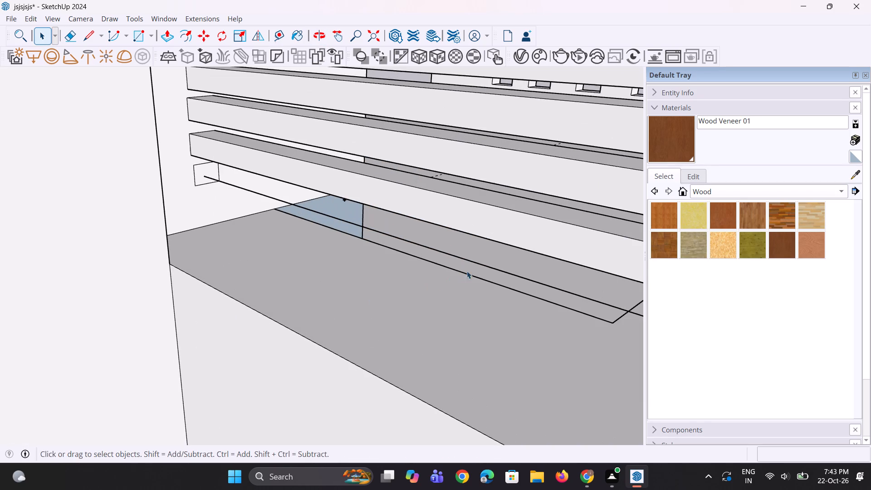
ctrl+click(485, 267)
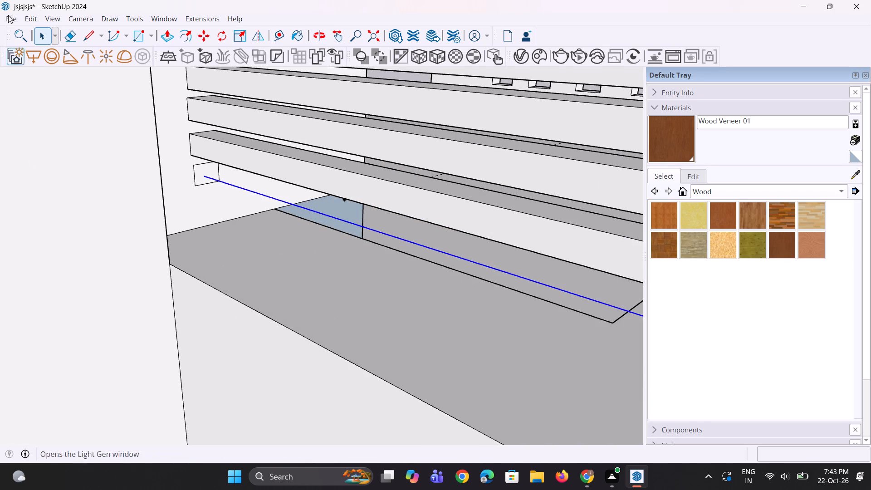
click(17, 37)
text(foll)
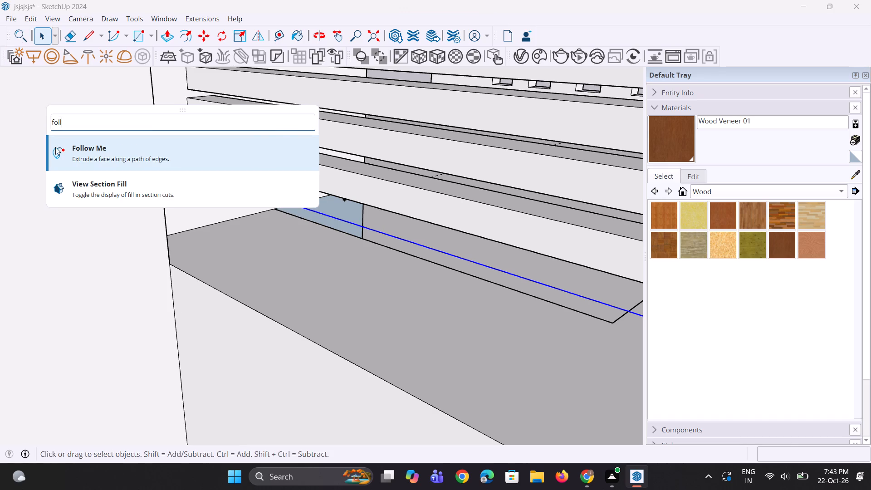
click(55, 147)
click(204, 184)
scroll(62, 274, down, 6)
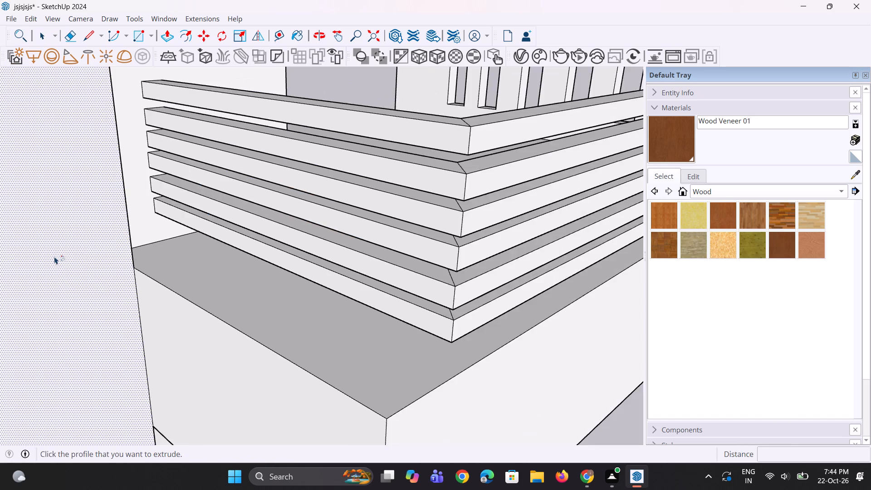
scroll(54, 256, down, 10)
middle_drag(203, 325, 98, 303)
scroll(92, 279, down, 6)
scroll(226, 297, up, 1)
middle_drag(226, 297, 170, 247)
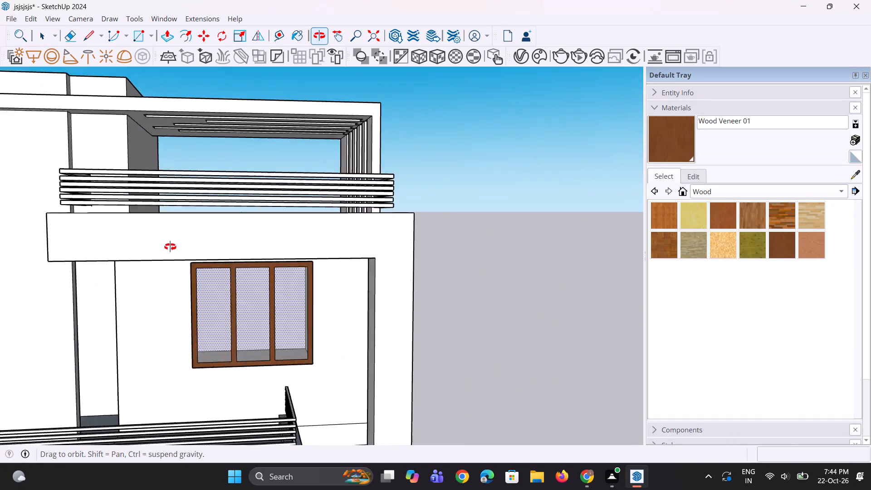
middle_drag(170, 247, 148, 253)
key(space)
key(space)
click(455, 293)
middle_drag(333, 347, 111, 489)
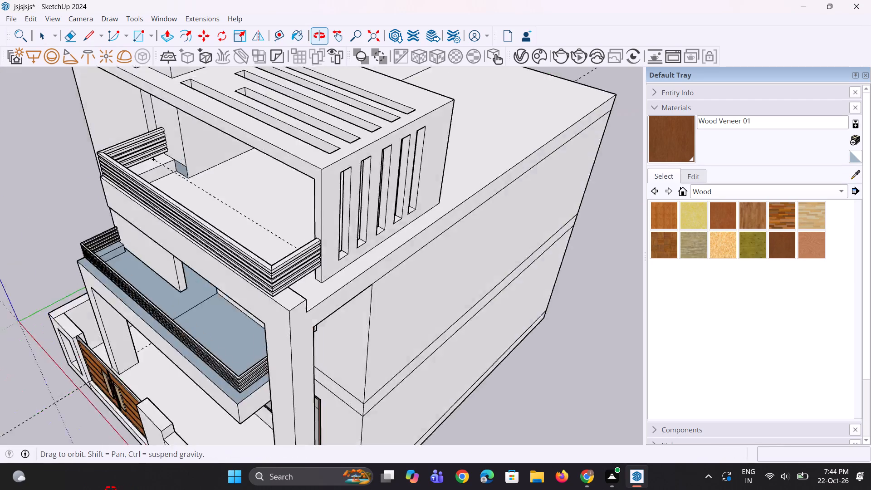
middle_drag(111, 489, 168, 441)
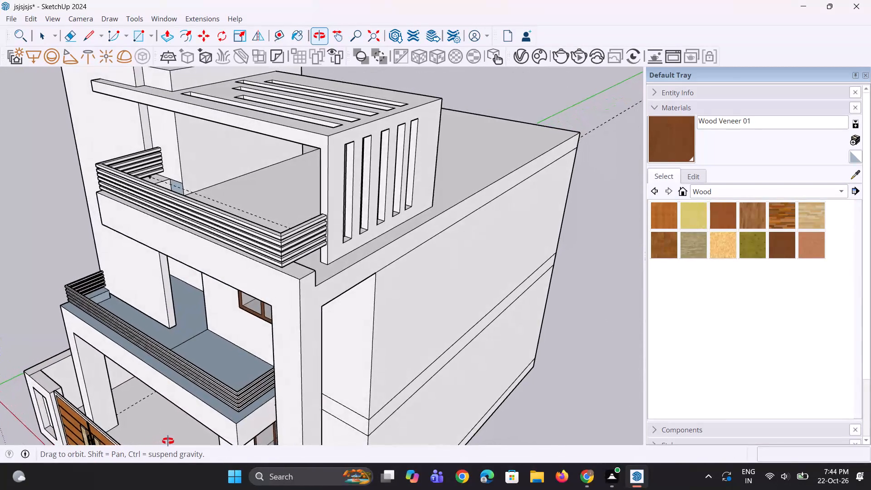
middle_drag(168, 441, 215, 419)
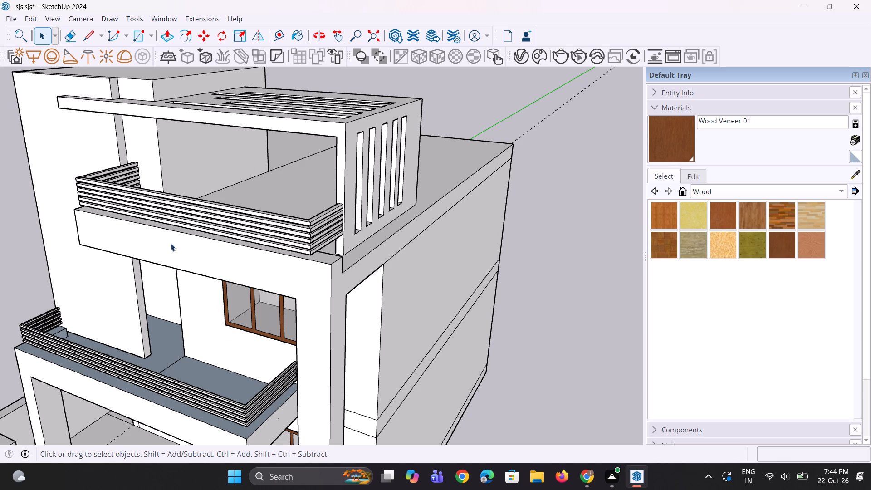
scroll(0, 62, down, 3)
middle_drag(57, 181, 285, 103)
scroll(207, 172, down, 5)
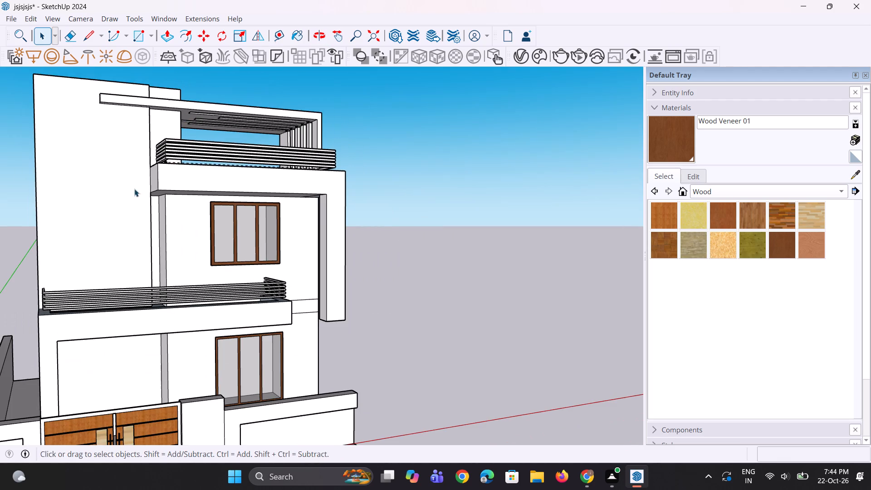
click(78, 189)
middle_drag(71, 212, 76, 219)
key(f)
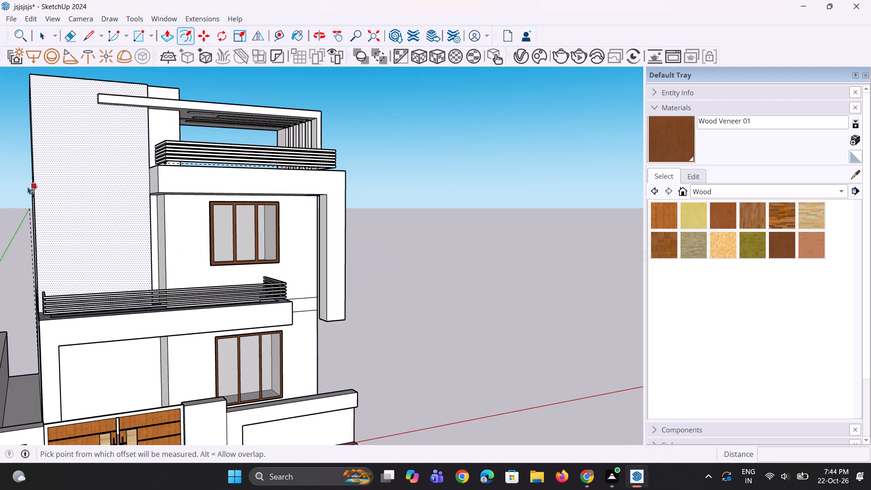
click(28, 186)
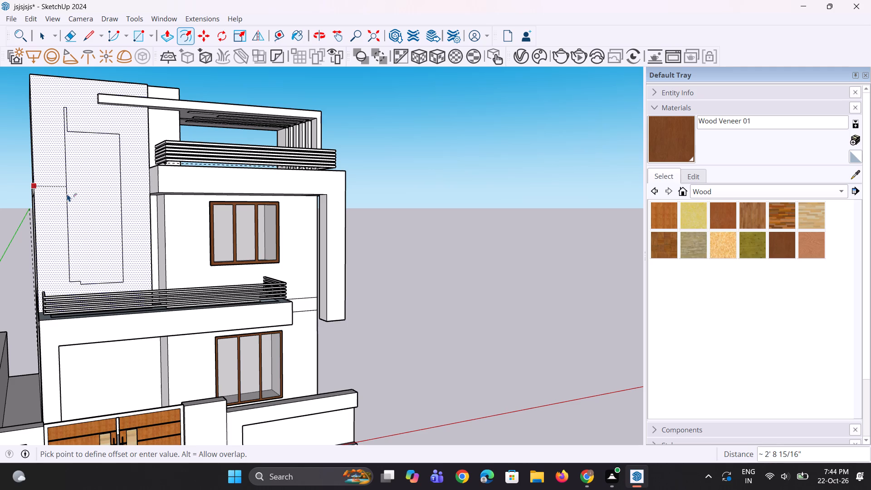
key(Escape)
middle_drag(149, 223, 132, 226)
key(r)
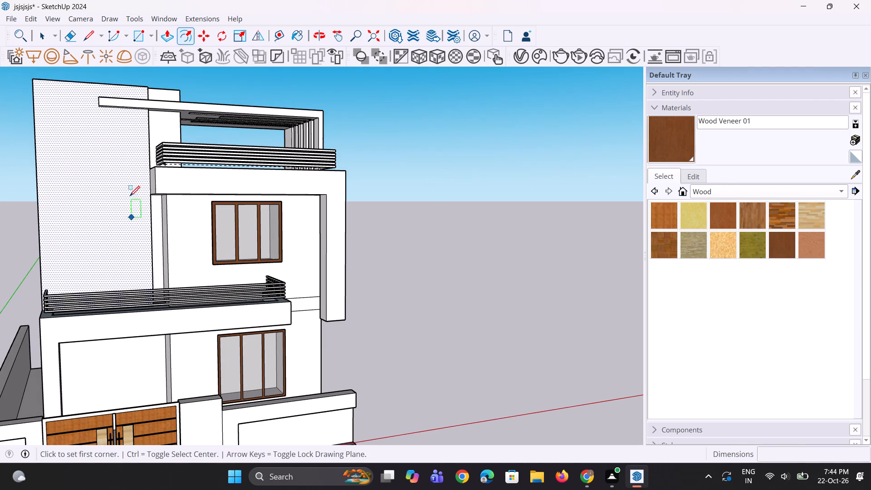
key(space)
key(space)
Offset the outline of the tall front tower wall inward by about 3 feet to draw an inner panel.
click(74, 167)
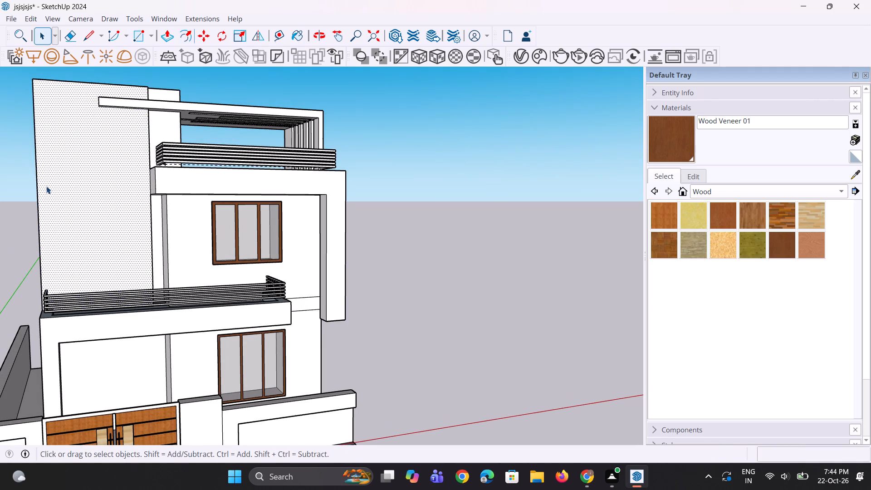
key(f)
click(34, 187)
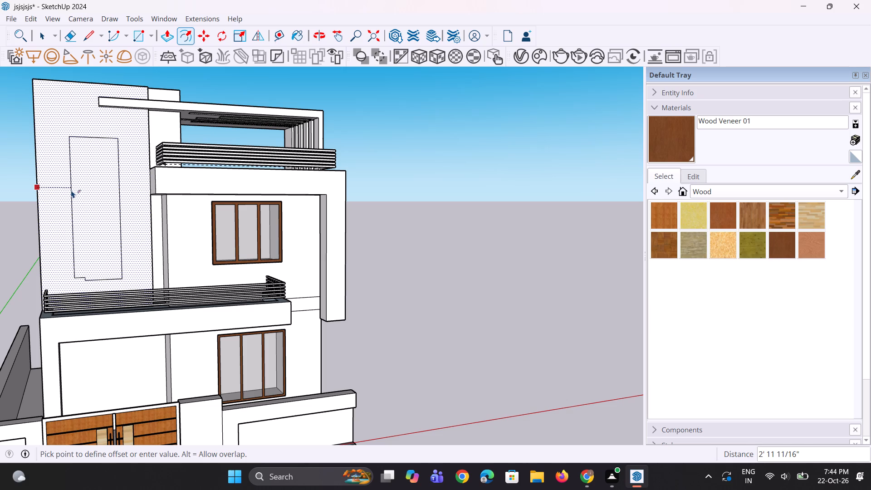
click(71, 190)
middle_drag(77, 220, 77, 228)
scroll(104, 278, up, 2)
key(space)
scroll(91, 287, up, 5)
key(space)
key(space)
key(space)
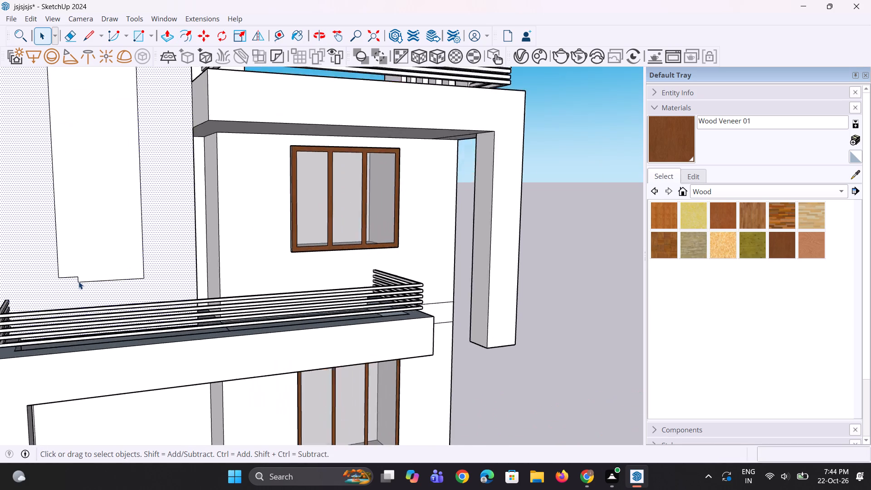
Move the short stepped edge at the panel outline's lower corner down 3 9/16" in line with the bottom edge.
scroll(78, 281, up, 1)
click(73, 275)
scroll(72, 277, up, 5)
key(m)
scroll(88, 274, up, 2)
click(76, 275)
click(80, 287)
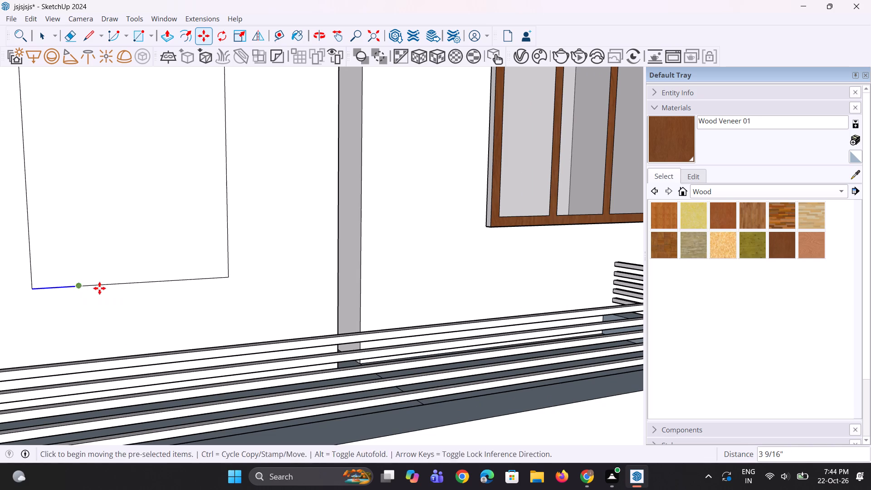
key(space)
Move the top edge of the tower wall's panel outline upward to make the panel taller.
scroll(111, 271, down, 4)
click(111, 271)
scroll(111, 270, down, 10)
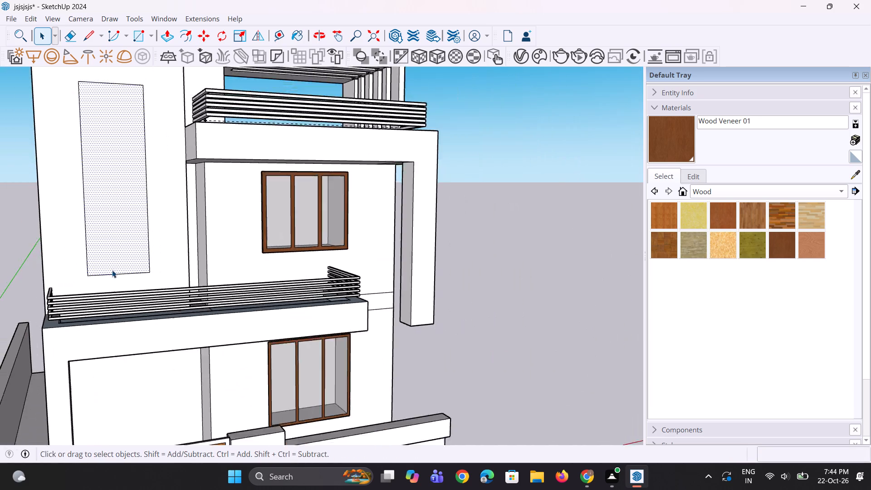
scroll(112, 270, down, 5)
scroll(112, 141, up, 4)
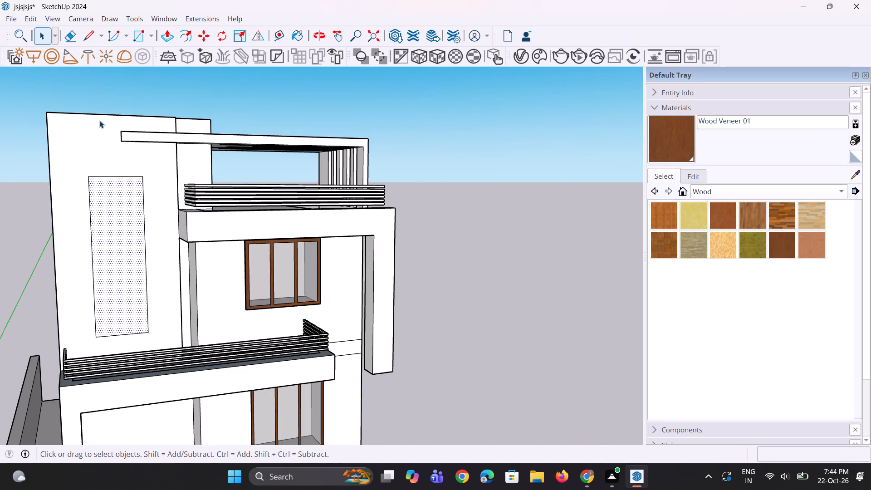
click(103, 175)
scroll(101, 175, up, 5)
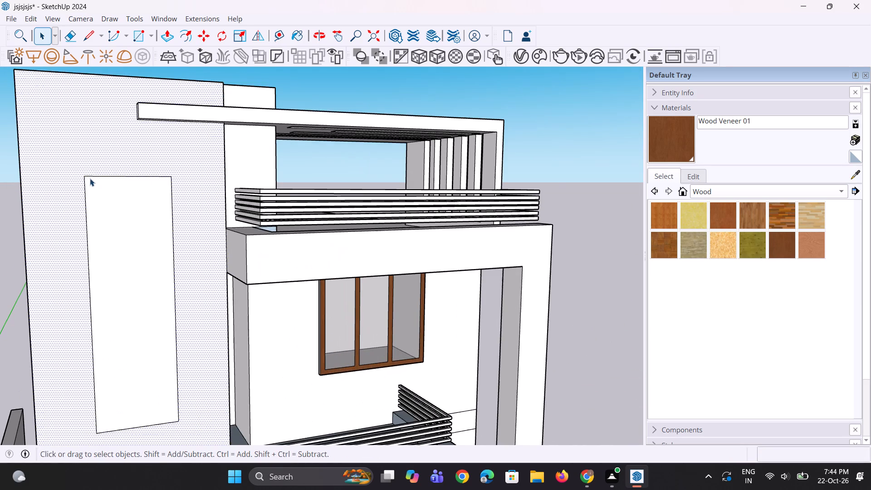
click(92, 176)
scroll(92, 176, up, 3)
key(m)
scroll(67, 177, up, 1)
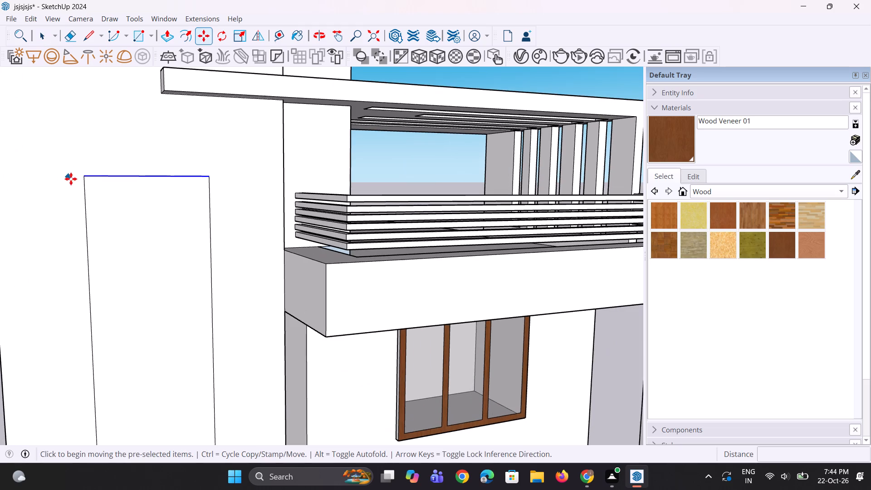
click(84, 175)
click(81, 144)
key(space)
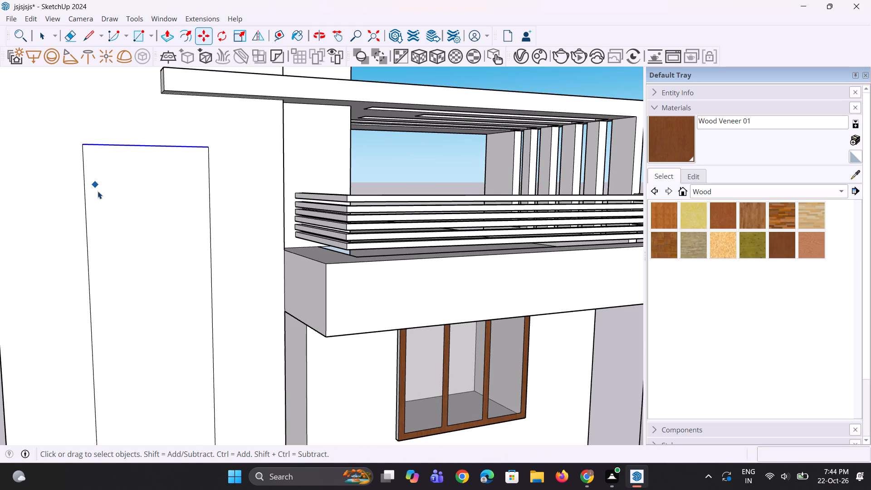
Offset the tower wall's panel outline outward to form a narrow frame border around it.
click(109, 205)
middle_drag(157, 240, 131, 240)
scroll(124, 232, down, 11)
middle_drag(130, 277, 118, 280)
key(f)
click(116, 282)
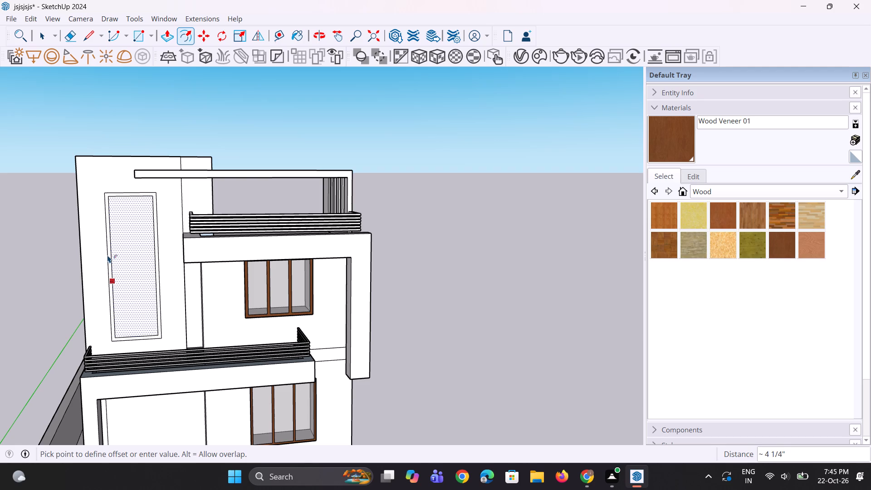
click(105, 254)
key(v)
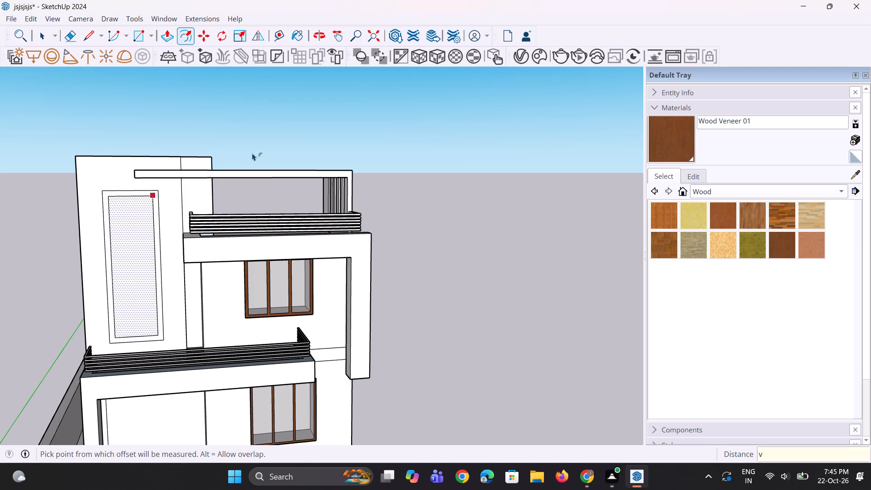
double_click(275, 138)
middle_drag(215, 223, 231, 218)
key(space)
key(space)
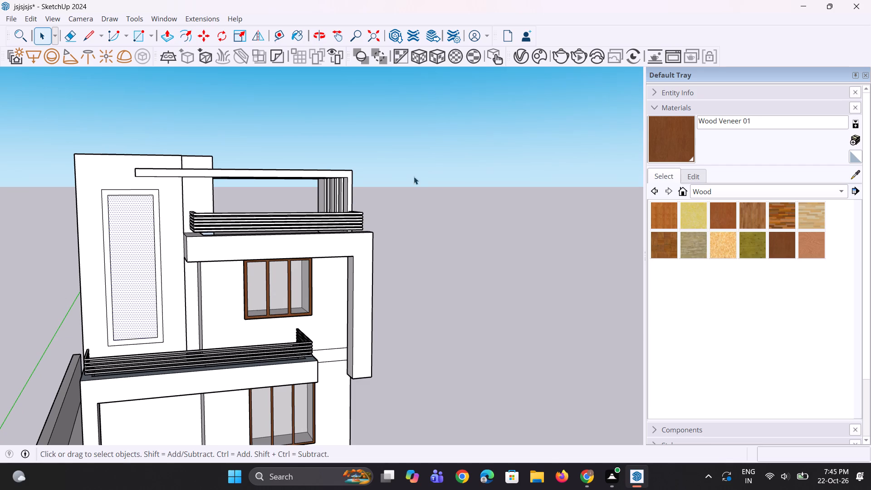
key(space)
click(433, 175)
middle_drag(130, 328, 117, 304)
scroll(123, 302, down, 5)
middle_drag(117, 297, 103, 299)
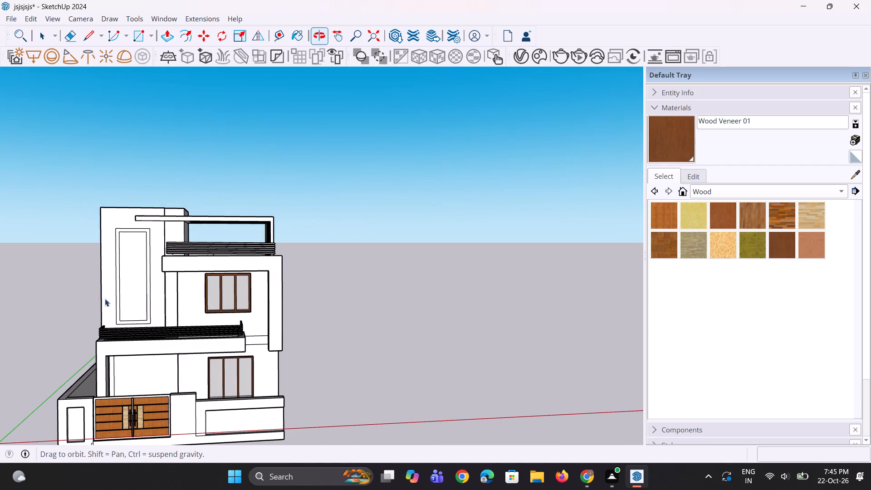
Copy the inner panel face of the tower wall about 17 feet sideways into the empty space beside the house.
scroll(112, 280, up, 4)
middle_drag(135, 291, 139, 334)
scroll(139, 334, up, 1)
scroll(109, 230, up, 2)
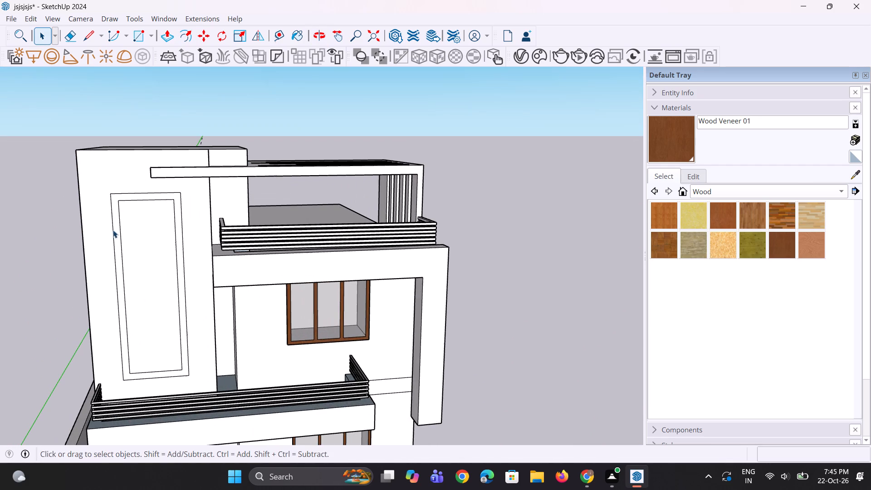
click(153, 294)
scroll(188, 269, down, 10)
key(m)
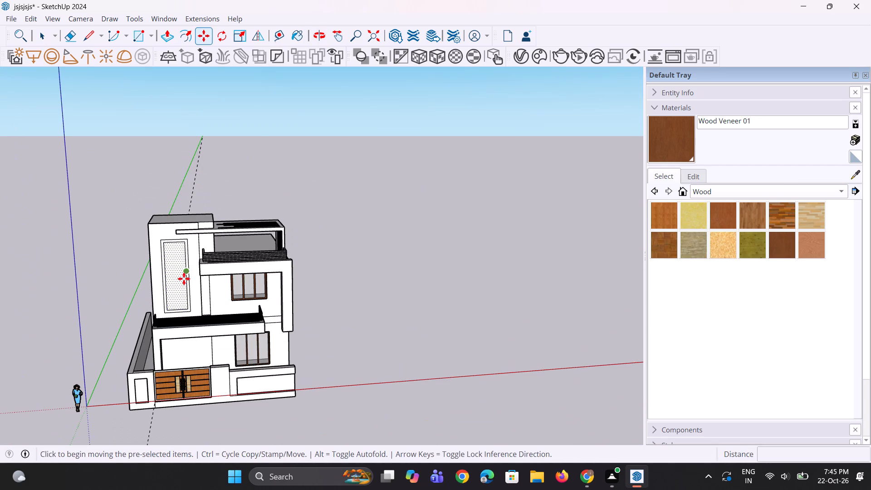
click(178, 279)
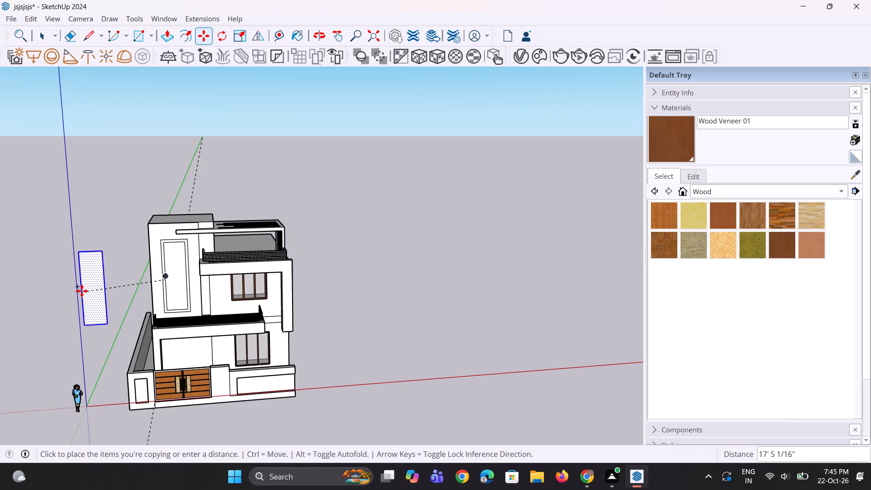
click(82, 284)
middle_drag(108, 274, 172, 235)
scroll(181, 234, down, 5)
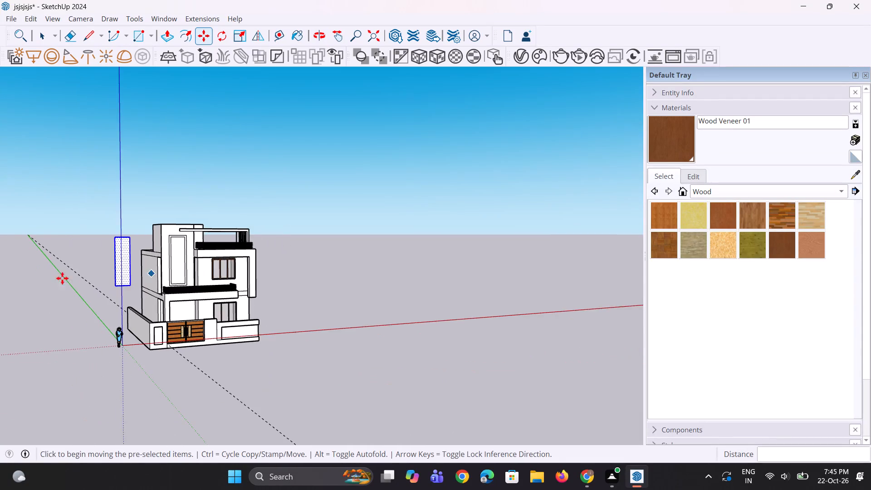
middle_drag(61, 257, 62, 227)
key(space)
key(space)
click(300, 313)
middle_drag(291, 316, 279, 320)
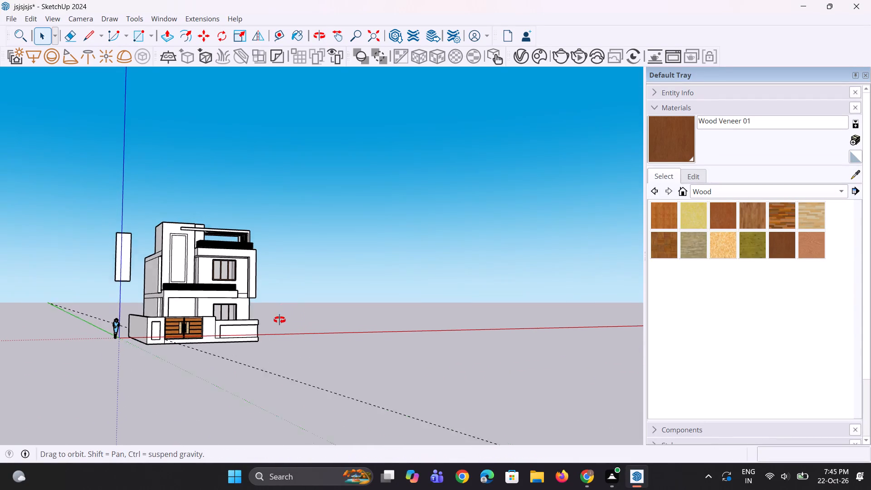
middle_drag(279, 320, 279, 321)
Delete all the guides in the model.
click(34, 21)
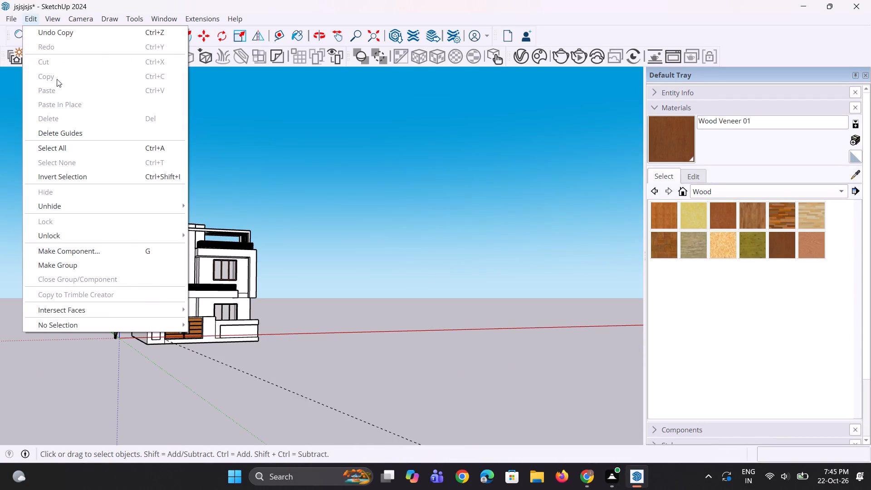
click(62, 133)
Push/Pull the copied panel face by 3".
scroll(92, 218, up, 7)
middle_drag(135, 276, 126, 279)
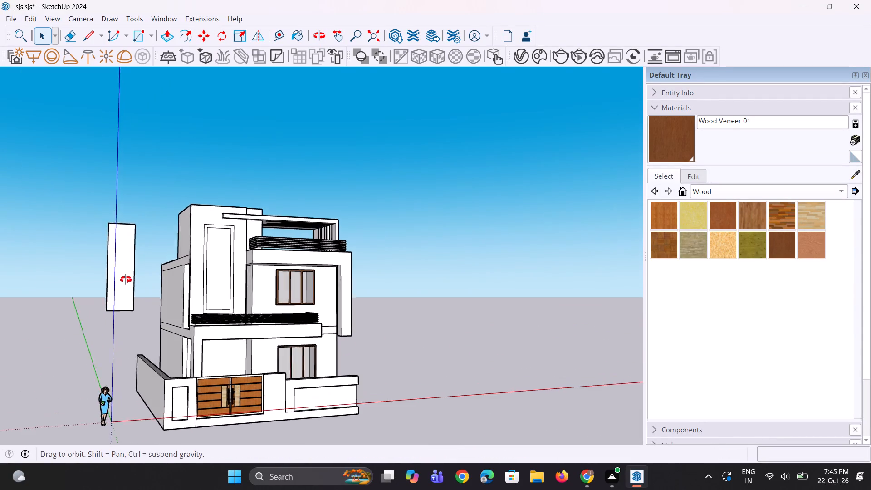
middle_drag(126, 279, 125, 280)
scroll(115, 243, up, 5)
key(p)
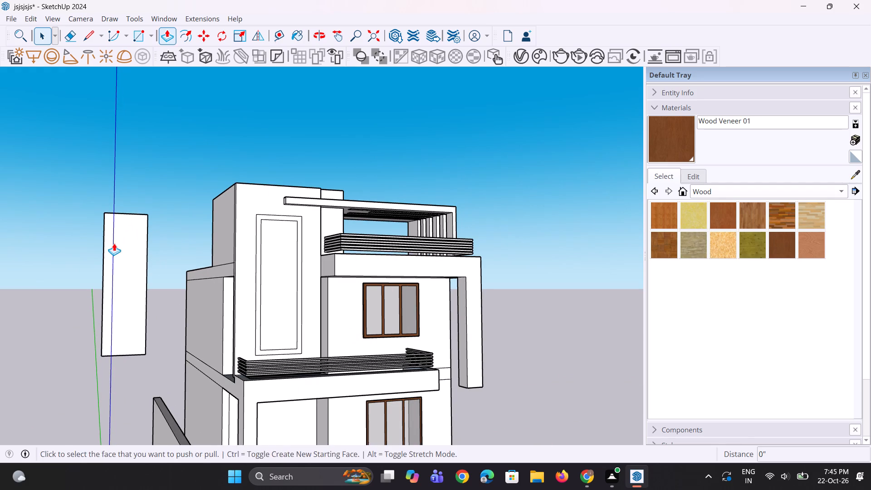
click(114, 244)
text(3")
key(Return)
key(space)
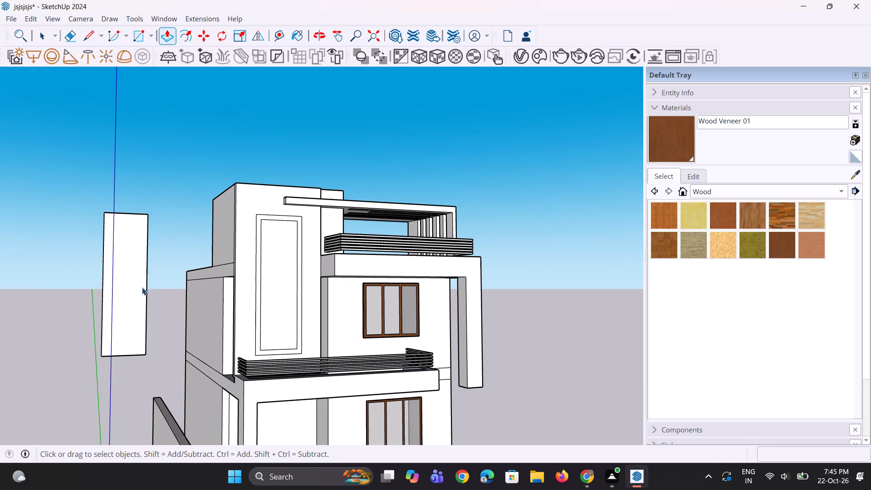
key(space)
scroll(73, 319, down, 2)
scroll(65, 302, up, 4)
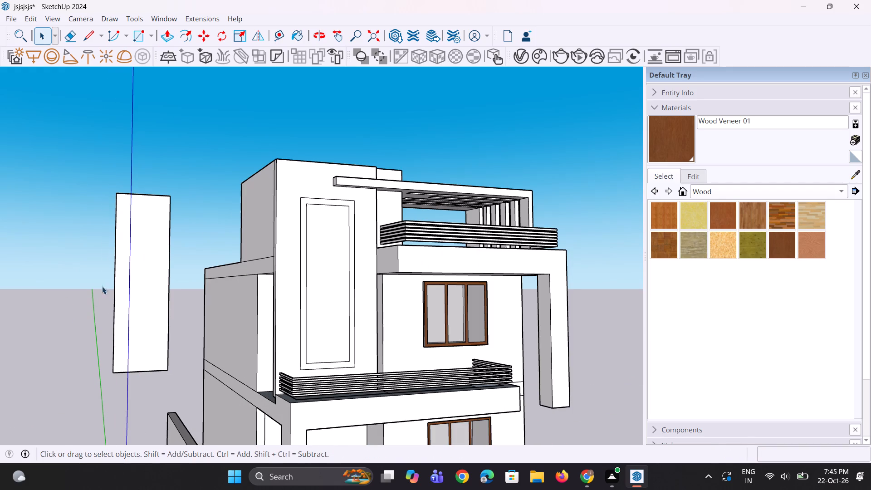
Copy the separate panel's left edge across to its right edge and divide the spacing by 2 to draw a vertical centre line.
click(115, 295)
middle_drag(123, 367, 111, 368)
scroll(112, 375, up, 5)
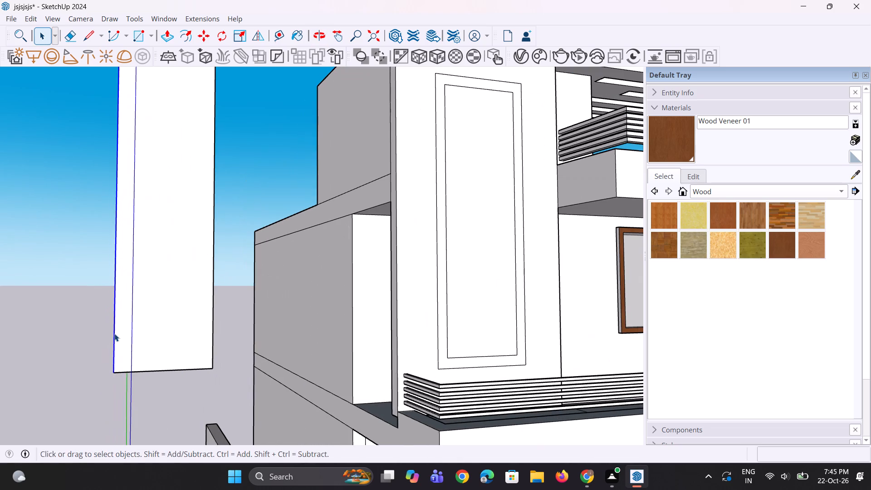
key(m)
scroll(116, 337, up, 1)
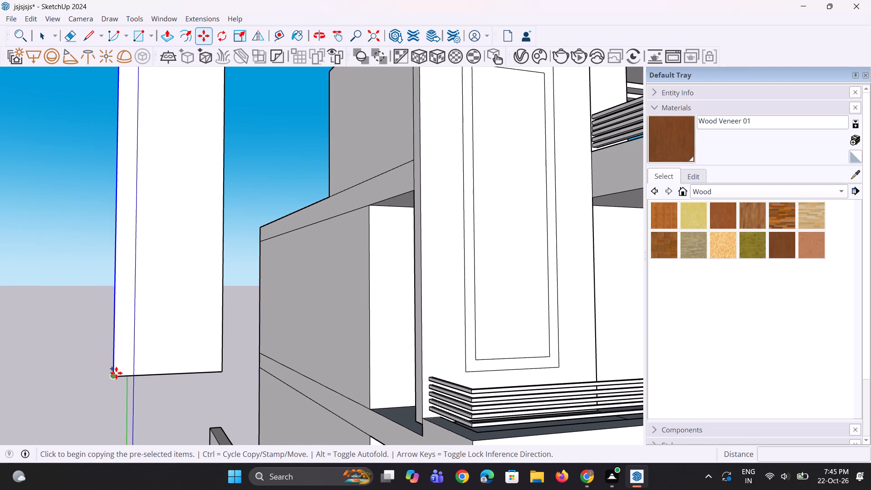
click(116, 374)
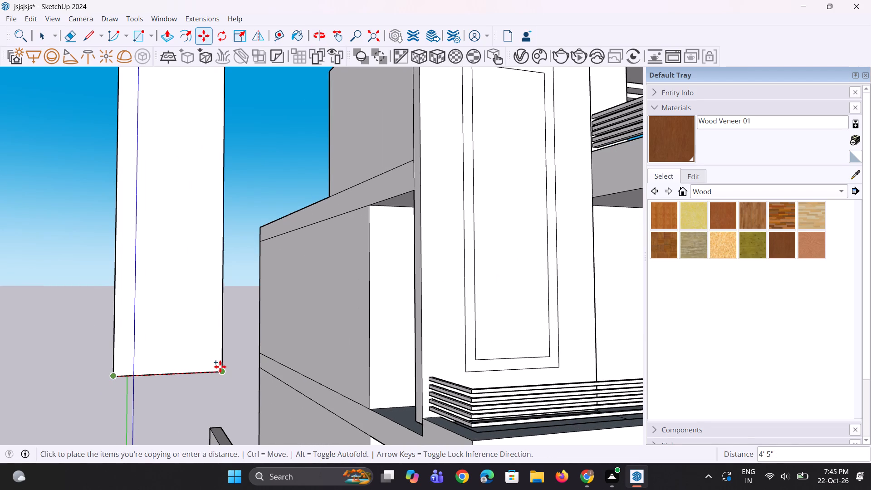
click(221, 367)
text(/2)
key(Return)
key(space)
key(space)
Copy the panel's vertical centre line 1.5" toward the right edge.
scroll(195, 311, up, 1)
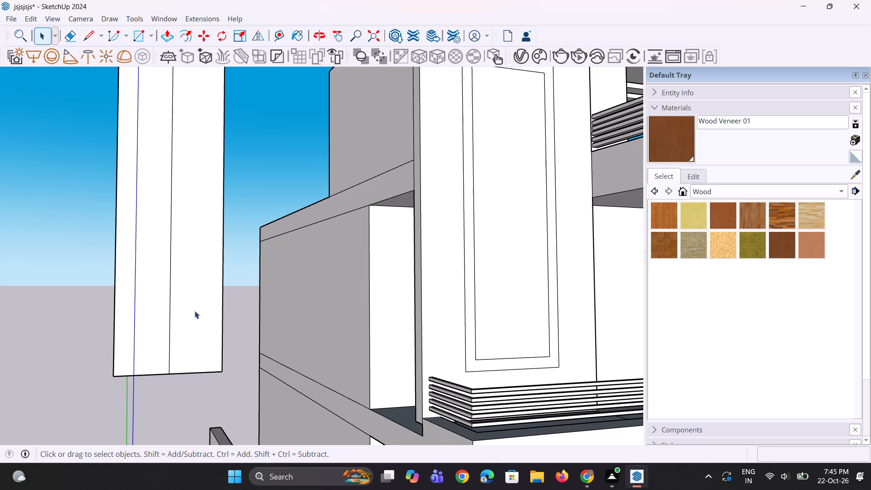
click(167, 373)
scroll(166, 379, up, 2)
key(m)
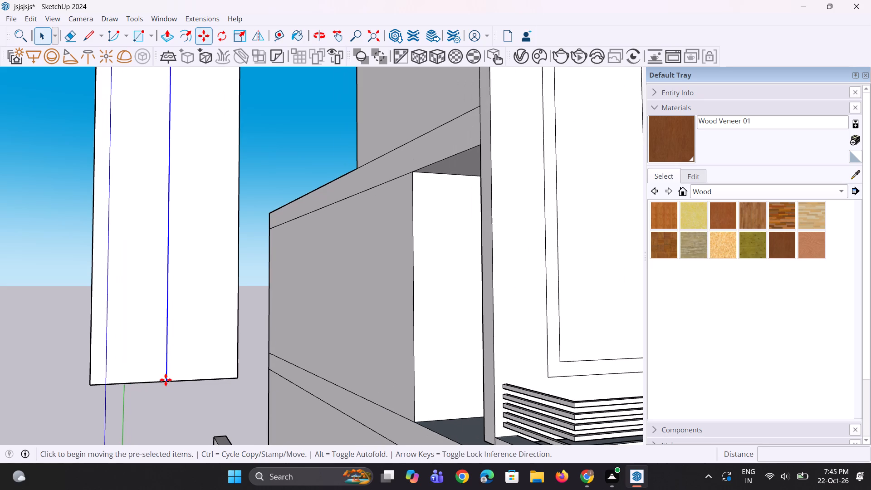
ctrl+scroll(166, 387, up, 1)
click(167, 382)
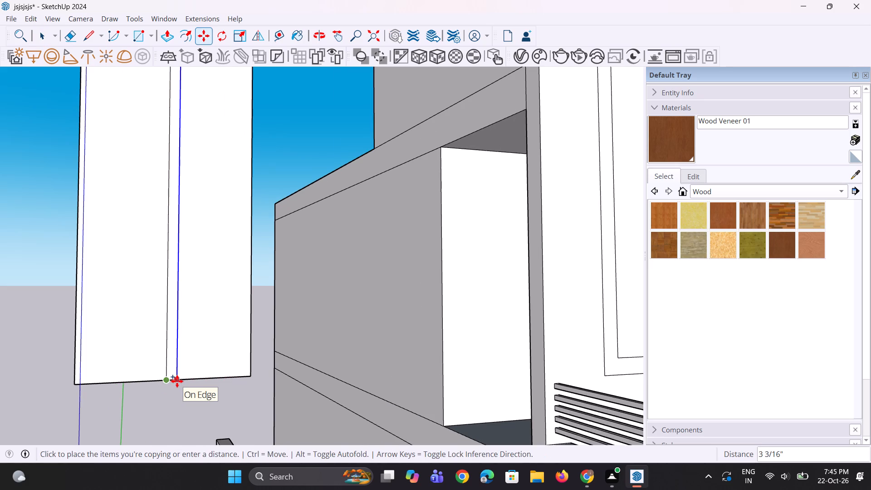
text(1.5")
key(Return)
key(space)
key(space)
Move the panel's original centre line 1 1/2" toward the left edge to form a 3" wide central vertical strip.
scroll(137, 350, up, 1)
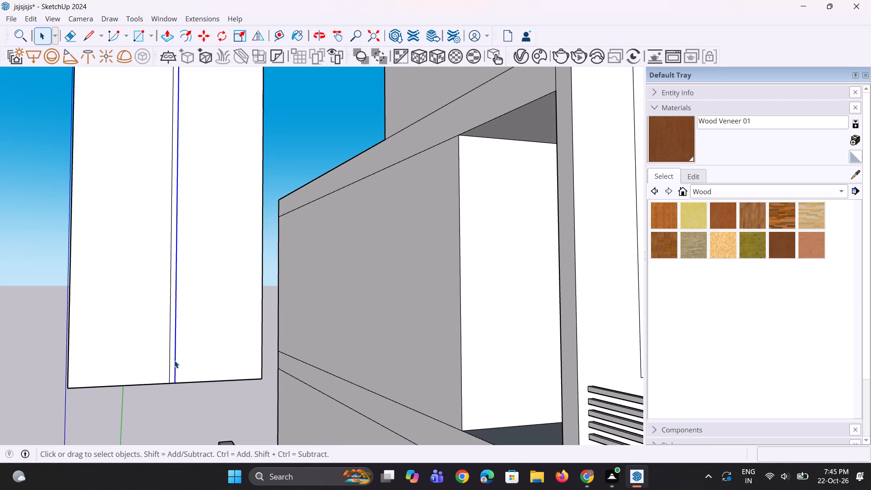
key(m)
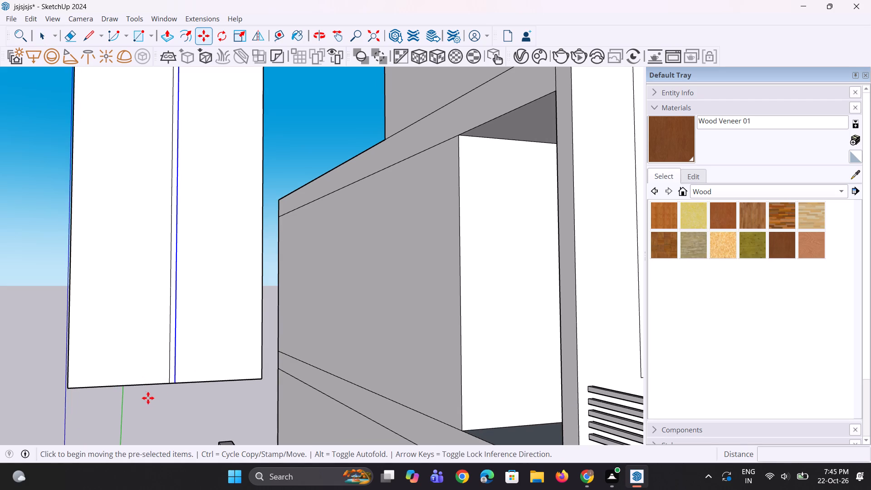
click(176, 384)
click(170, 384)
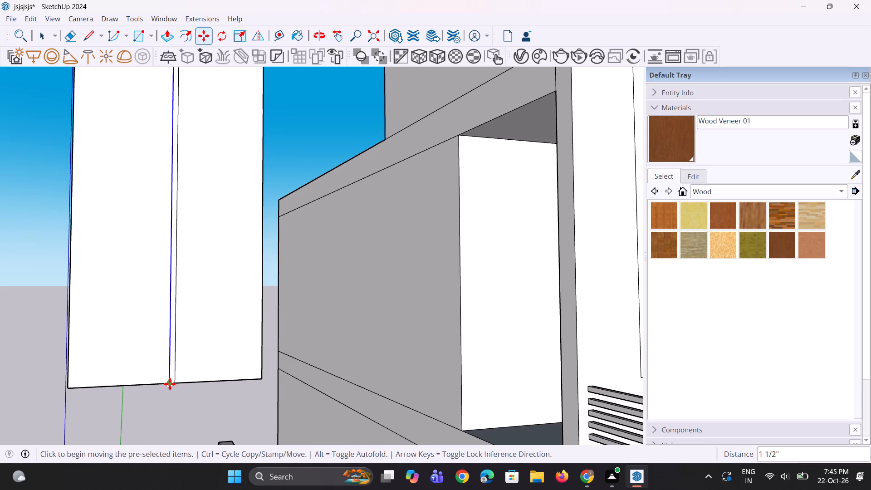
click(168, 384)
click(160, 384)
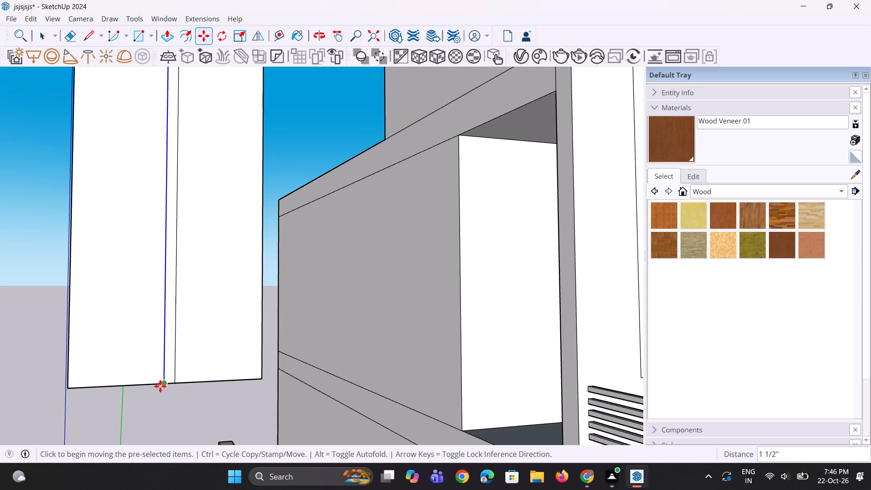
scroll(159, 391, down, 10)
middle_drag(158, 389, 142, 387)
key(space)
key(space)
click(180, 200)
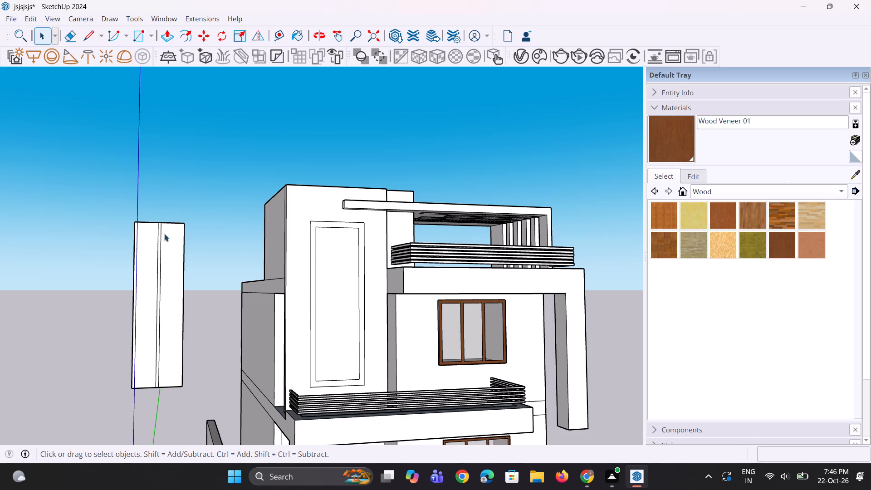
Copy the top edge segment right of the vertical strip down about 3' 1 9/16" as a horizontal dividing line.
scroll(161, 250, up, 7)
click(173, 195)
scroll(171, 206, up, 1)
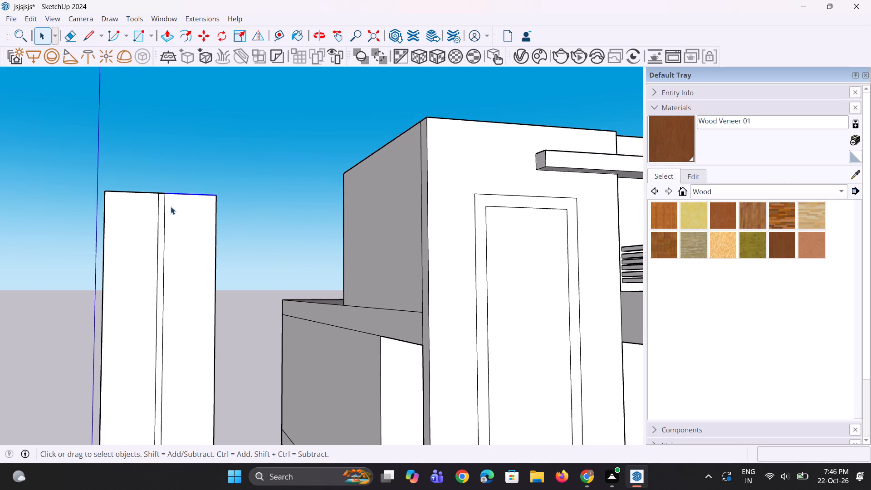
key(m)
click(166, 196)
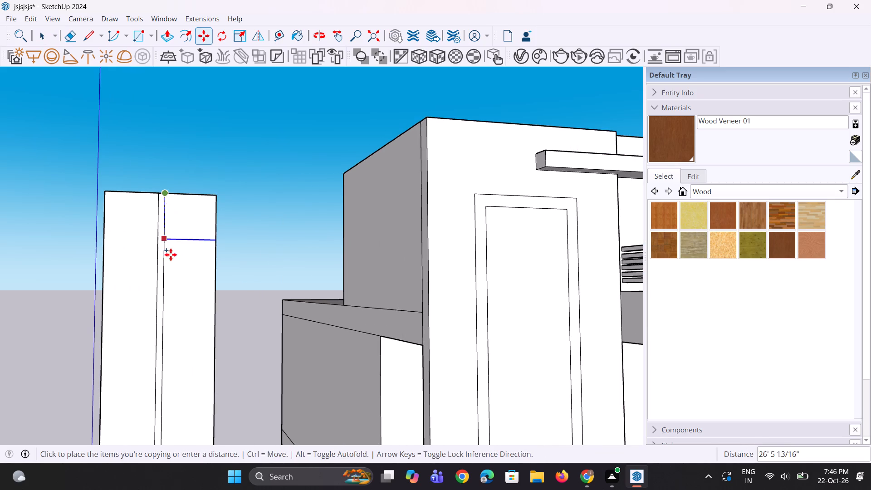
click(166, 270)
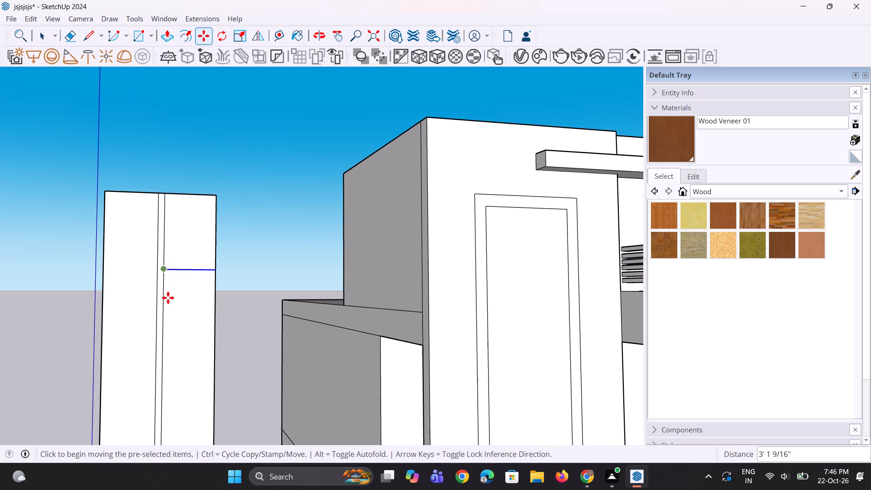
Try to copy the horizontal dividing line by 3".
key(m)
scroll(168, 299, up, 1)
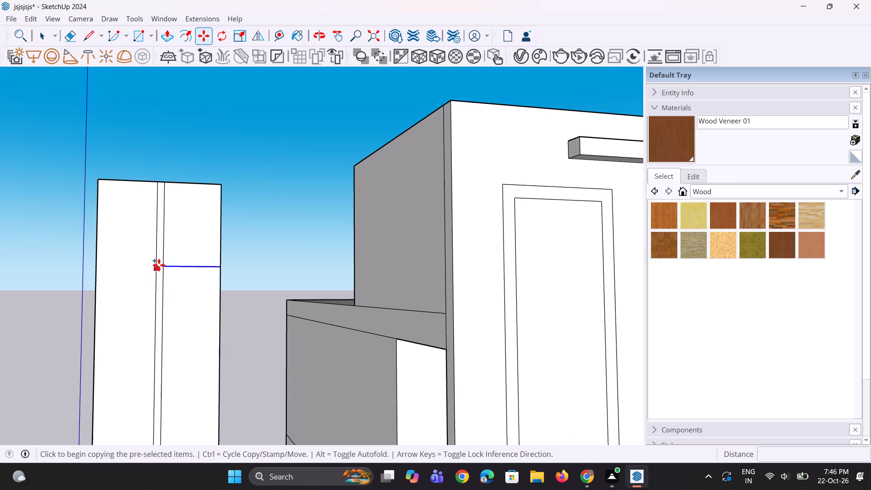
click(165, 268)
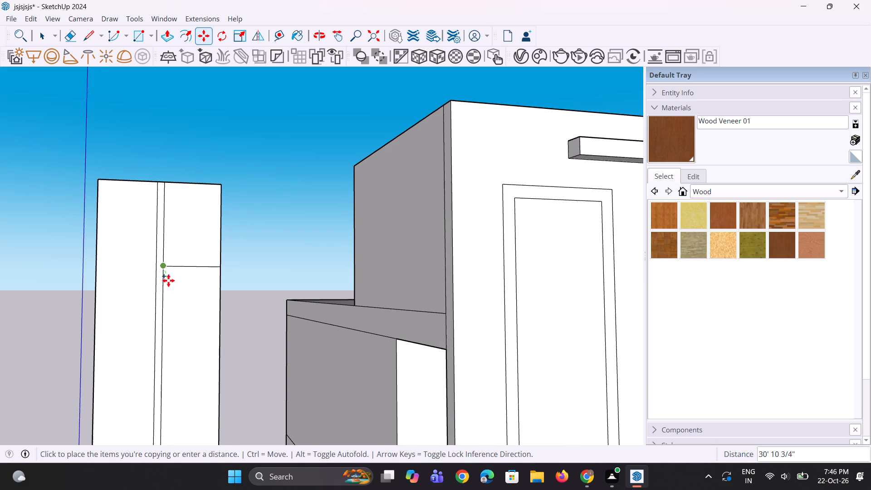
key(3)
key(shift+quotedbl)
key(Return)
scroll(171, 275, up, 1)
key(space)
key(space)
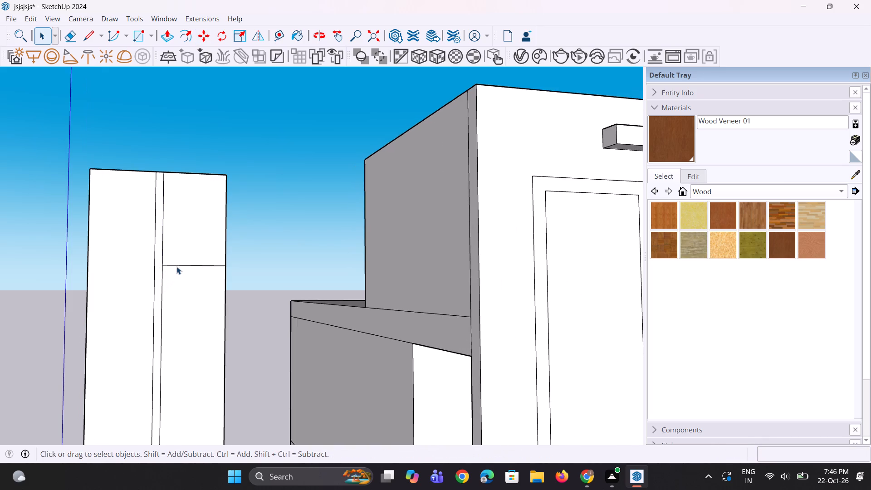
Copy the horizontal dividing line 3" downward along the vertical strip to form a narrow horizontal band.
click(176, 266)
scroll(161, 273, up, 2)
key(m)
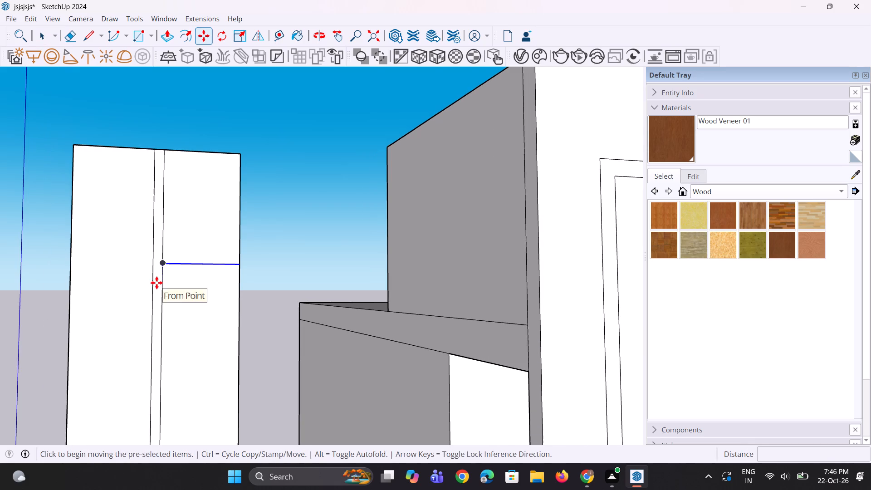
click(161, 262)
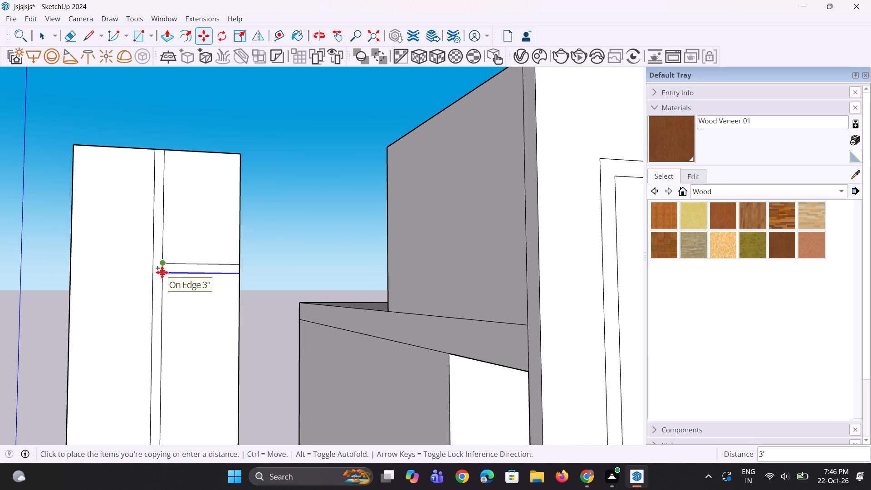
click(162, 272)
scroll(174, 263, down, 11)
middle_drag(171, 329, 168, 334)
key(space)
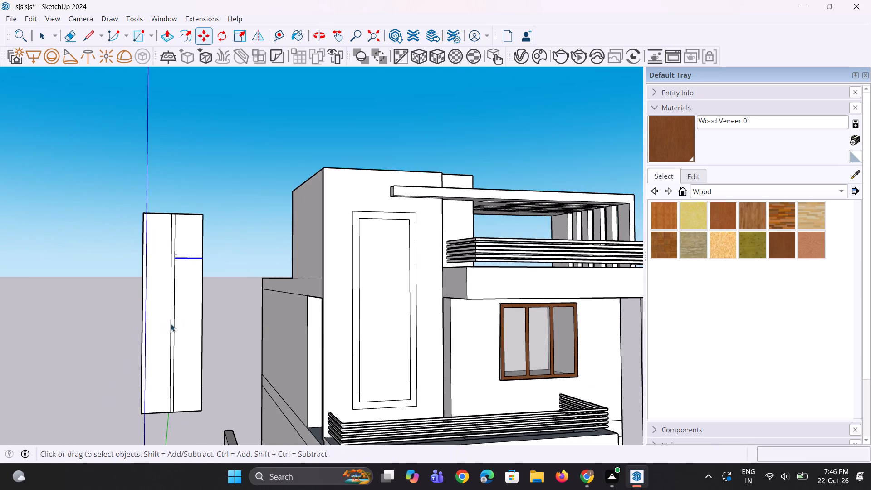
key(space)
Copy the narrow horizontal band down the panel's right half to form a second band nearer the bottom edge.
scroll(193, 262, up, 5)
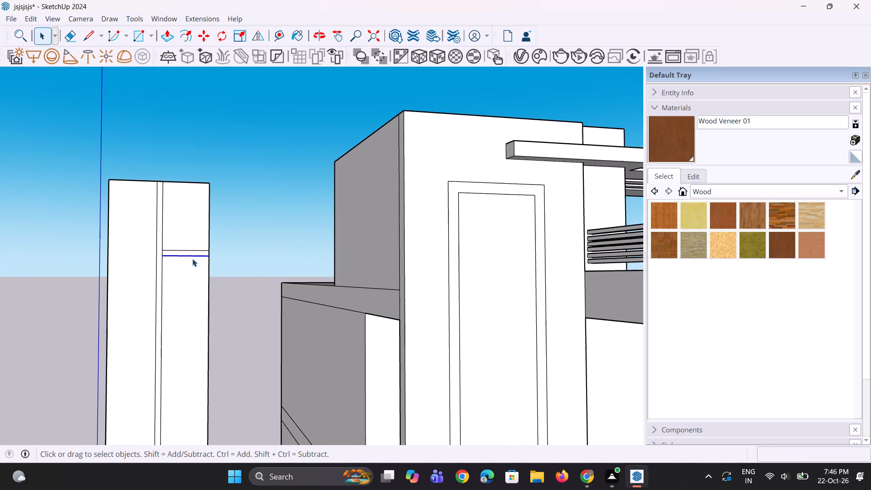
click(191, 253)
key(m)
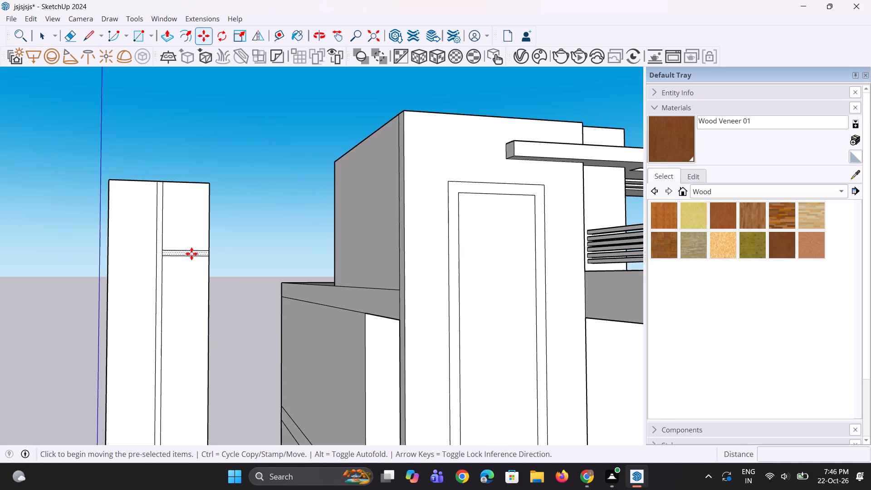
click(210, 252)
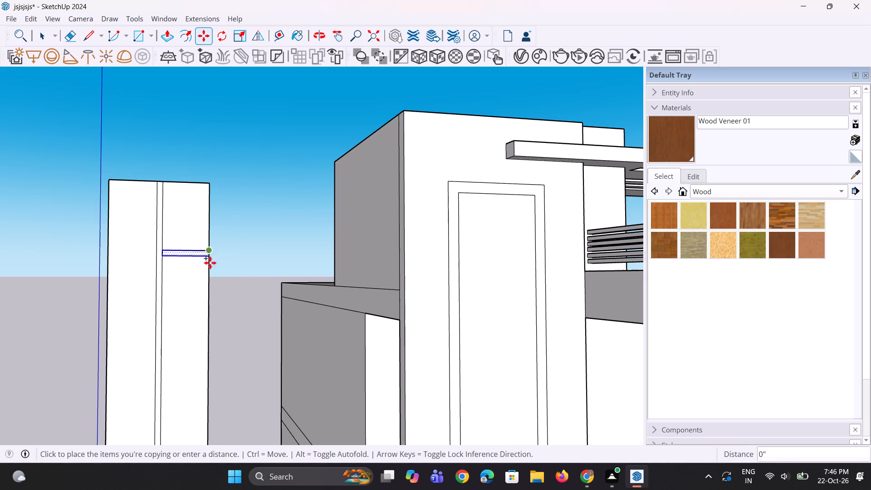
scroll(210, 280, down, 7)
scroll(212, 352, up, 4)
click(208, 351)
key(space)
key(space)
click(225, 255)
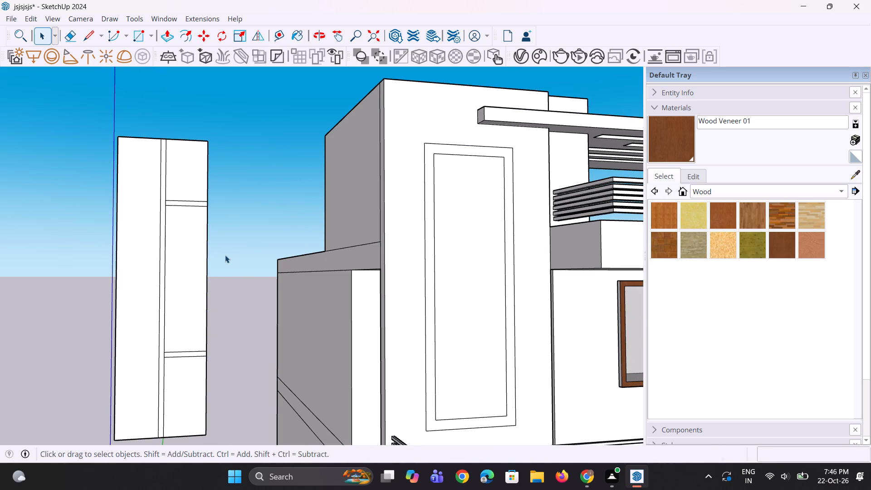
Copy the top edge segment left of the vertical strip down about 7' 5 3/4" as a horizontal dividing line.
middle_drag(129, 265, 155, 270)
scroll(105, 268, down, 5)
scroll(106, 265, up, 2)
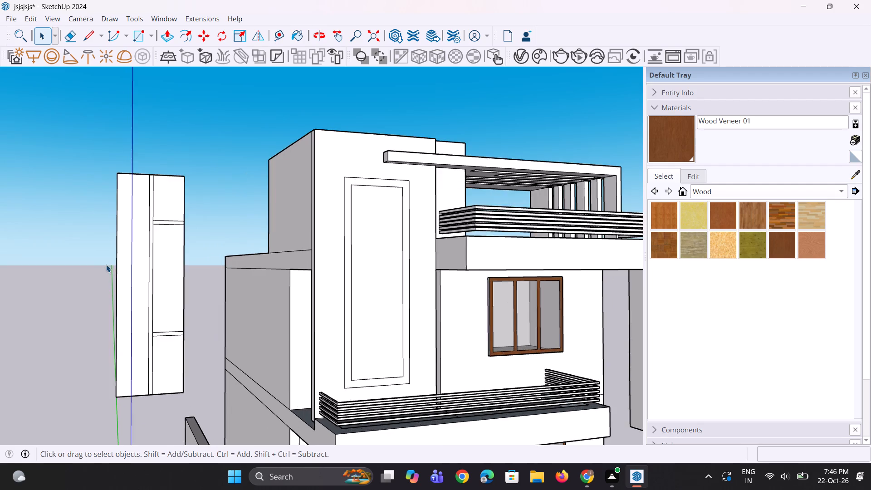
scroll(147, 265, up, 2)
click(120, 154)
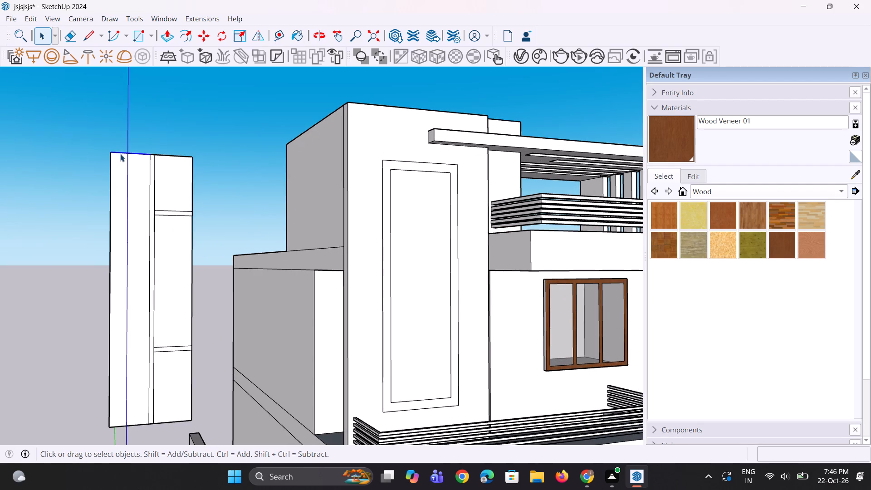
scroll(111, 158, up, 2)
key(m)
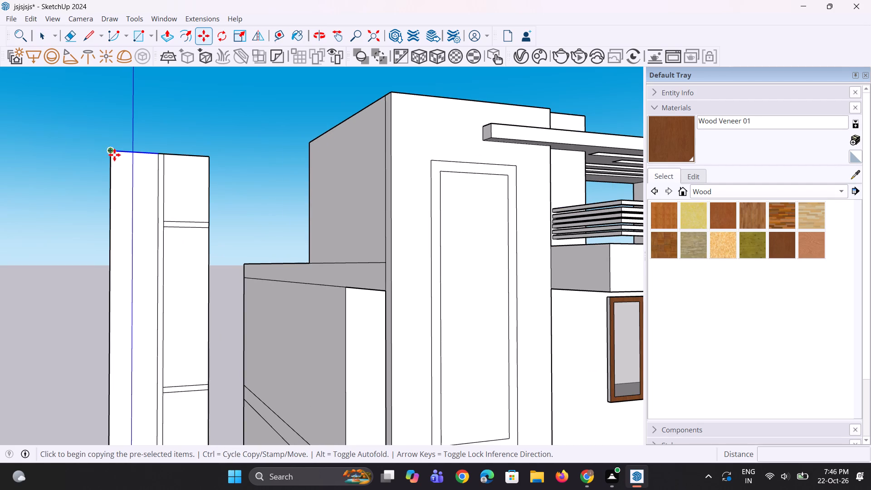
click(111, 154)
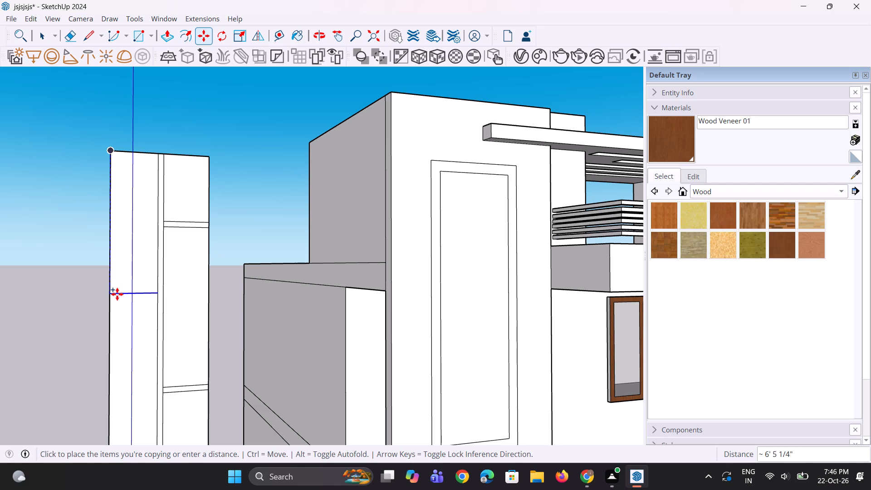
click(117, 317)
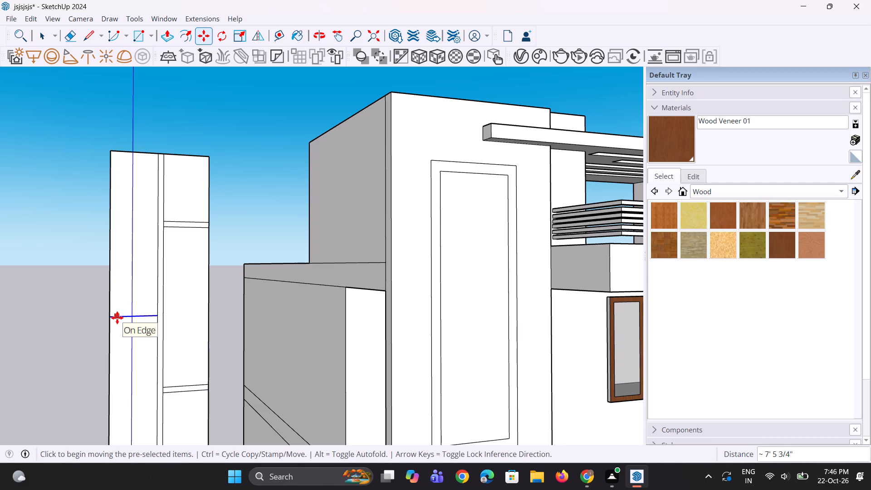
Copy the new dividing line a short distance downward to form a narrow horizontal band in the panel's left half.
key(m)
ctrl+scroll(117, 320, up, 4)
click(107, 318)
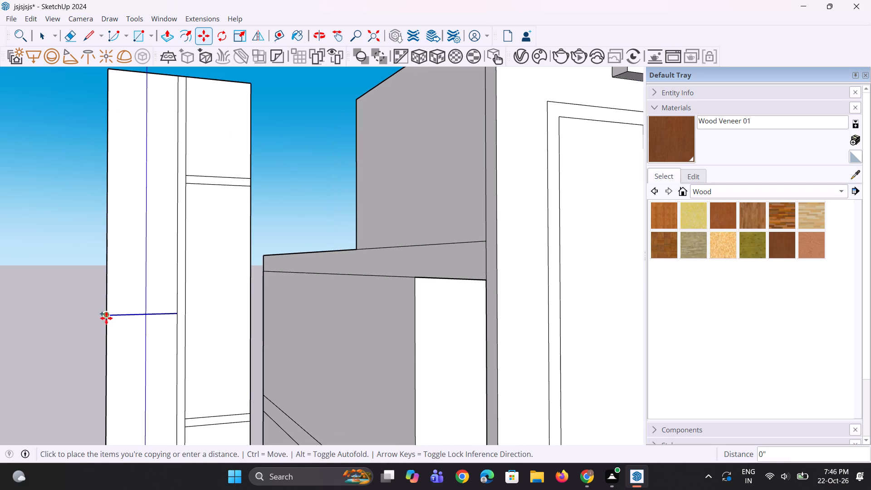
click(108, 327)
scroll(123, 279, down, 5)
key(space)
key(space)
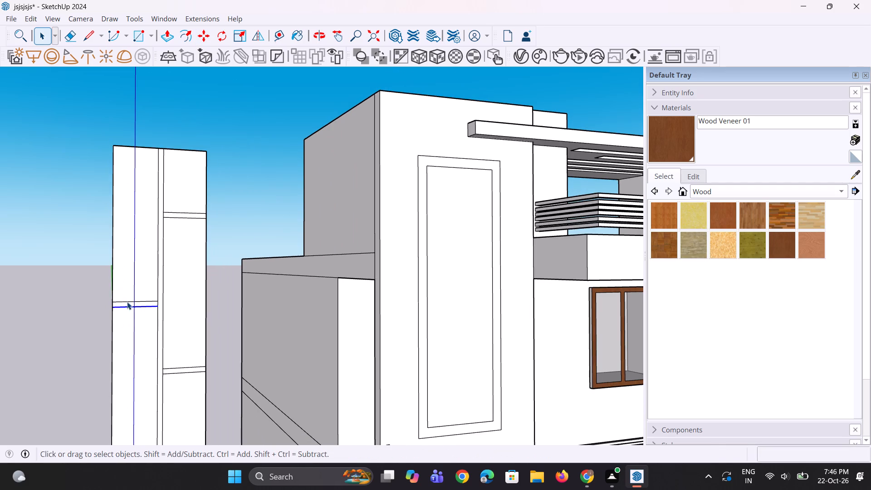
Copy the left half's narrow horizontal band down about 2' 3 13/16" to form a second band below it.
click(127, 304)
scroll(126, 304, up, 2)
key(m)
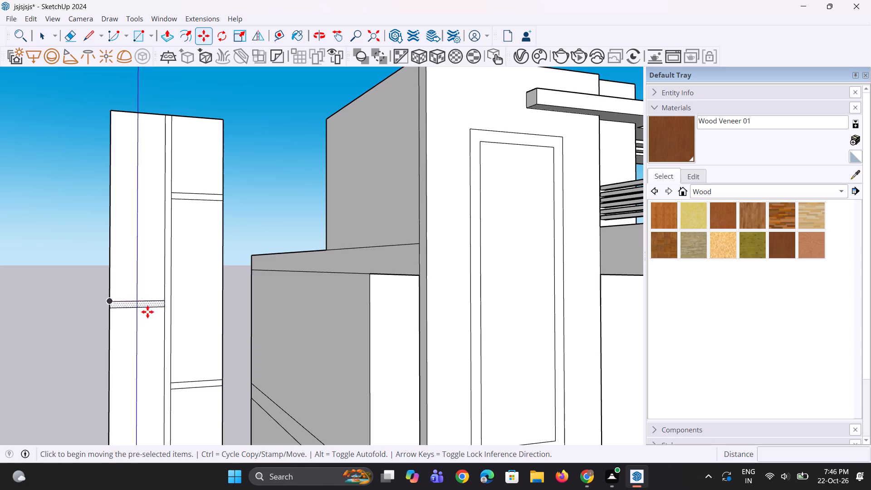
click(163, 308)
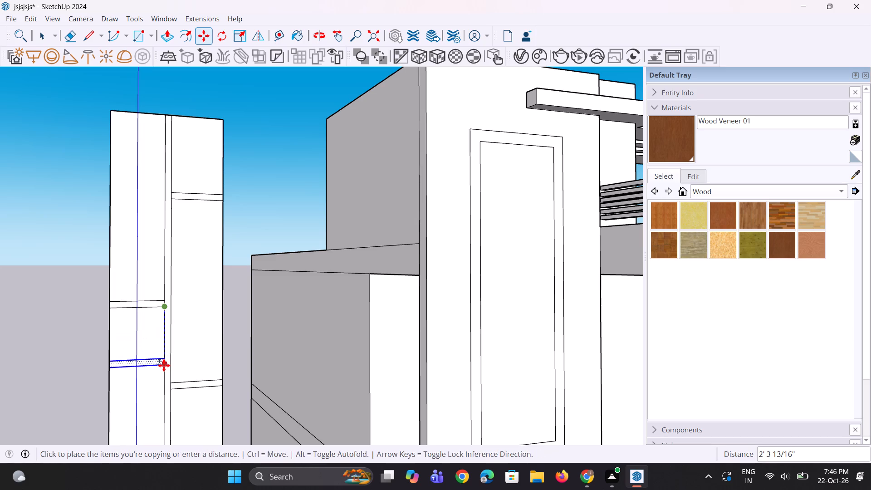
click(164, 365)
middle_drag(155, 368, 145, 367)
key(space)
key(space)
key(space)
click(31, 335)
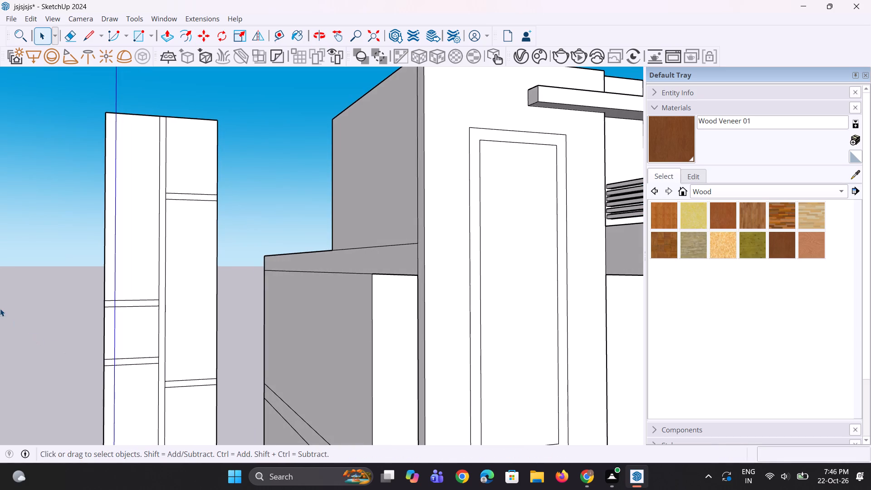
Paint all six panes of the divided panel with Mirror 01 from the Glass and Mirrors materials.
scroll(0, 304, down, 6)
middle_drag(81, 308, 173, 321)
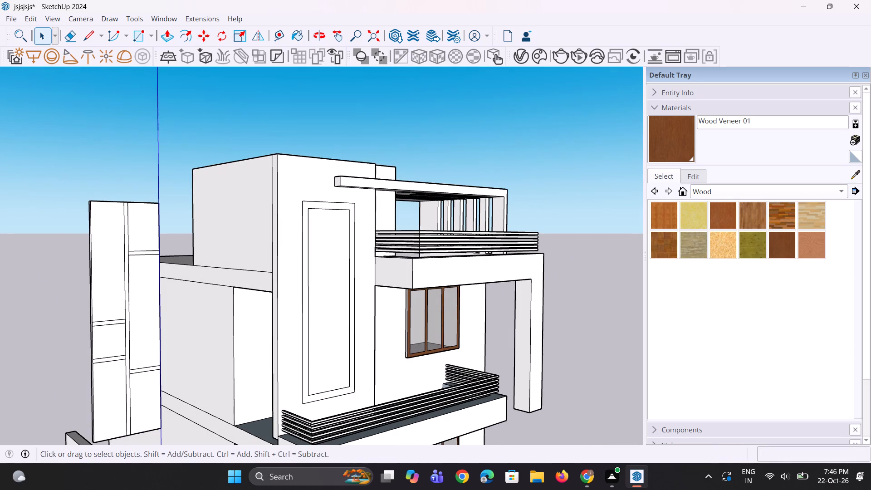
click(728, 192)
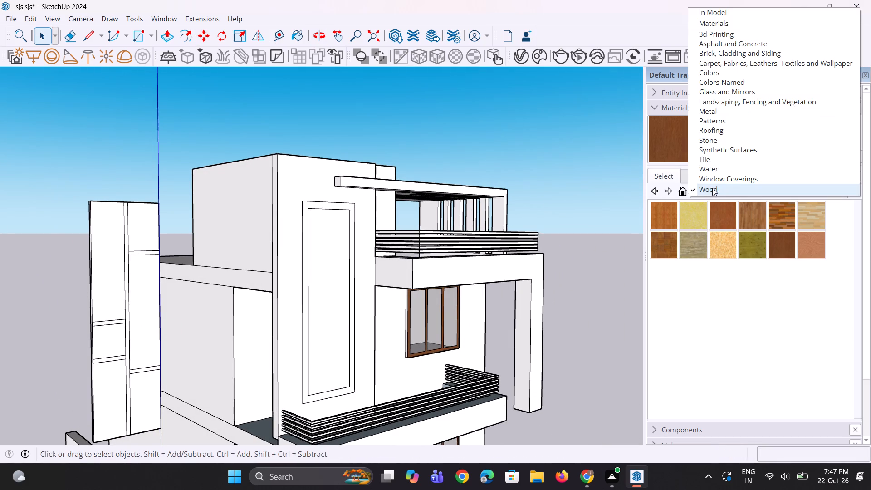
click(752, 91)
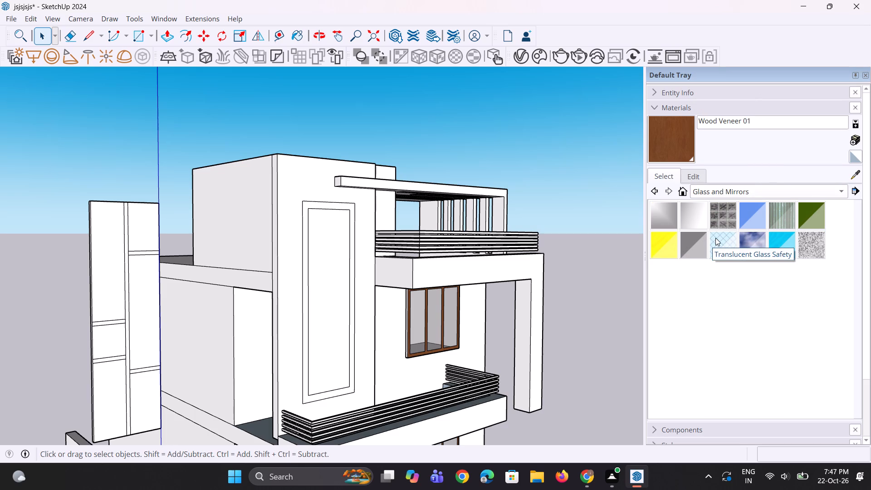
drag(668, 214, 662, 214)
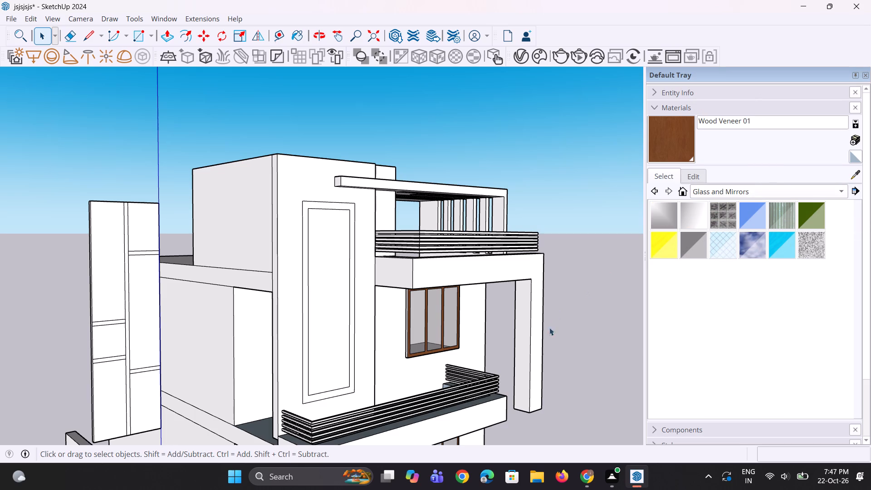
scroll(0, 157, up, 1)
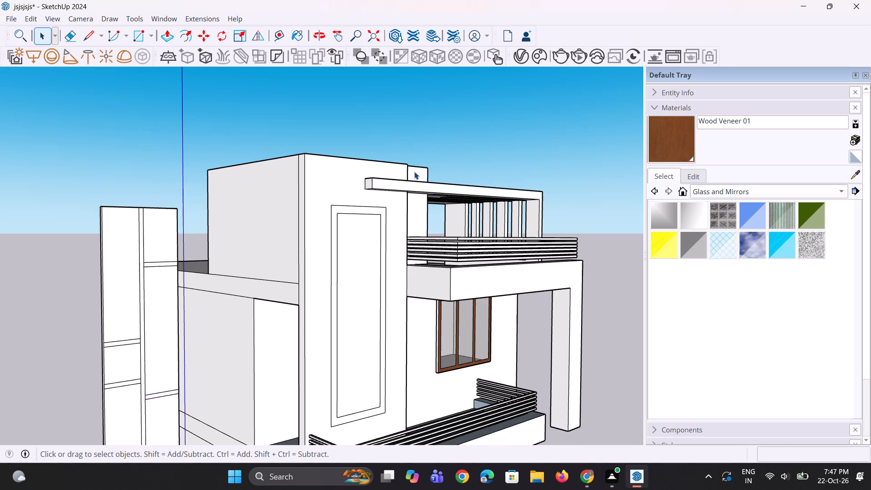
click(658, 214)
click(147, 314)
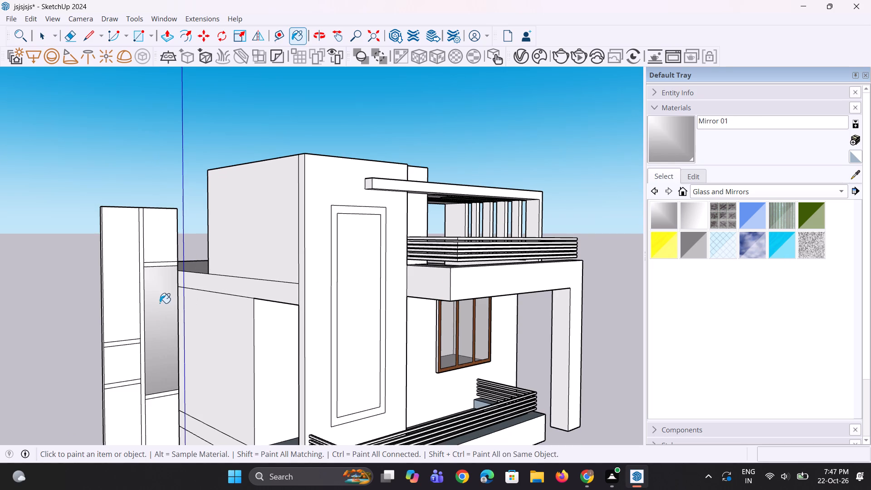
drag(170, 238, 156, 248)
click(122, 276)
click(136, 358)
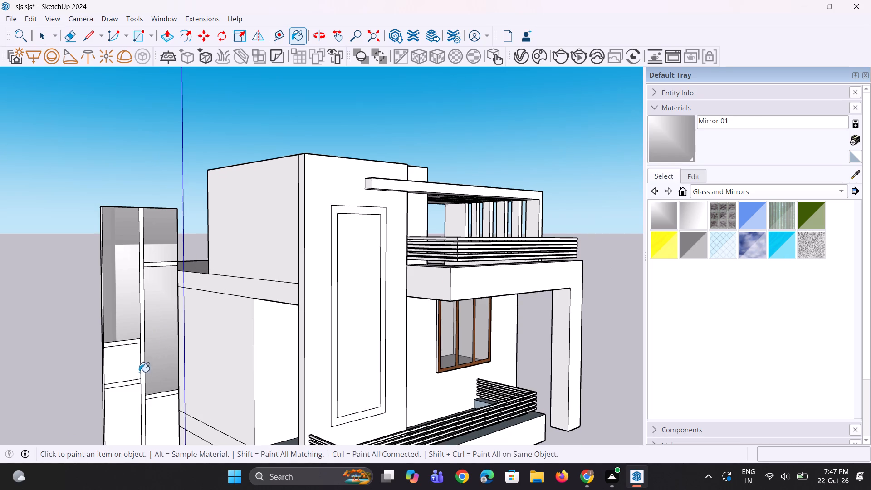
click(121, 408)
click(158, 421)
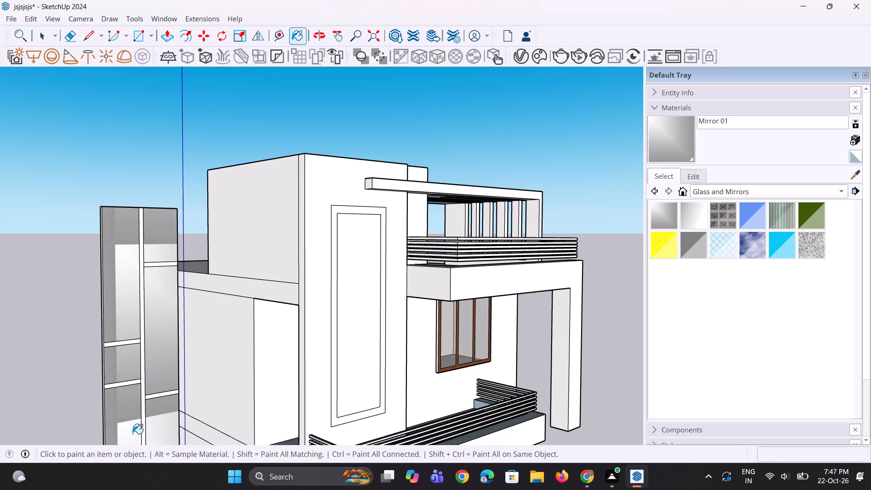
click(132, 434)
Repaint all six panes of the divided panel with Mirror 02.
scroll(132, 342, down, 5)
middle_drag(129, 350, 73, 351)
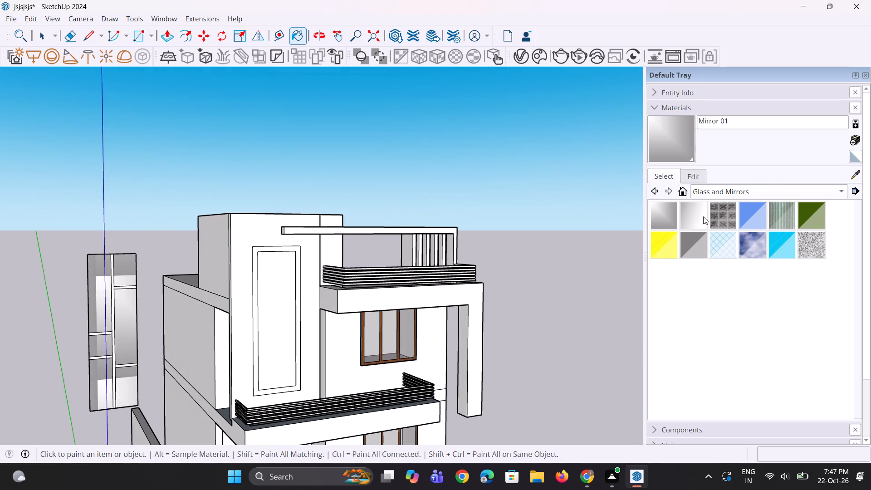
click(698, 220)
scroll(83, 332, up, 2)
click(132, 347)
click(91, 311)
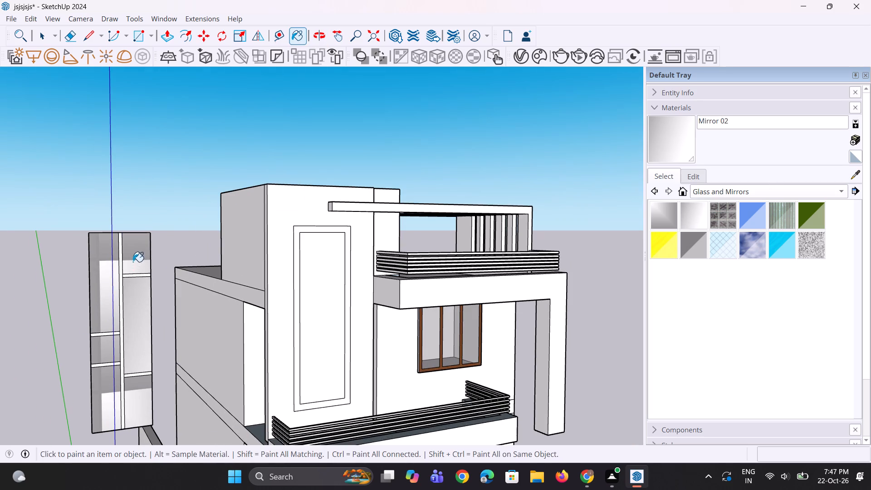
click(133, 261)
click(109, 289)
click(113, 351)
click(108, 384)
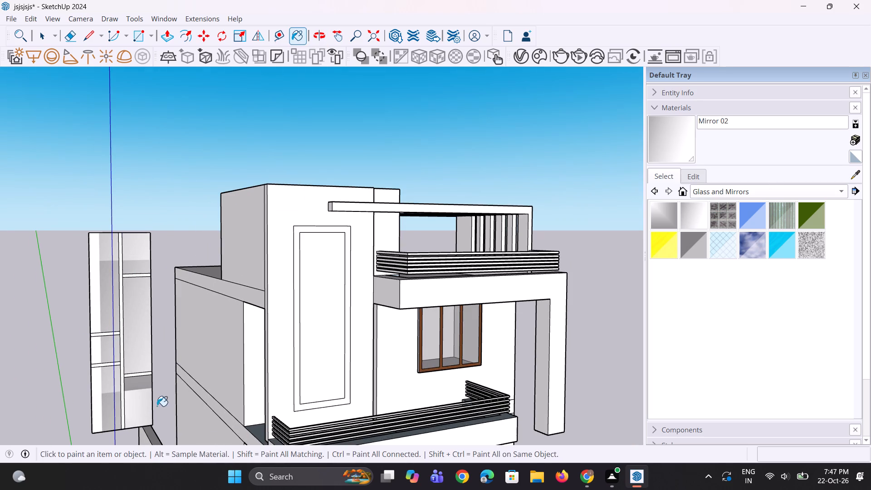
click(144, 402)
Repaint all six panes of the divided panel with Translucent Glass Tinted, leaving the dividing strips white.
middle_drag(143, 388, 130, 363)
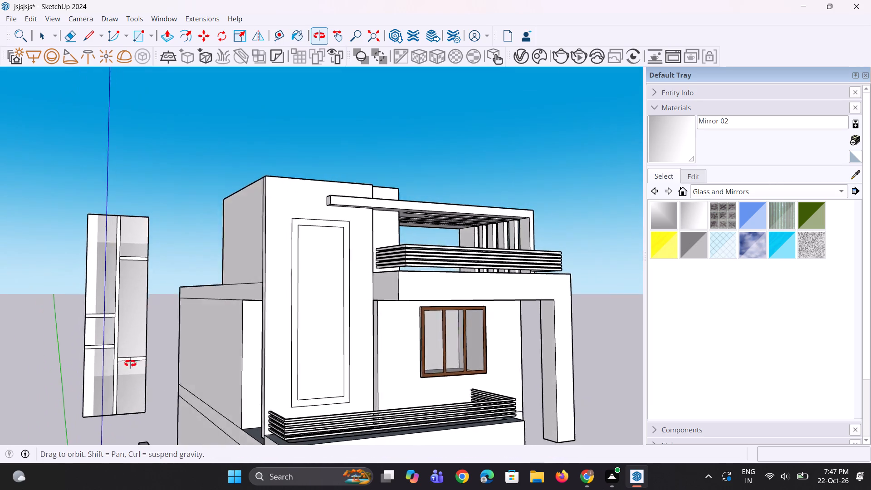
middle_drag(130, 363, 0, 399)
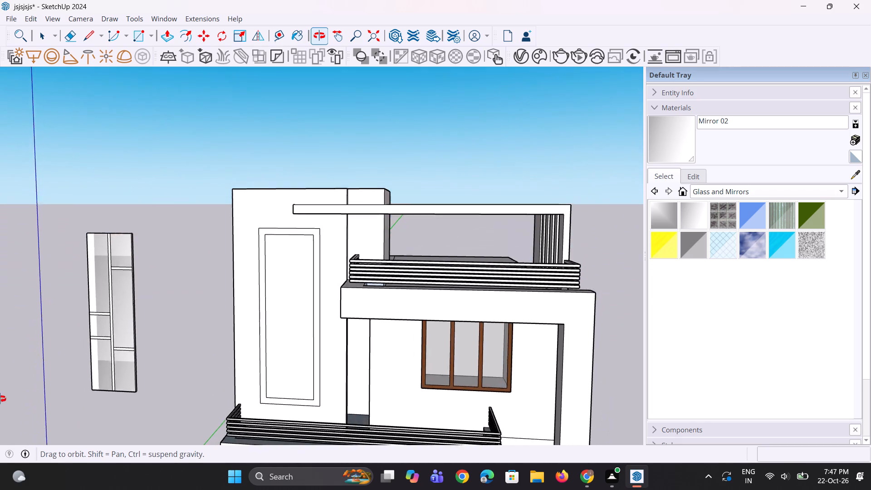
middle_drag(0, 399, 117, 388)
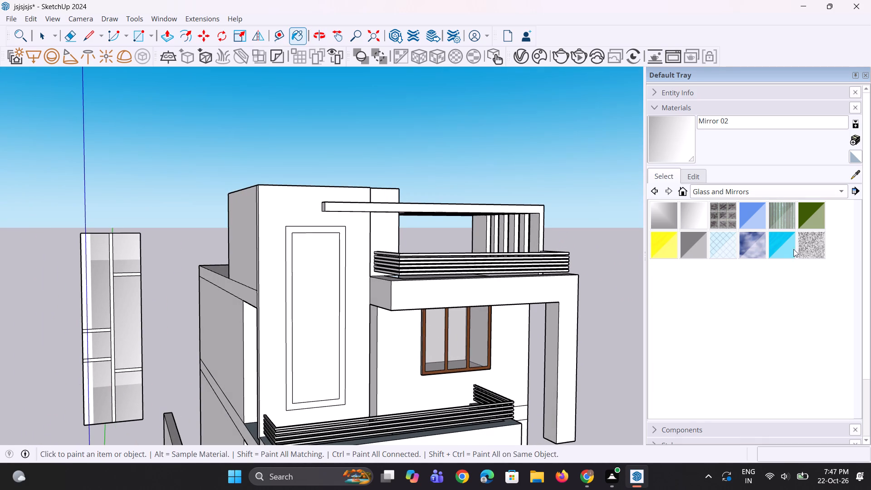
click(788, 249)
scroll(172, 275, up, 2)
click(108, 316)
click(110, 245)
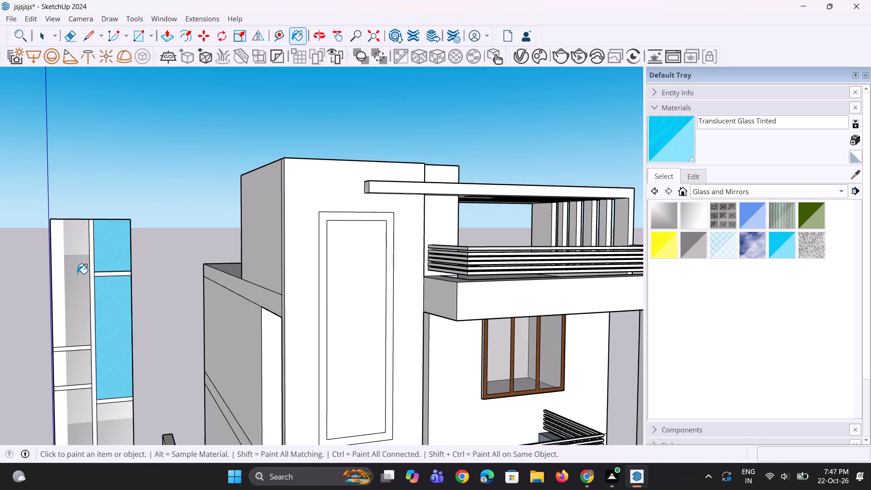
click(77, 274)
scroll(435, 274, down, 4)
click(737, 214)
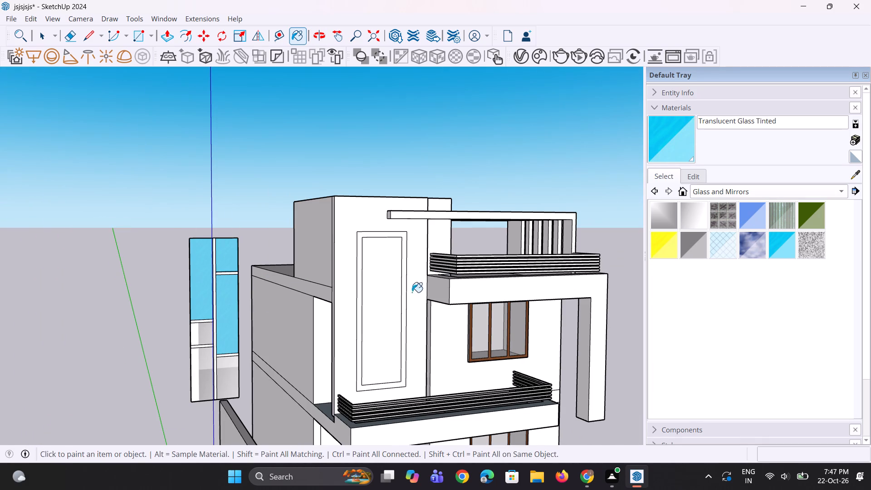
scroll(240, 320, up, 2)
click(782, 246)
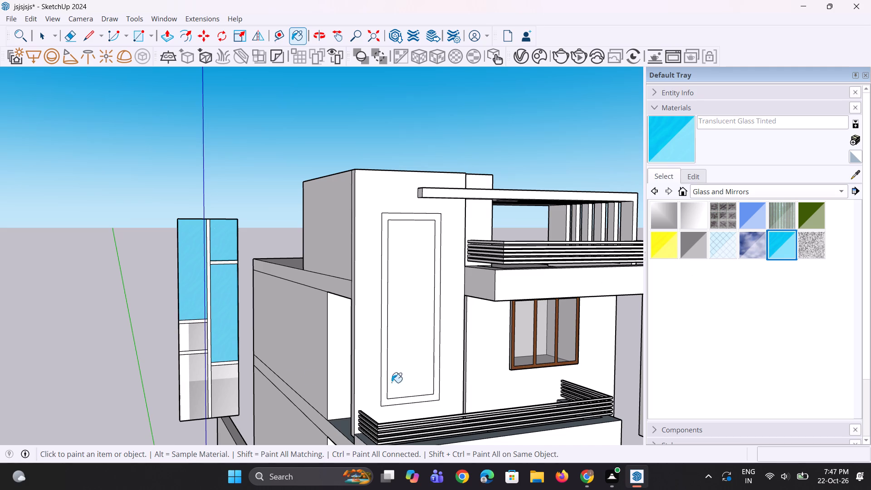
click(217, 386)
click(195, 386)
click(191, 342)
scroll(217, 318, down, 5)
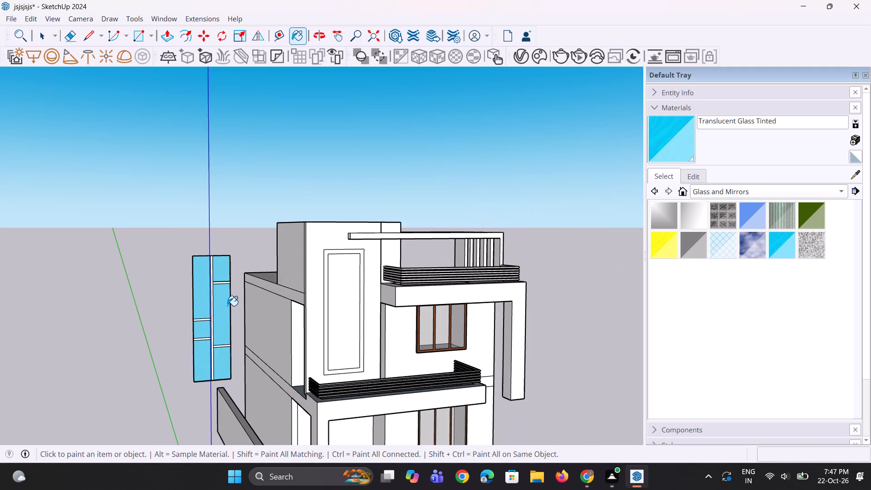
Set the opacity of the Translucent Glass Tinted material to 30.
middle_drag(273, 314, 236, 302)
scroll(244, 289, down, 6)
scroll(253, 295, up, 1)
middle_drag(249, 302, 252, 316)
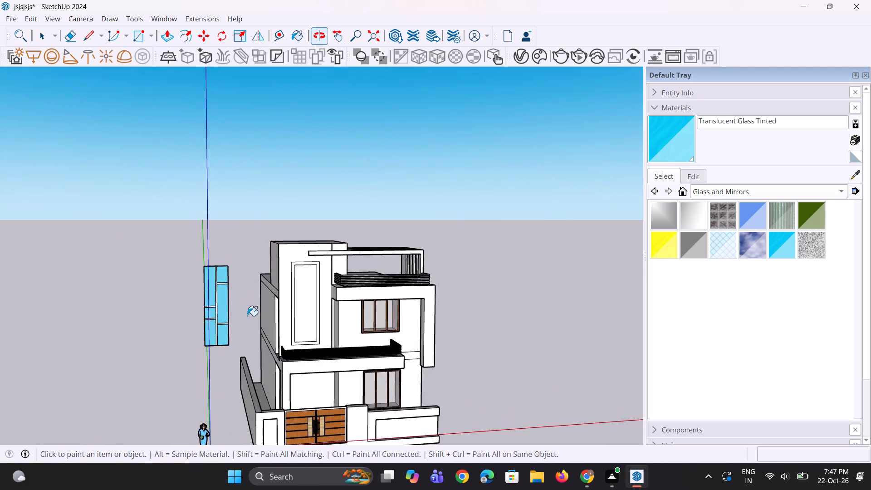
scroll(224, 320, up, 6)
scroll(211, 272, up, 2)
click(705, 191)
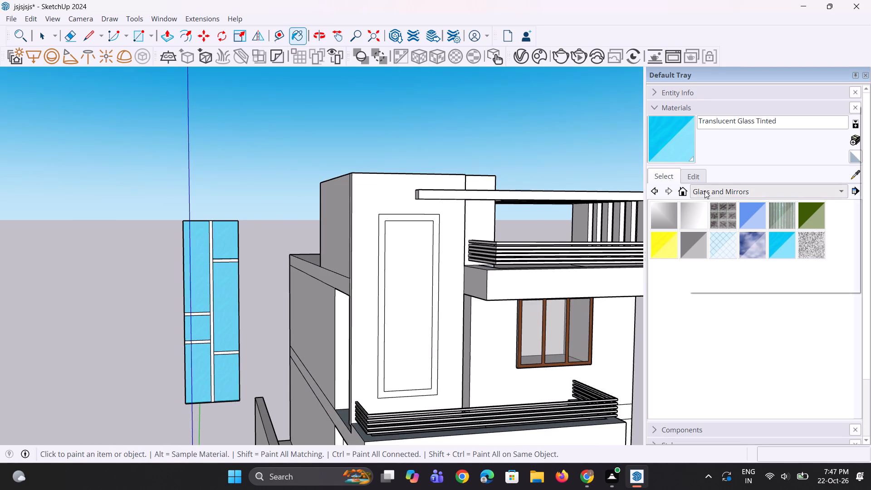
click(692, 305)
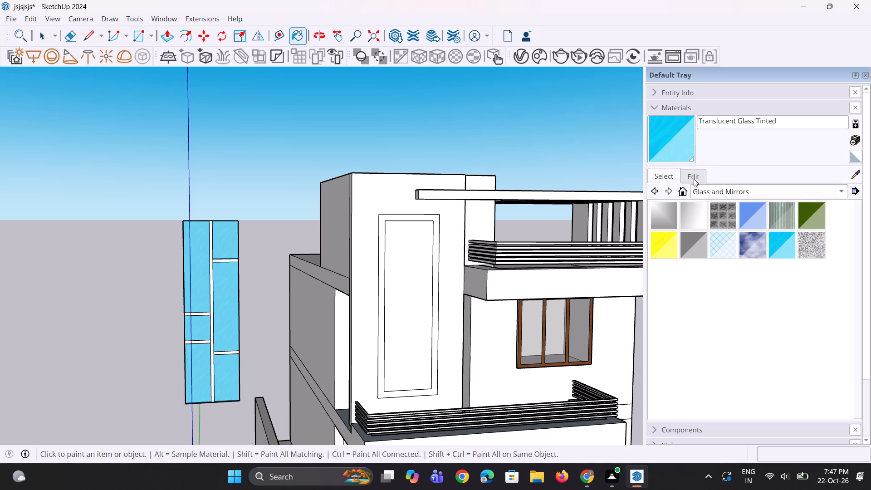
click(694, 179)
drag(710, 395, 701, 396)
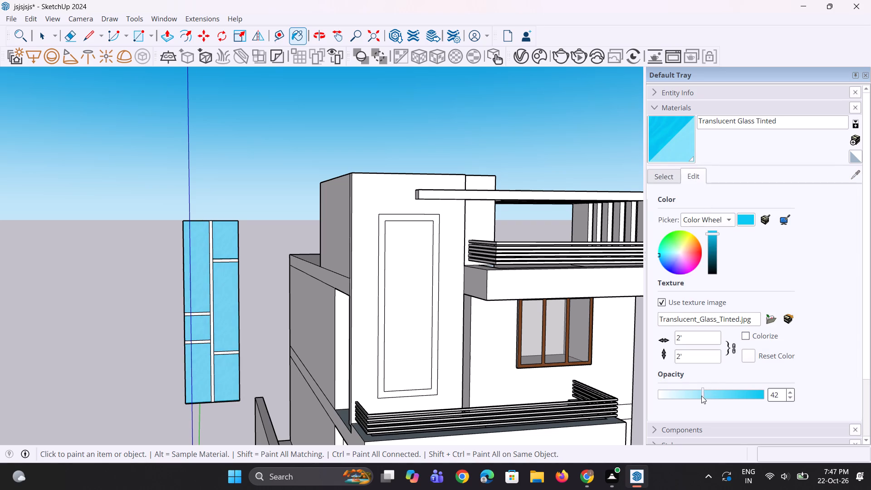
drag(701, 396, 689, 397)
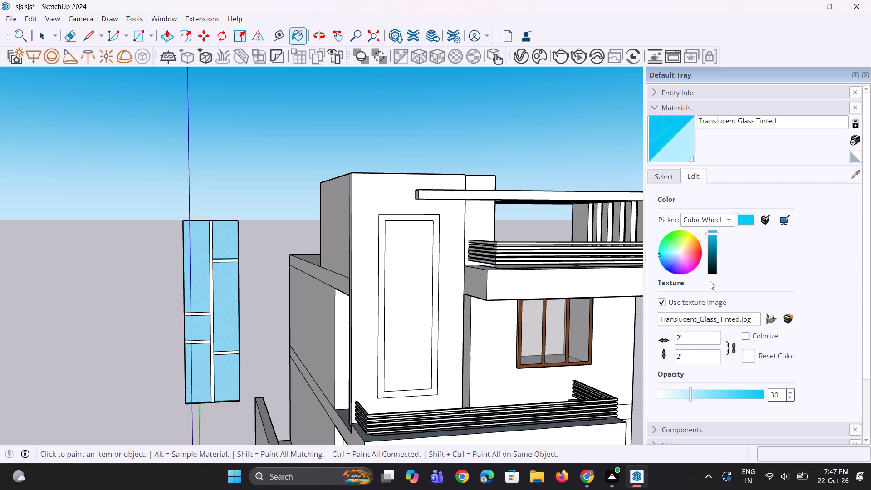
Change the colour of the Translucent Glass Tinted material to a pale greyish blue.
scroll(679, 249, up, 1)
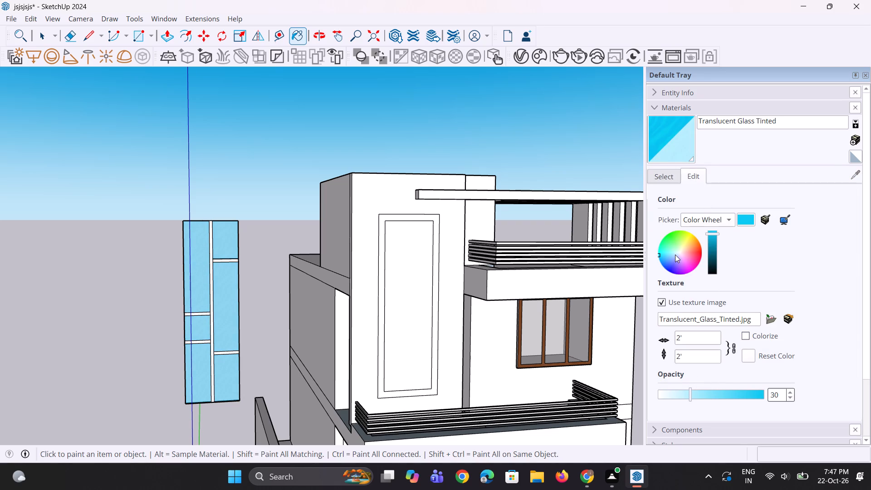
click(675, 255)
scroll(670, 254, up, 3)
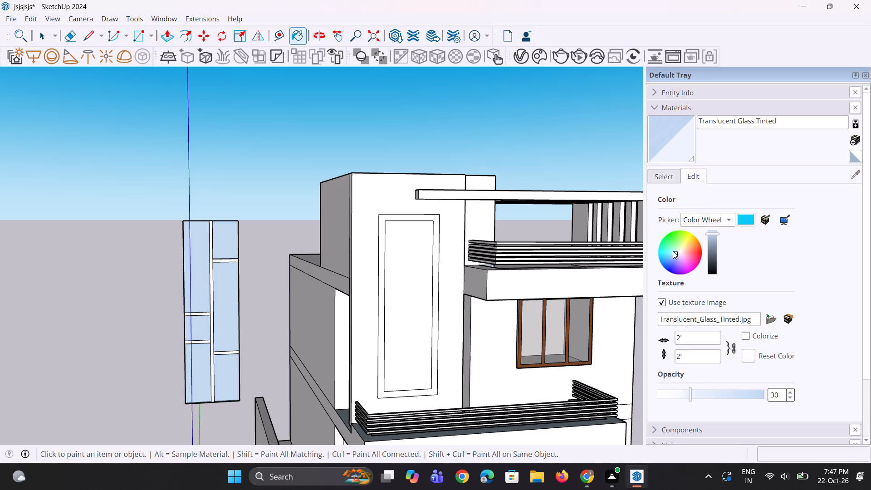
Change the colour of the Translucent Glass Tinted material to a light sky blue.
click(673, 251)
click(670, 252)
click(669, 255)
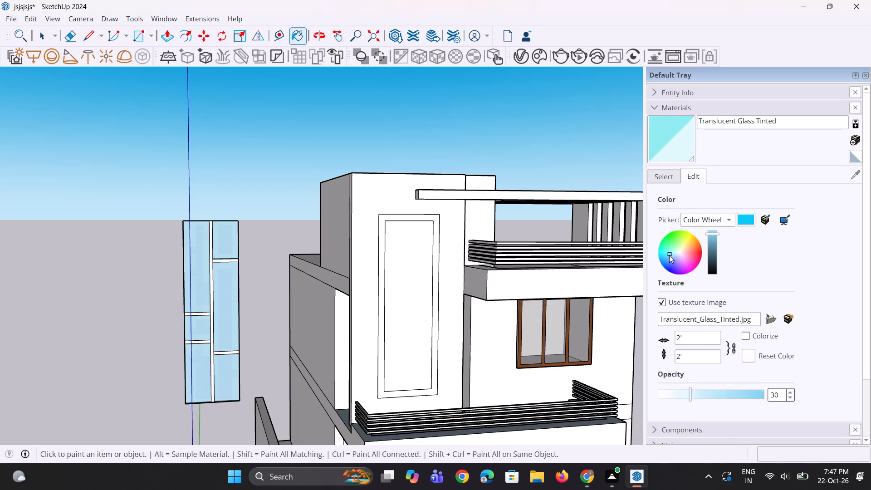
Examine the recoloured glass panes of the divided panel from the front and from behind.
scroll(673, 252, up, 1)
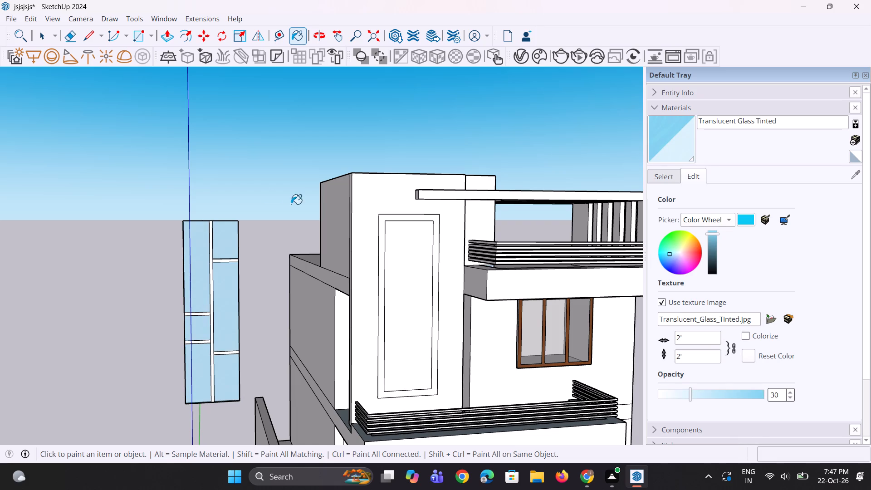
scroll(249, 199, down, 3)
middle_drag(230, 216, 213, 224)
scroll(204, 223, up, 2)
key(space)
key(space)
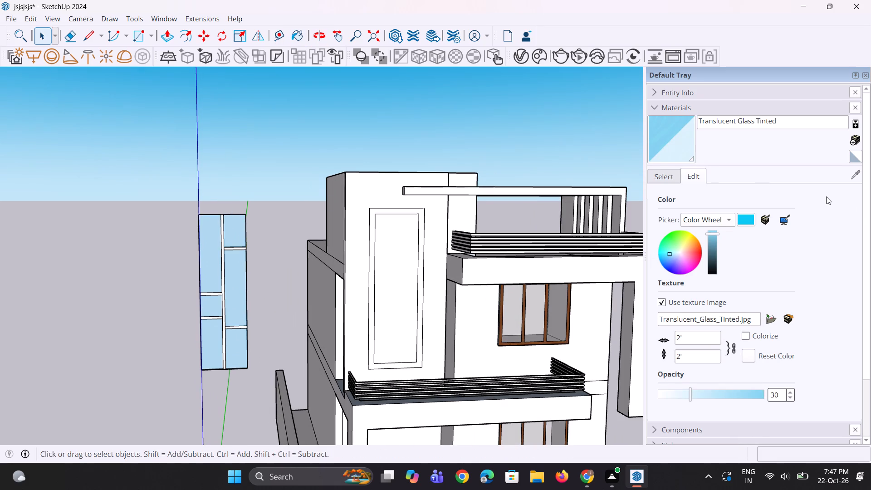
key(space)
key(space)
key(space)
scroll(619, 180, up, 1)
scroll(100, 298, up, 6)
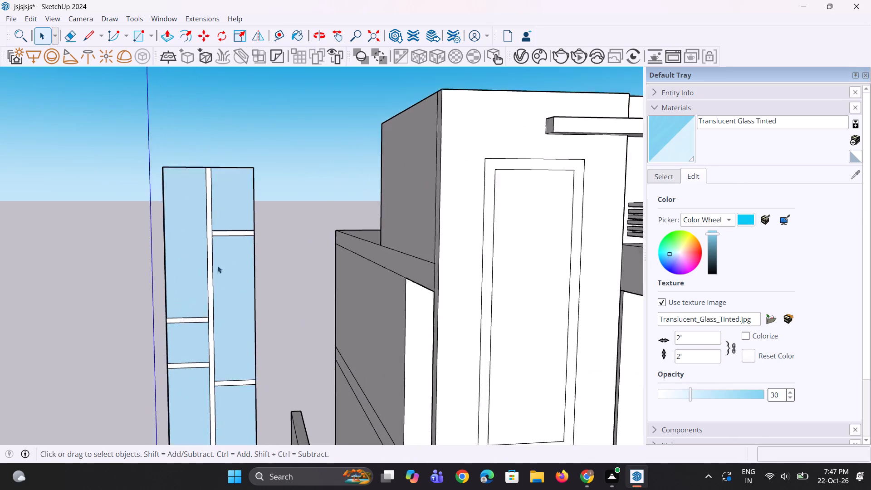
scroll(217, 265, up, 13)
scroll(180, 257, down, 10)
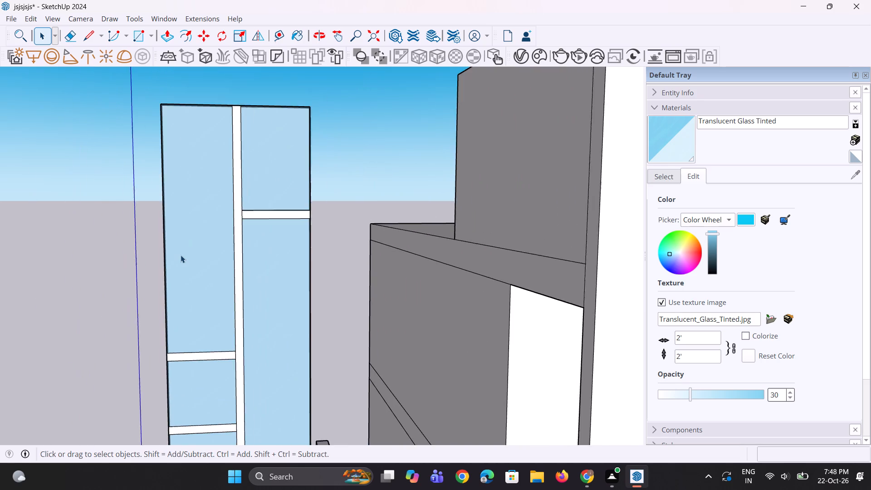
middle_drag(179, 250, 325, 286)
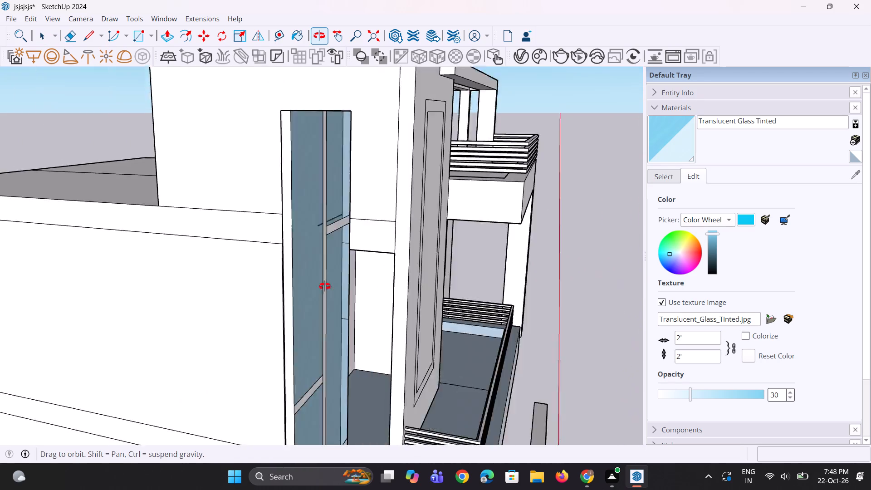
middle_drag(325, 286, 252, 276)
key(space)
scroll(296, 235, down, 5)
key(space)
middle_drag(351, 269, 319, 253)
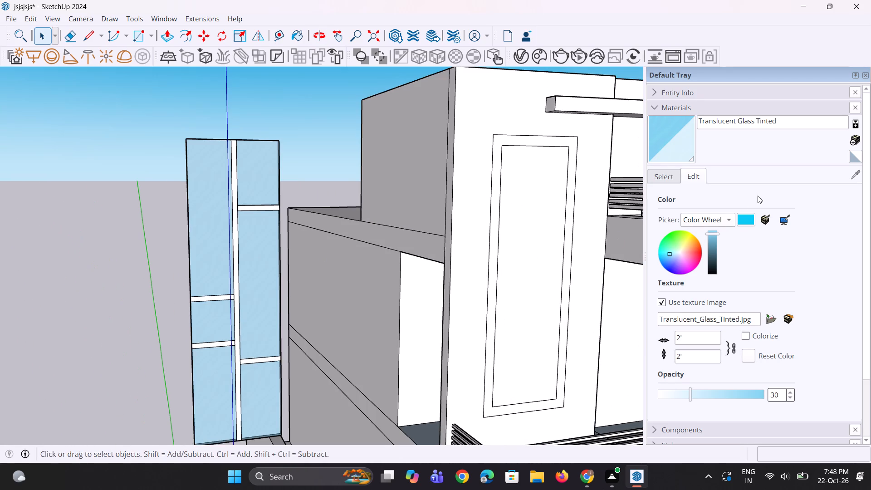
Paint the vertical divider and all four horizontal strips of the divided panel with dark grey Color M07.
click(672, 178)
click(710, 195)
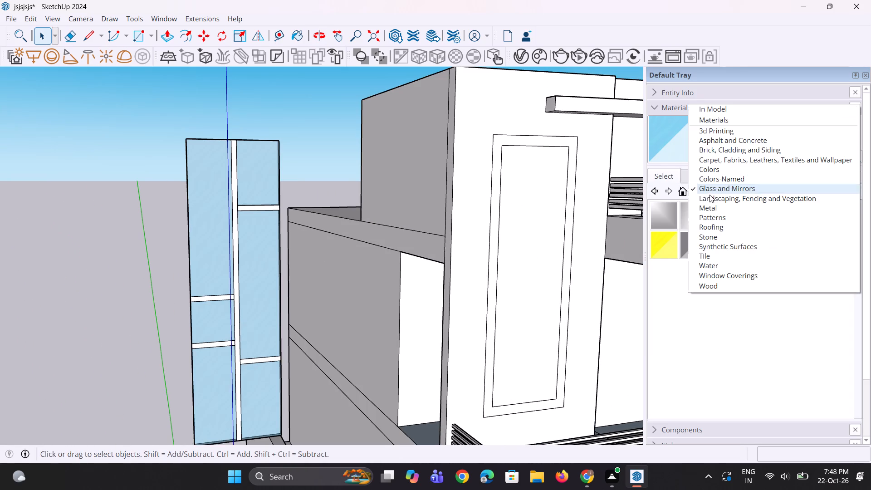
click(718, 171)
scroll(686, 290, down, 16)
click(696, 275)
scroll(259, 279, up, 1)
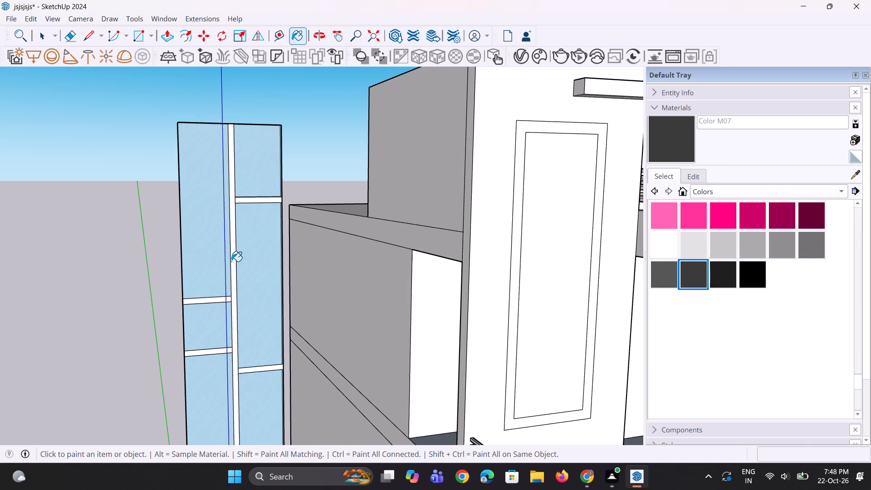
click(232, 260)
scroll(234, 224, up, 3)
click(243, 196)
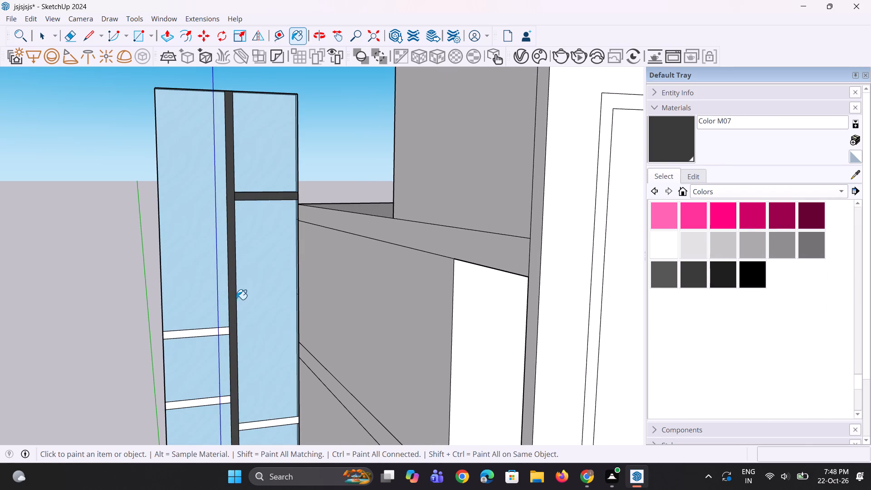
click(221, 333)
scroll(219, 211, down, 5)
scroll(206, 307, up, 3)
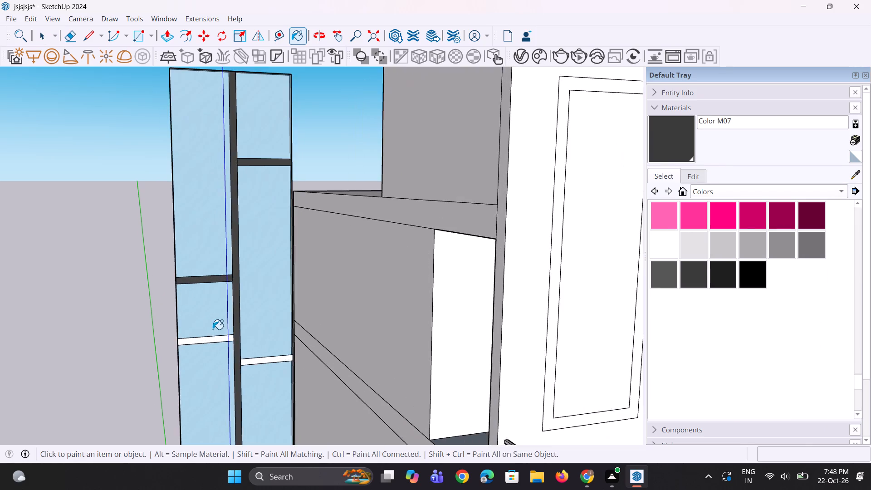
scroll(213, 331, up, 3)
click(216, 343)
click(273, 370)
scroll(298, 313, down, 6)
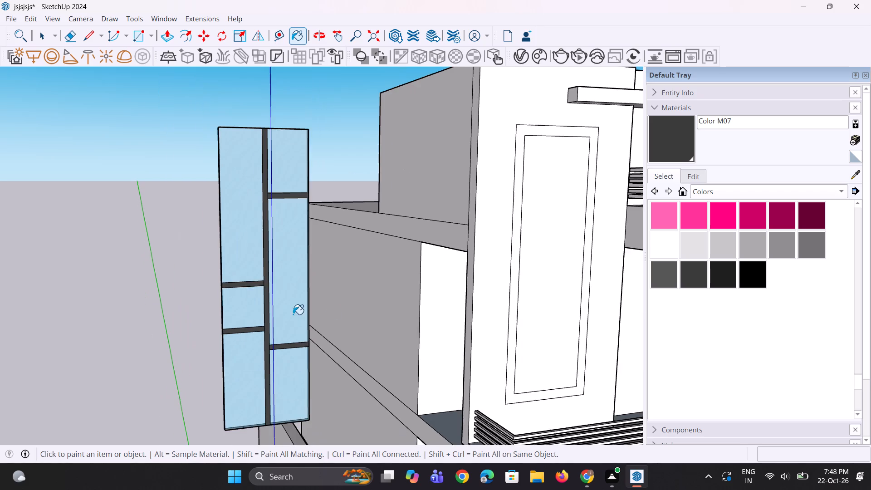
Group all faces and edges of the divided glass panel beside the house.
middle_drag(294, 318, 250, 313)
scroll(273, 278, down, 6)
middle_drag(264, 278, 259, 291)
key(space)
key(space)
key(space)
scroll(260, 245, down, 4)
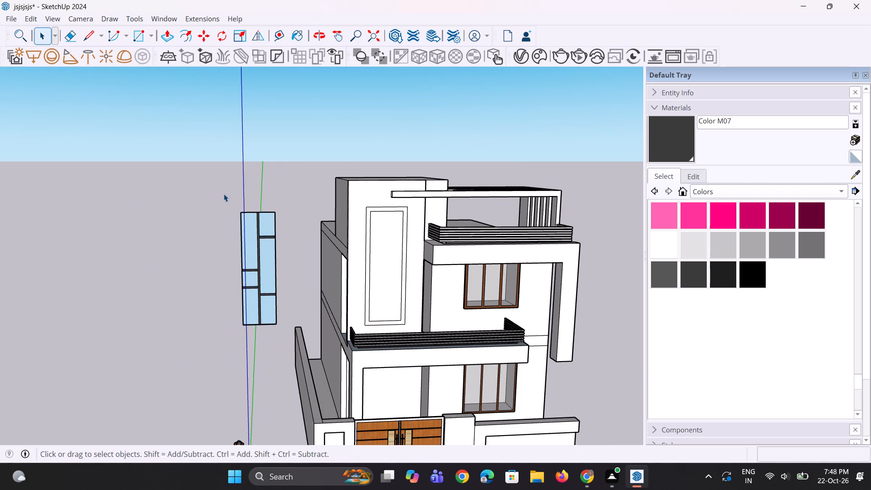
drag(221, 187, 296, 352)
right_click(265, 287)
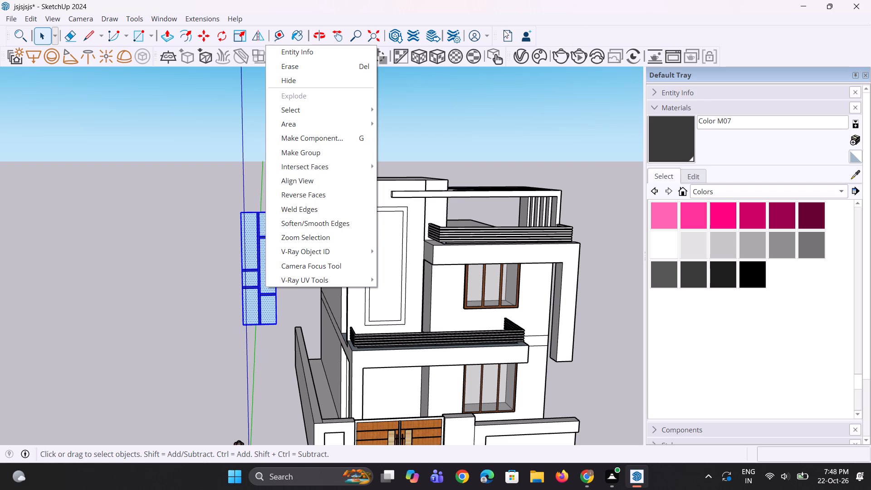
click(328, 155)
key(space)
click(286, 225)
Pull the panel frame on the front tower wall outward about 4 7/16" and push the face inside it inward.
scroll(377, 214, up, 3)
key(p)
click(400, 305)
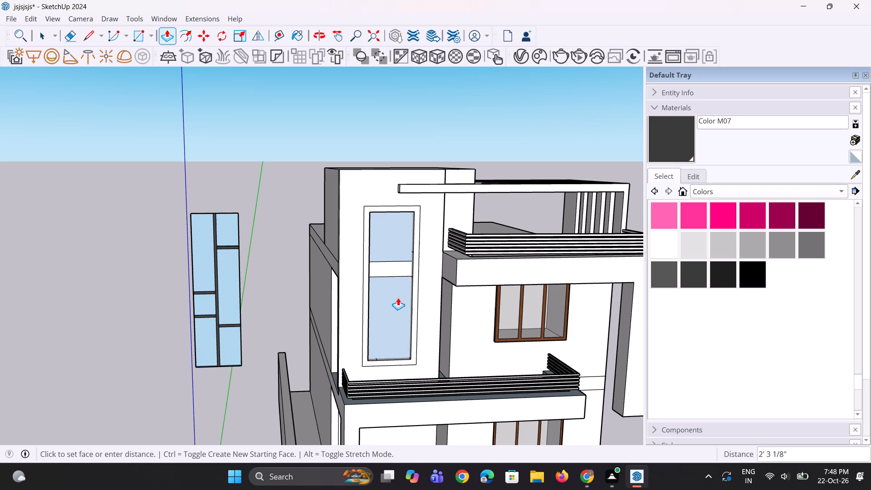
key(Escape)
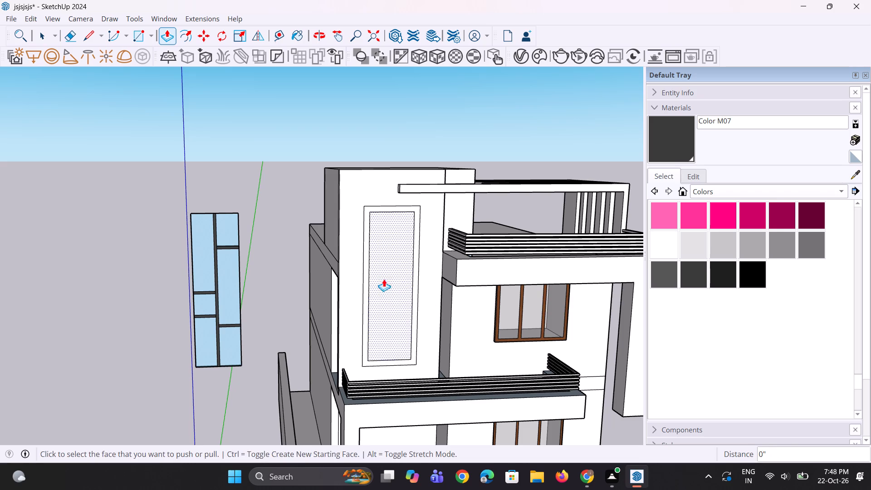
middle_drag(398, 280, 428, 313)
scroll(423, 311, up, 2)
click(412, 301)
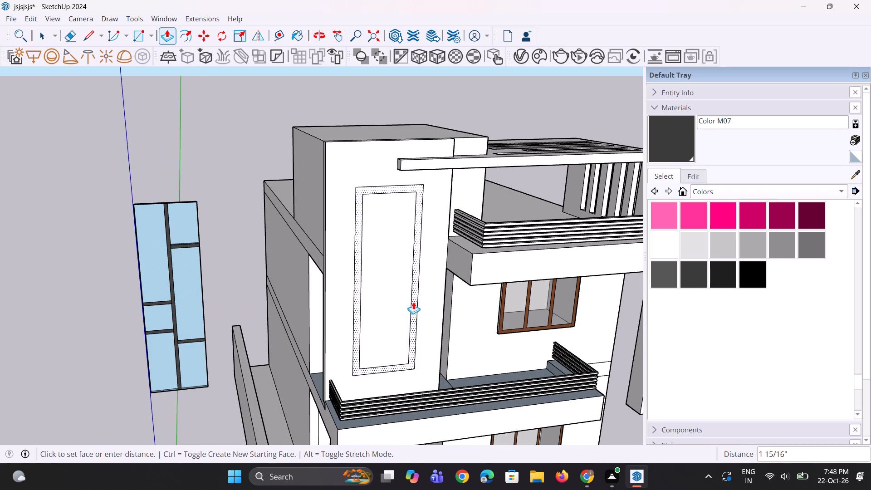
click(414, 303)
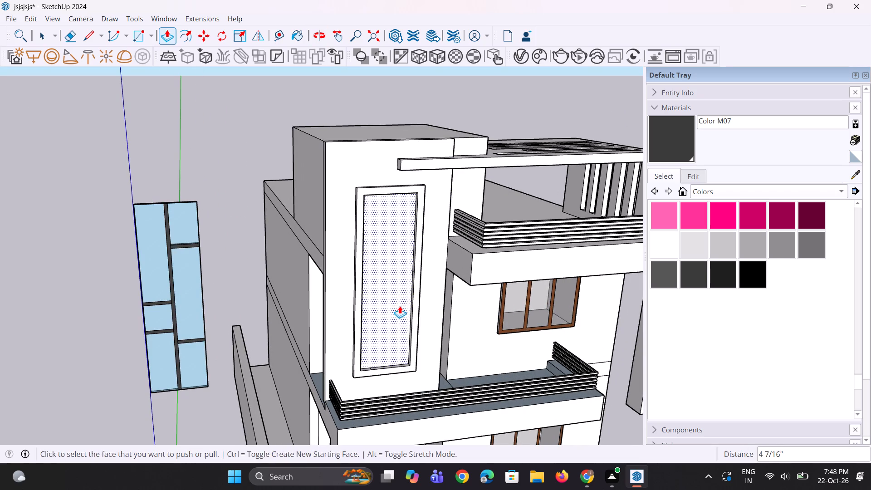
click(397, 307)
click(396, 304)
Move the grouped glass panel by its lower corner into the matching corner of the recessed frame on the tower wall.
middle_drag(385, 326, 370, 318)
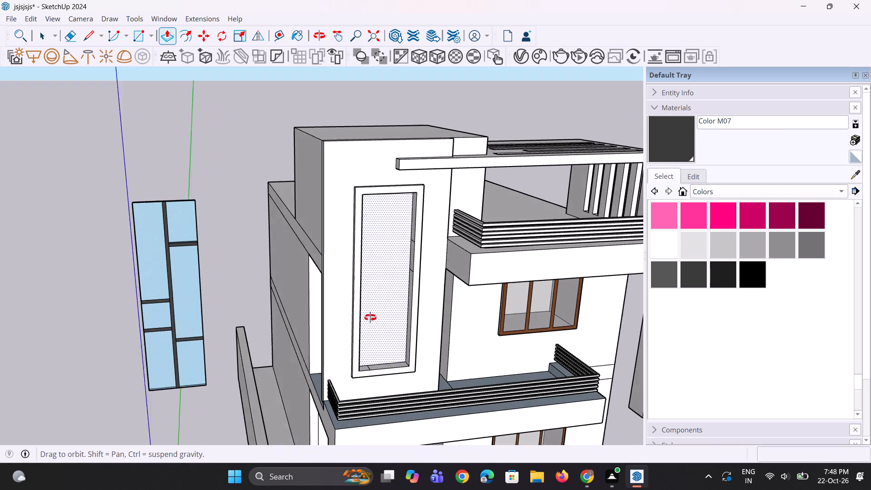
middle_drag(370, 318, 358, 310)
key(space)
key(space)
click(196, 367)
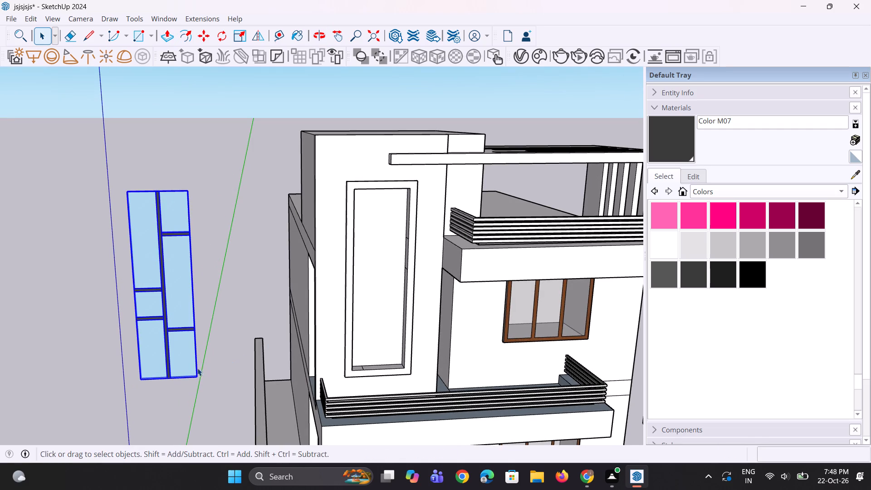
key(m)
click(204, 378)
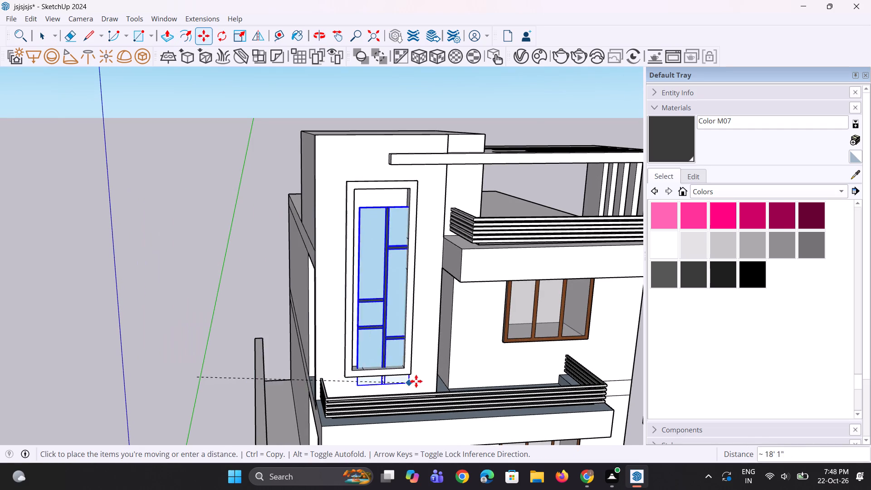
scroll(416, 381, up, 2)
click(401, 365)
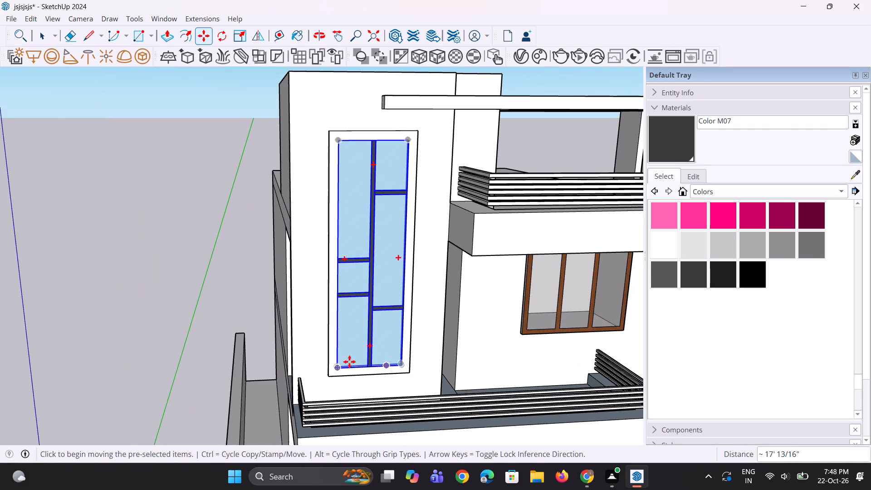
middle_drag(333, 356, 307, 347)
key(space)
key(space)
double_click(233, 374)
Examine the glass panel fitted in the tower frame from several angles and up close.
middle_drag(392, 345, 309, 345)
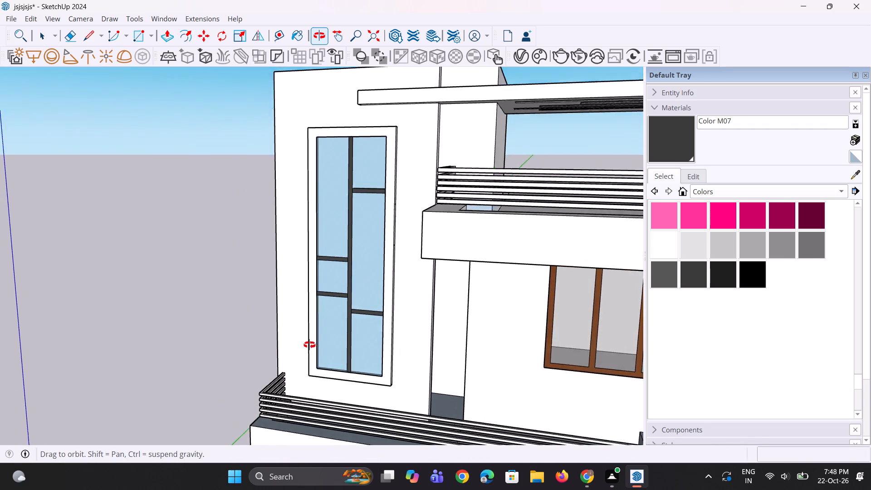
middle_drag(309, 345, 362, 343)
scroll(371, 344, down, 5)
middle_drag(386, 333, 401, 294)
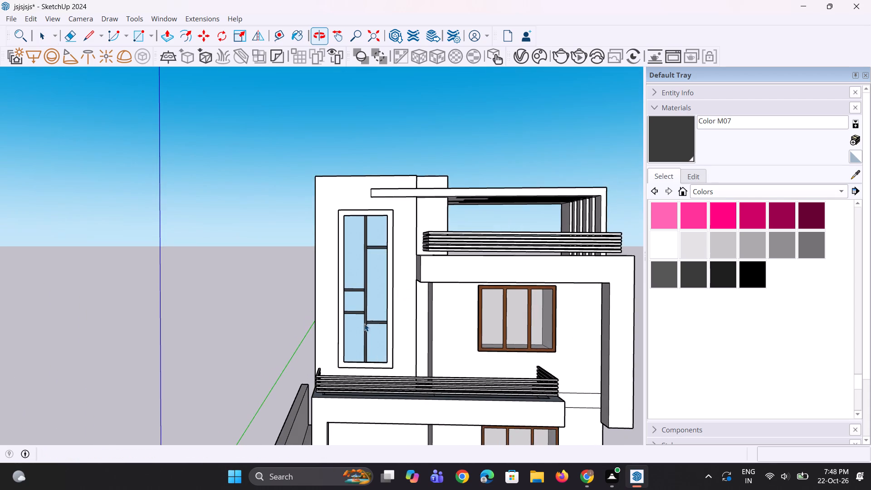
scroll(356, 329, up, 5)
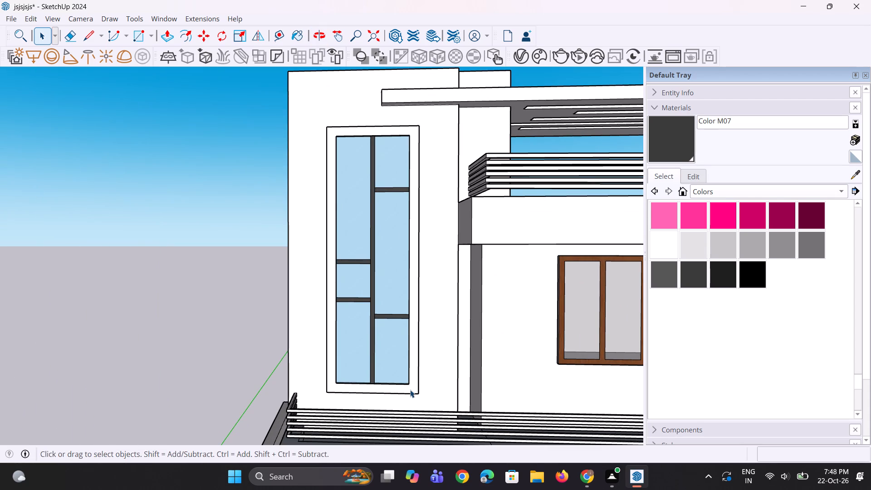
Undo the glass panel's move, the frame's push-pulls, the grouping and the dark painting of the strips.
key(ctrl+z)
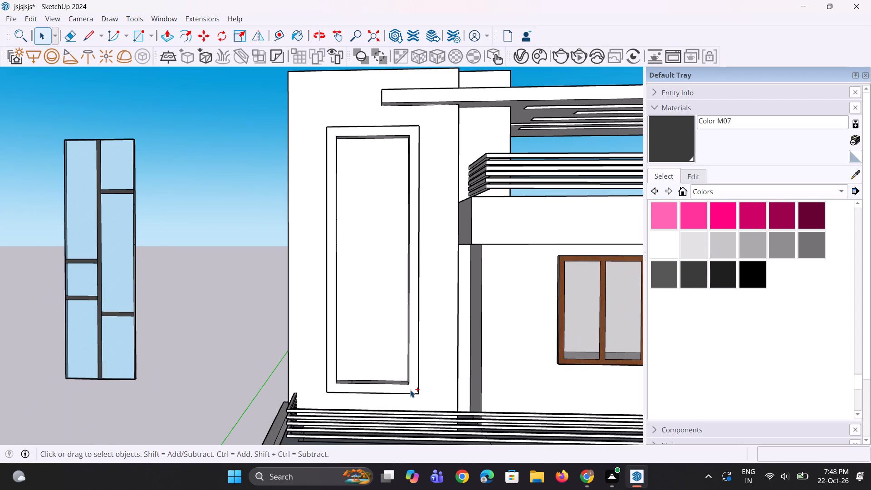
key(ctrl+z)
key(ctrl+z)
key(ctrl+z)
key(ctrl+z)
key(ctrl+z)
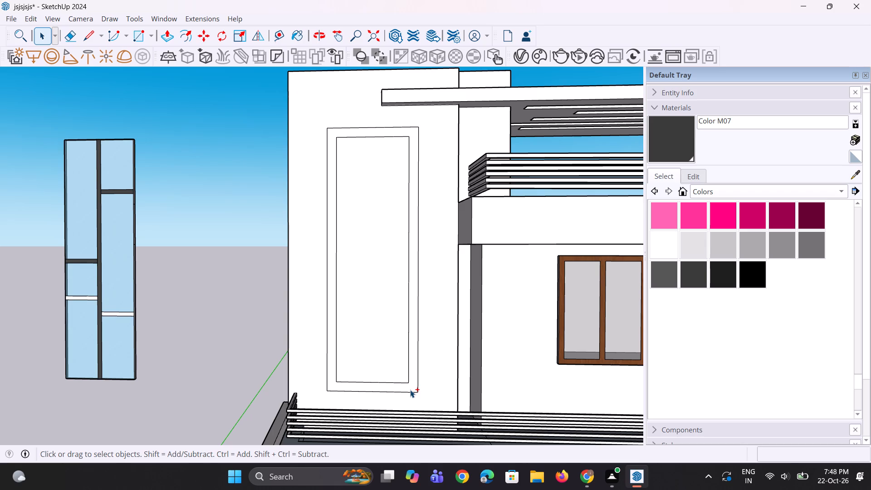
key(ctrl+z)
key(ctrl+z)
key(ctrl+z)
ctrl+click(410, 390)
Undo the glass material edits and the repainting of the panes, back to the earlier mirror finish.
key(ctrl+z)
key(ctrl+z)
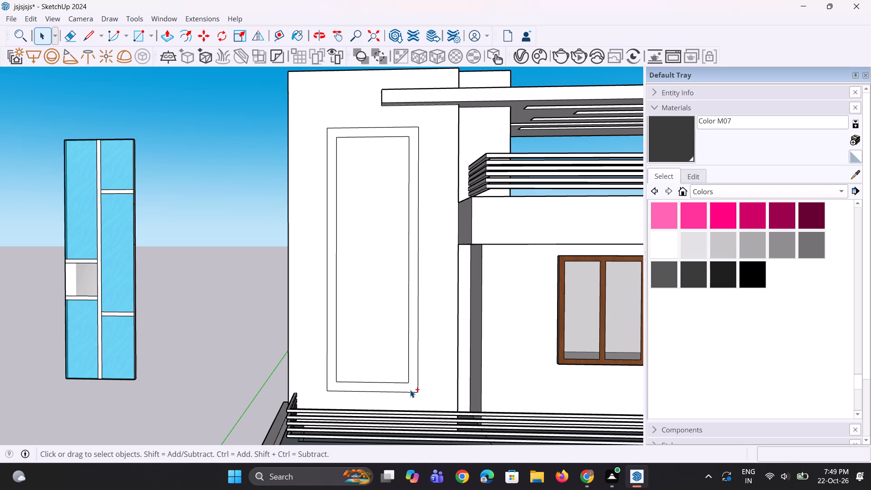
key(ctrl+z)
key(ctrl+z)
key(ctrl+z)
key(ctrl+z)
key(ctrl+z)
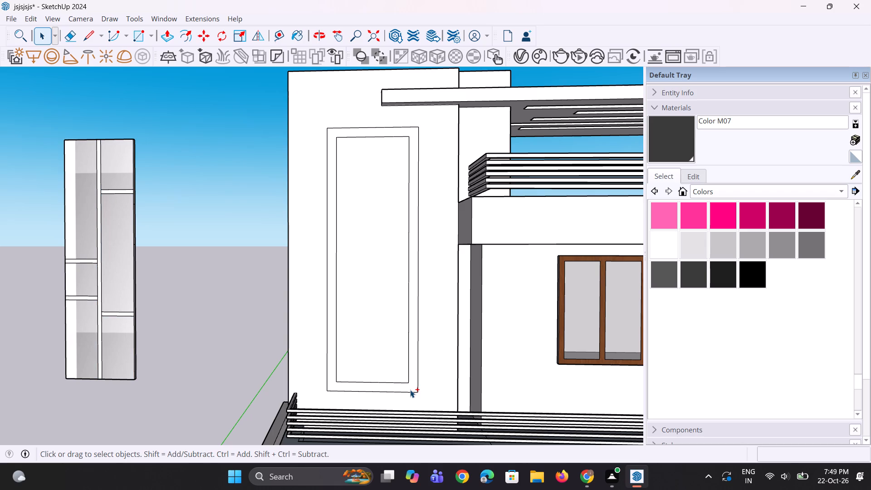
key(ctrl+z)
key(ctrl+z)
key(ctrl+z)
key(ctrl+z)
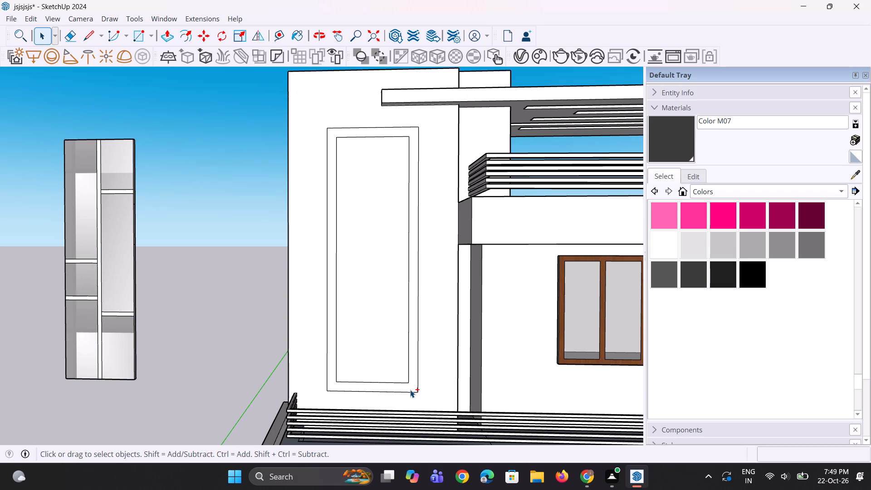
key(ctrl+z)
key(ctrl+z)
key(space)
key(space)
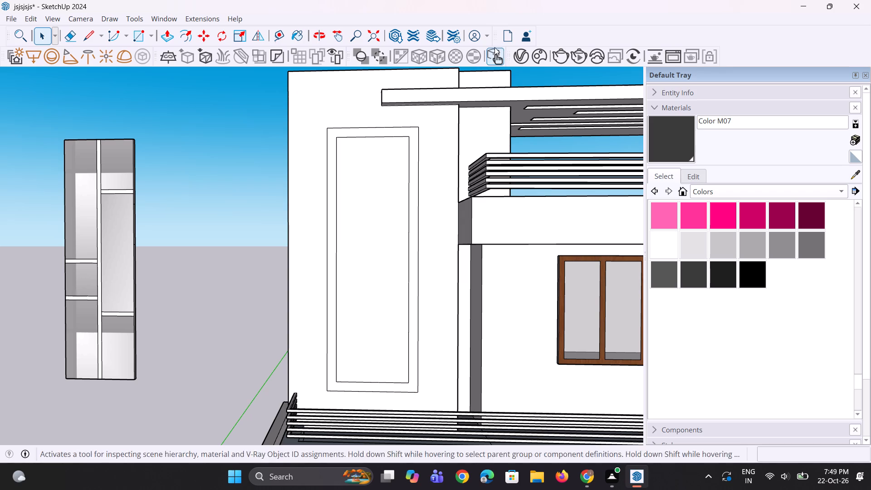
Change the colour of the Color M07 material to a light khaki beige.
scroll(503, 45, down, 3)
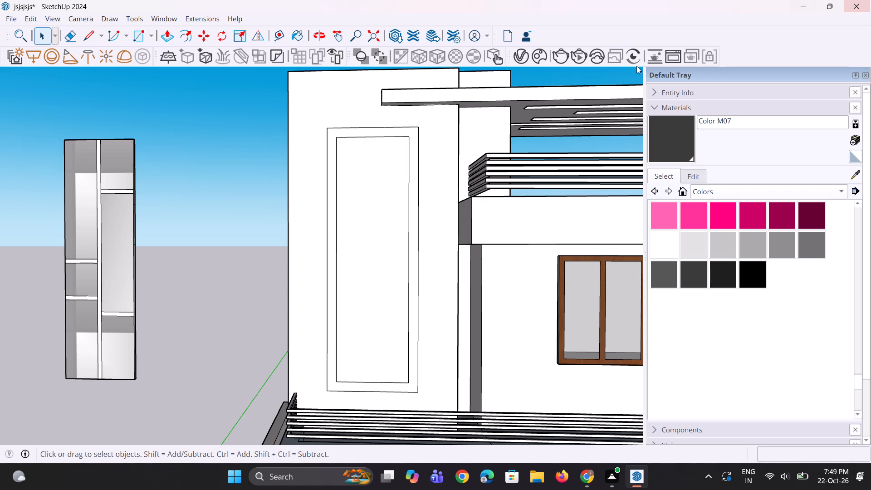
click(690, 176)
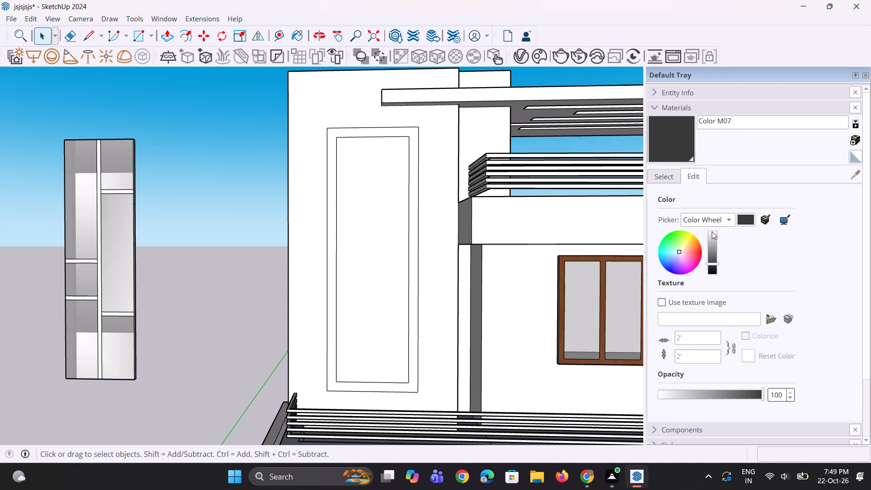
click(683, 247)
drag(709, 261, 708, 236)
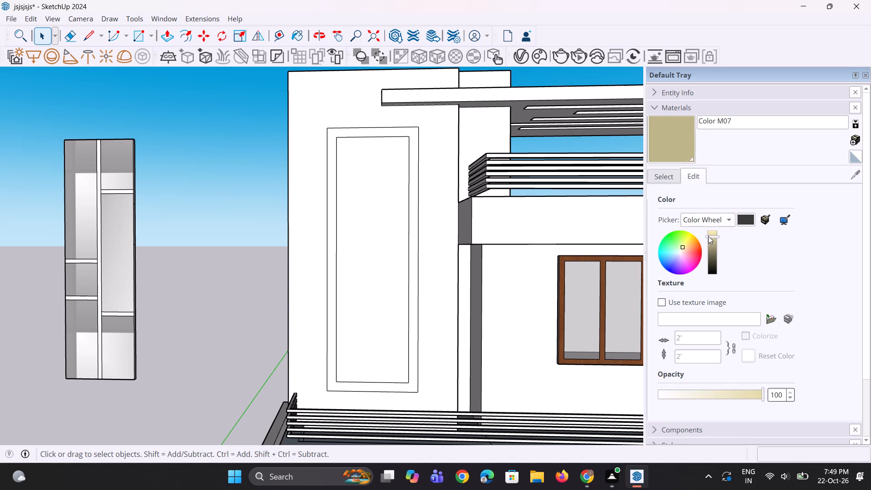
Change the Color M07 material to a bright golden yellow and reduce its opacity to 86.
drag(708, 236, 710, 223)
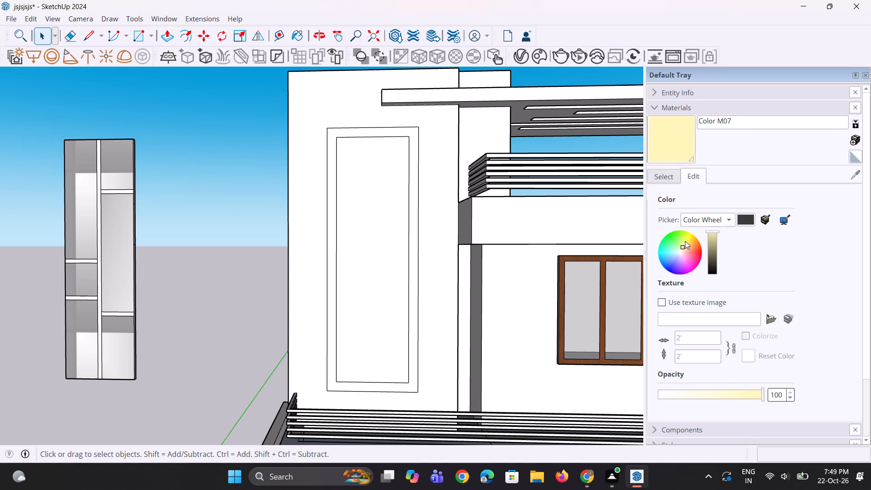
click(685, 241)
click(687, 241)
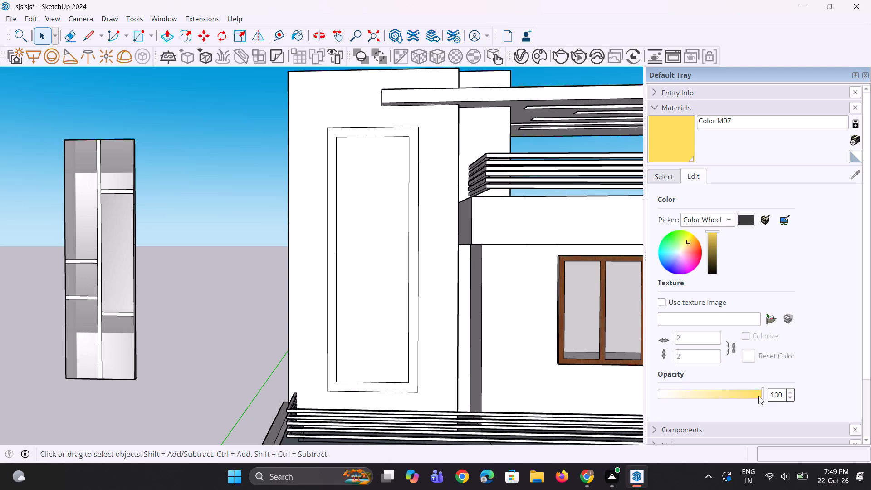
drag(759, 396, 747, 399)
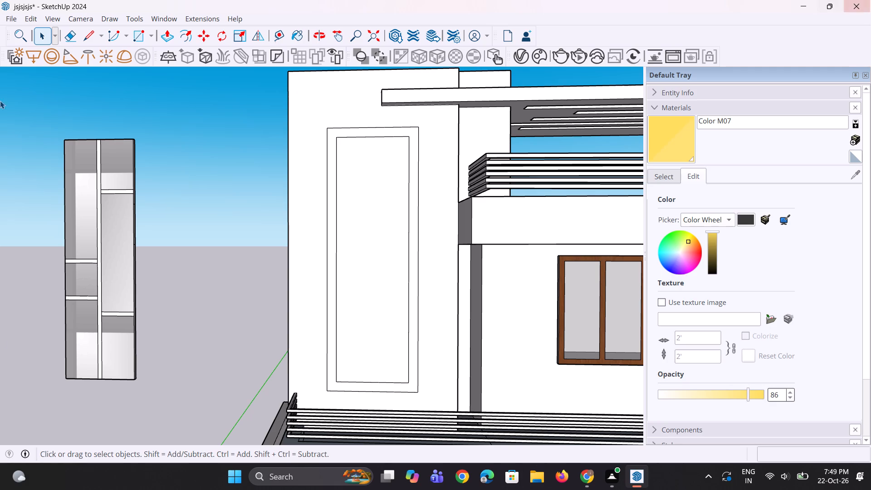
scroll(112, 396, down, 4)
middle_drag(12, 364, 70, 375)
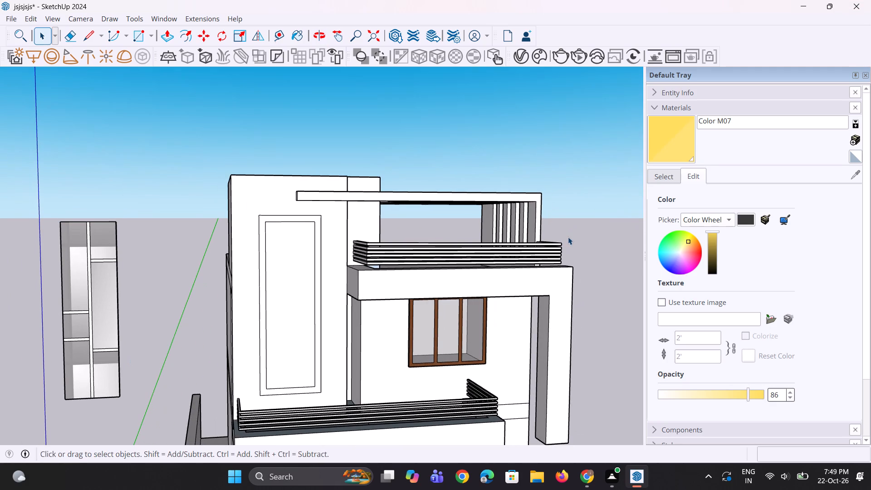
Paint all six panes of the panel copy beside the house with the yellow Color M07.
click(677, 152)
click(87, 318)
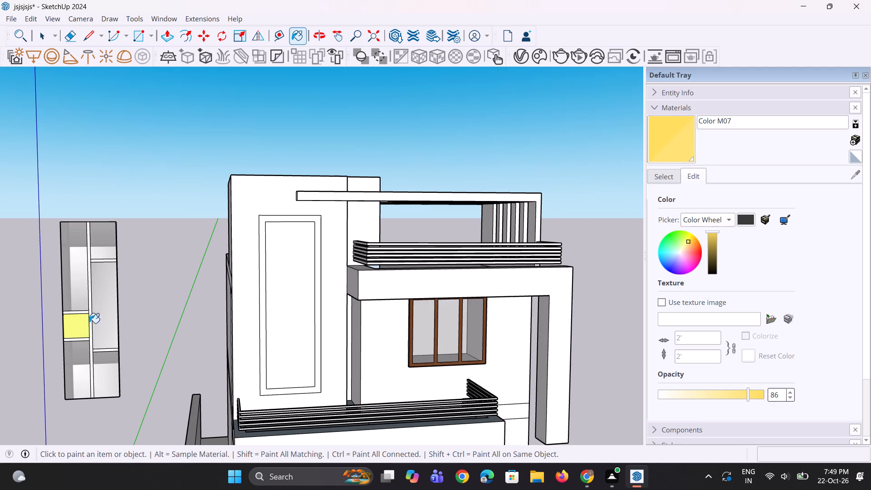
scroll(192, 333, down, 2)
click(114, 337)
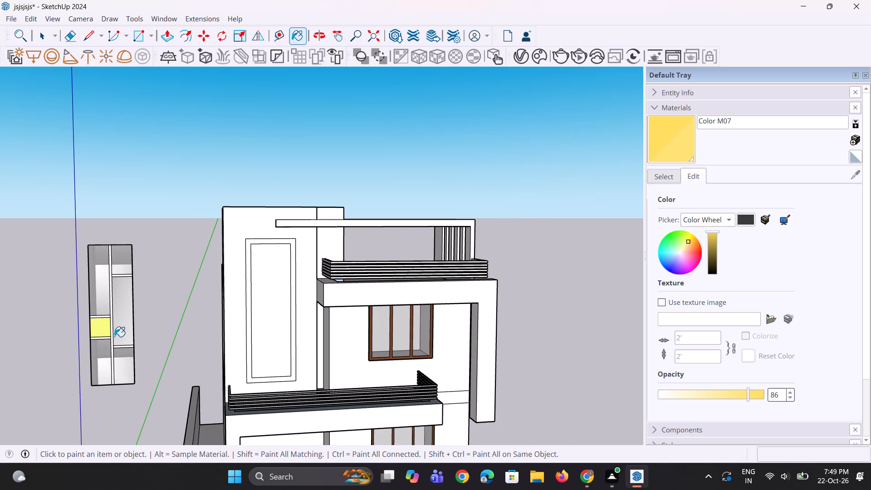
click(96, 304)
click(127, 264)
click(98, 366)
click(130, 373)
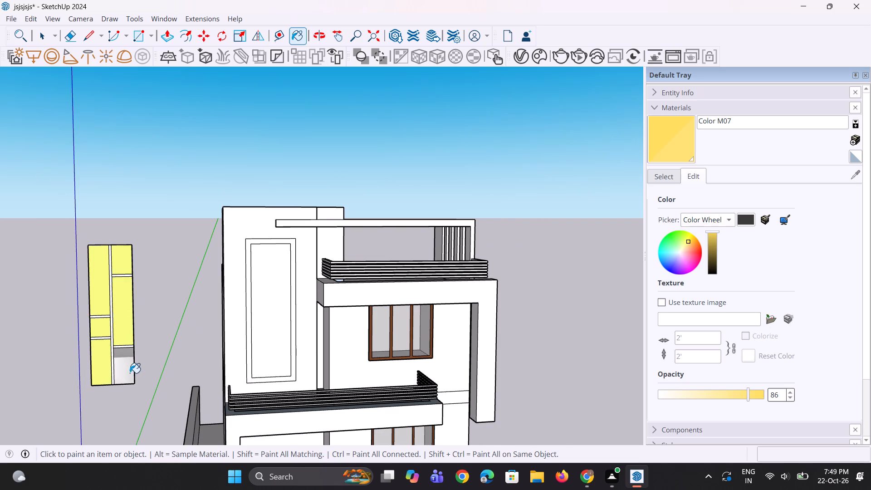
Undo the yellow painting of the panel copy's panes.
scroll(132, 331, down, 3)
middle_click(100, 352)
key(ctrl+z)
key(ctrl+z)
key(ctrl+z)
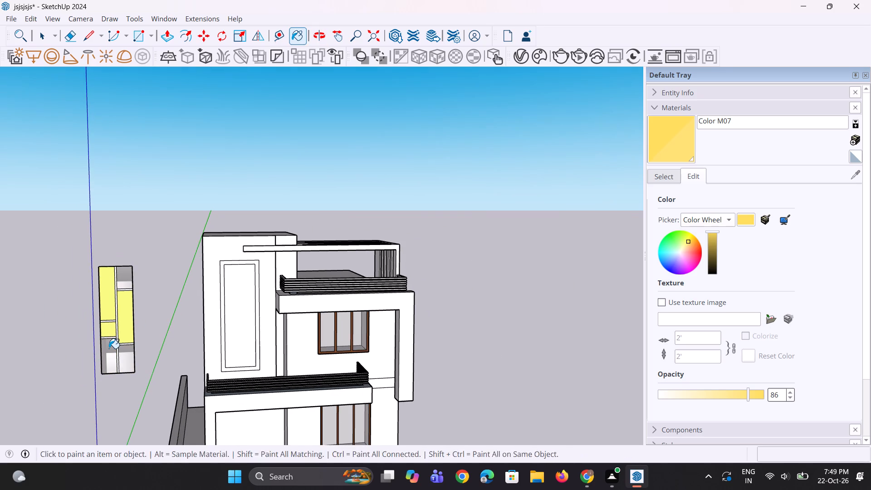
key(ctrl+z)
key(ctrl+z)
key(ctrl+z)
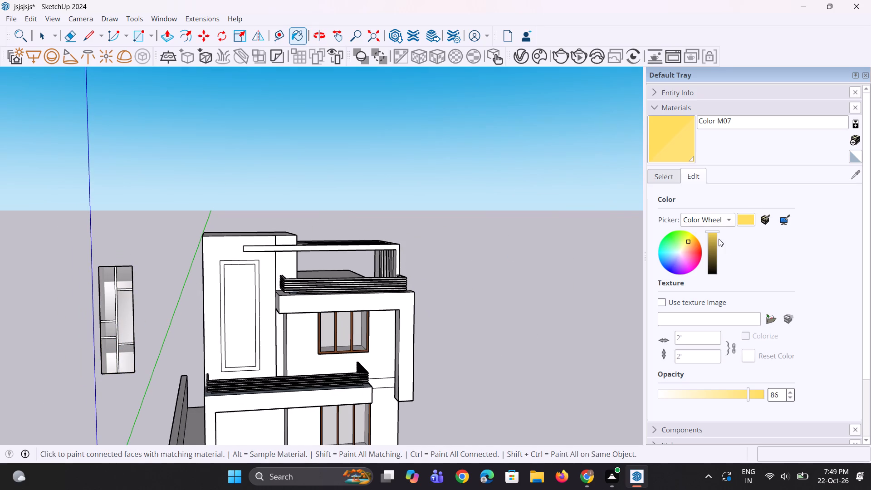
Darken Color M07 slightly and paint the panel copy's upper two right panes and tall upper-left pane with it.
drag(719, 235, 719, 245)
click(715, 233)
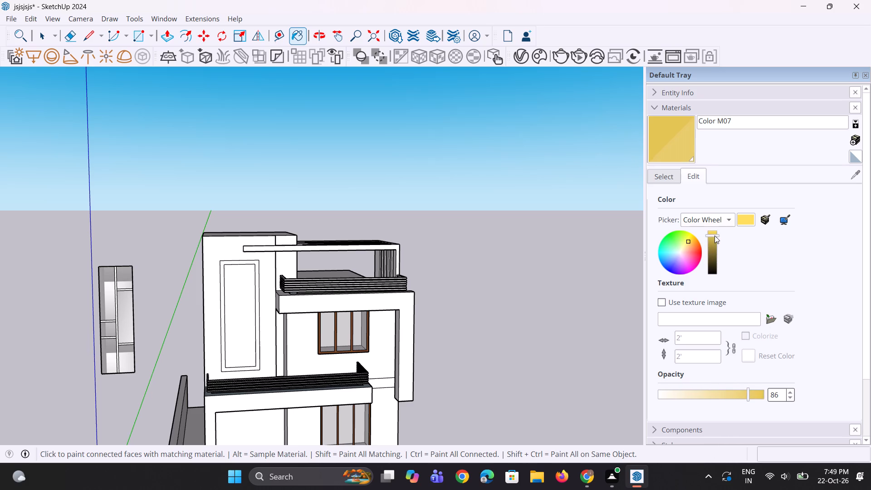
scroll(134, 318, up, 1)
click(129, 321)
click(127, 279)
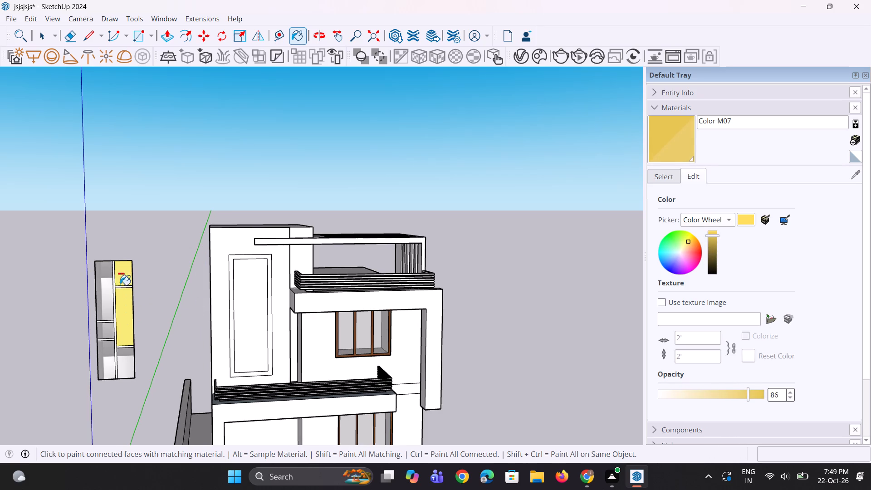
click(110, 291)
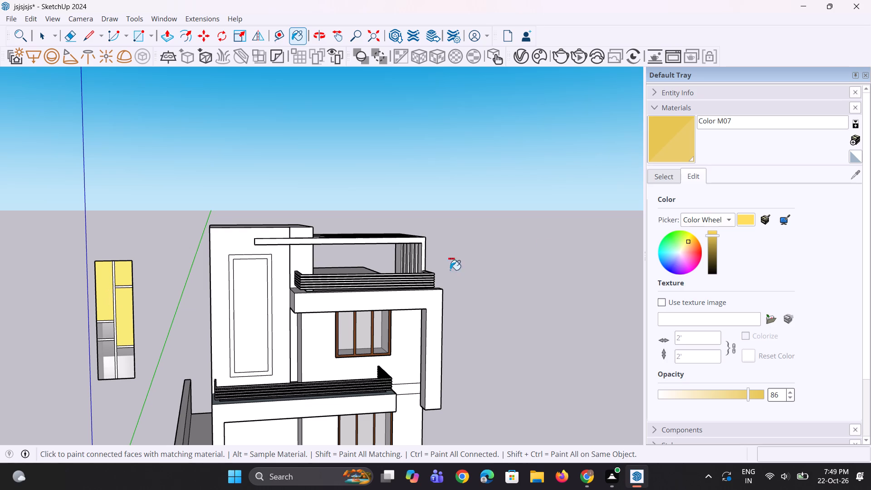
Darken Color M07 further to a deeper gold and paint the panel copy's two bottom panes and small left pane.
drag(709, 235, 710, 240)
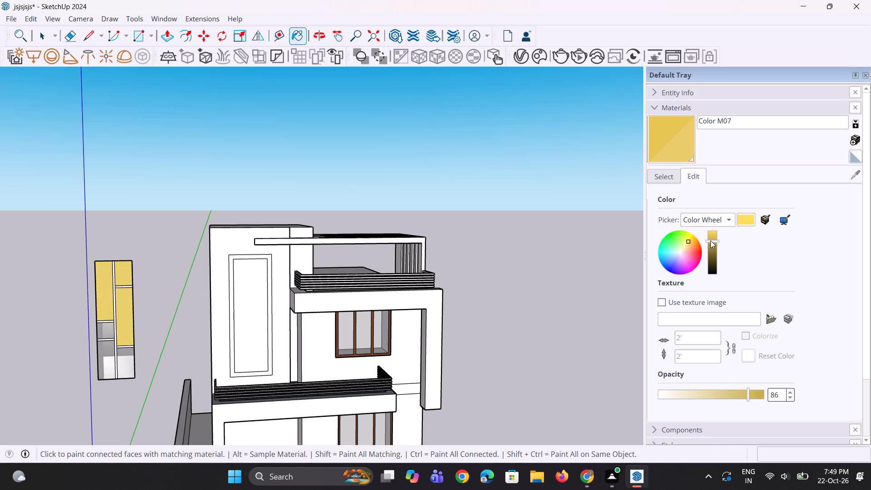
drag(710, 240, 711, 241)
scroll(144, 381, up, 1)
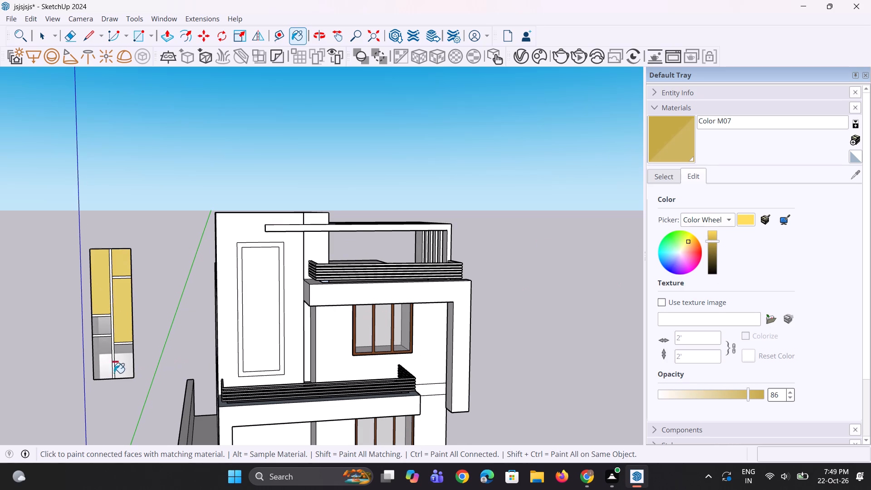
click(119, 371)
click(107, 370)
click(106, 335)
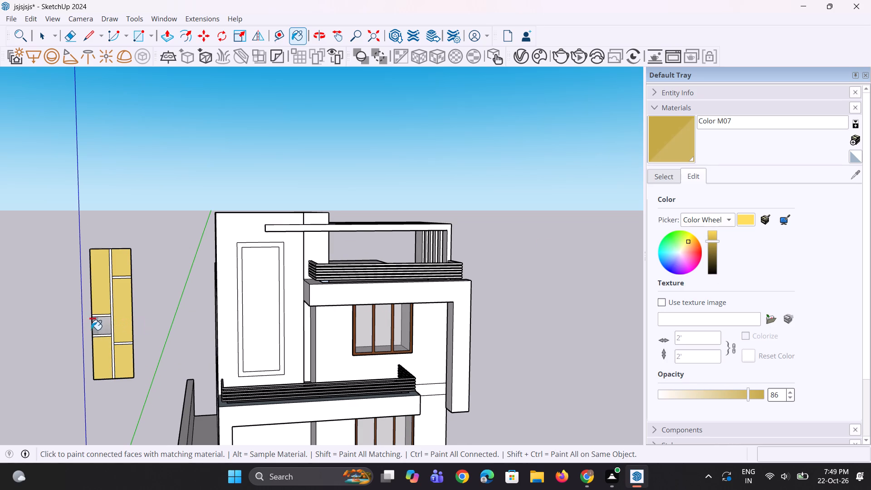
click(100, 329)
Change the colour of Color M07 to a muted sandy gold, keeping the hue softer than the full gold.
middle_drag(191, 328, 215, 318)
key(space)
scroll(237, 320, down, 4)
key(space)
scroll(237, 324, down, 4)
key(space)
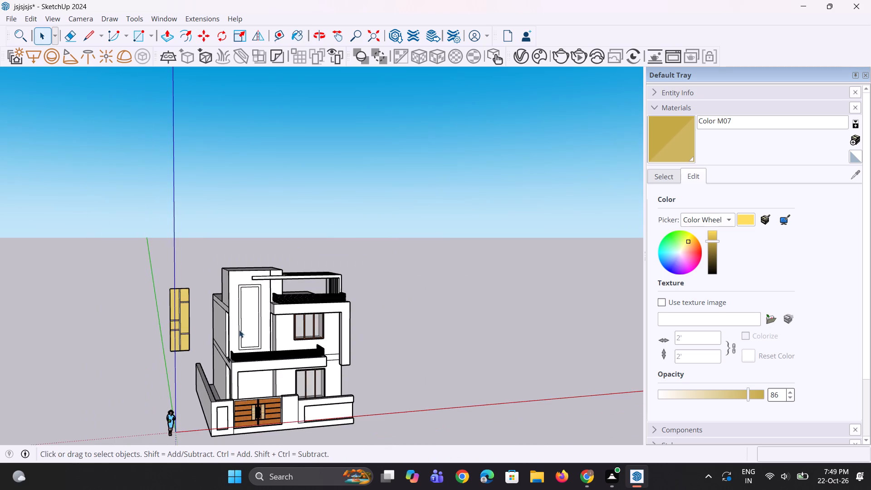
middle_drag(235, 330, 225, 329)
scroll(603, 252, up, 2)
scroll(694, 243, up, 3)
click(683, 248)
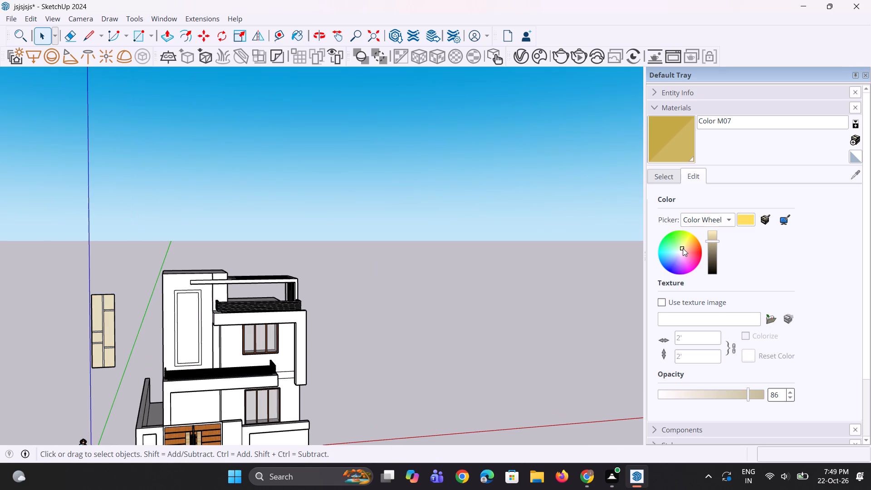
scroll(689, 248, up, 4)
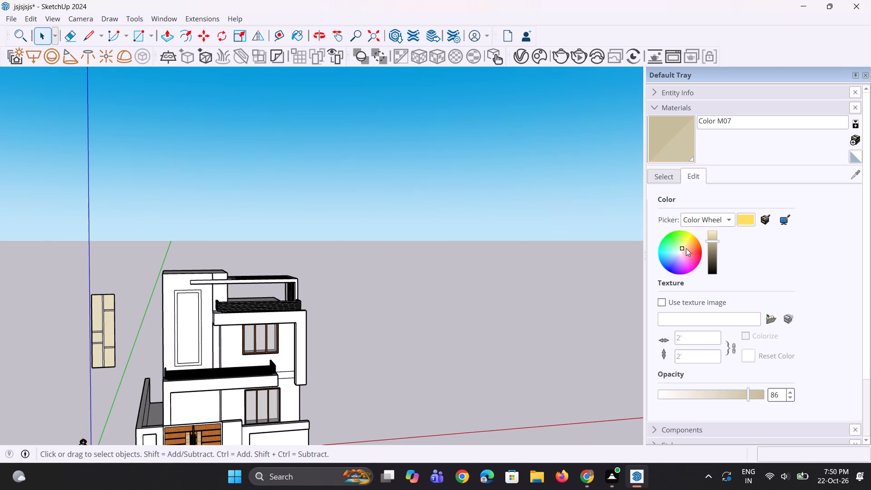
drag(684, 249, 685, 246)
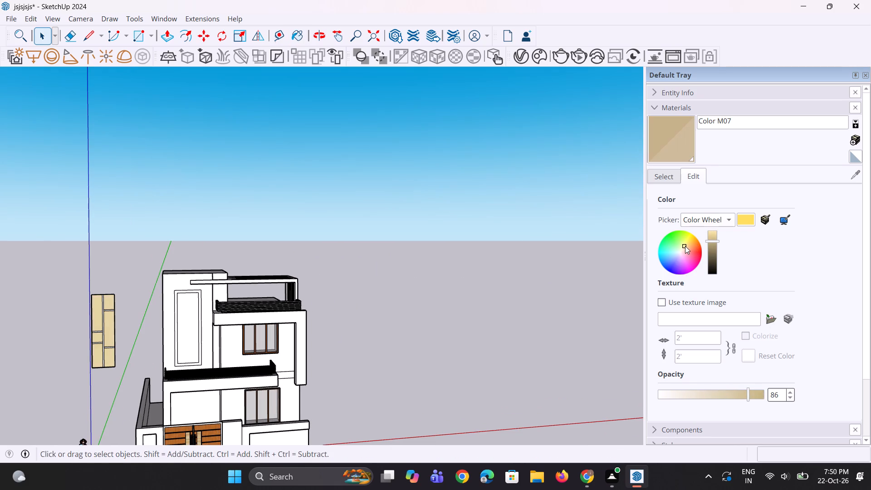
drag(685, 246, 686, 244)
scroll(46, 343, up, 3)
scroll(121, 318, down, 4)
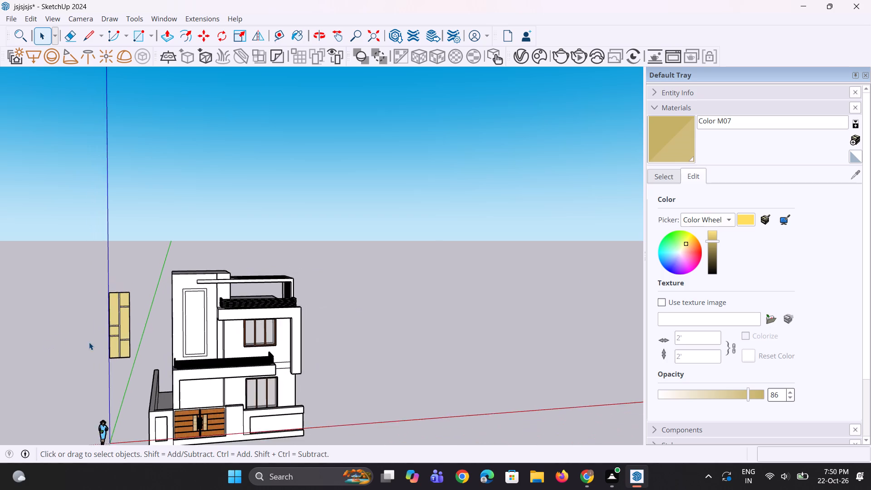
scroll(89, 342, up, 7)
Paint the vertical strip and the four horizontal strips of the panel copy with dark grey Color M06.
key(space)
key(space)
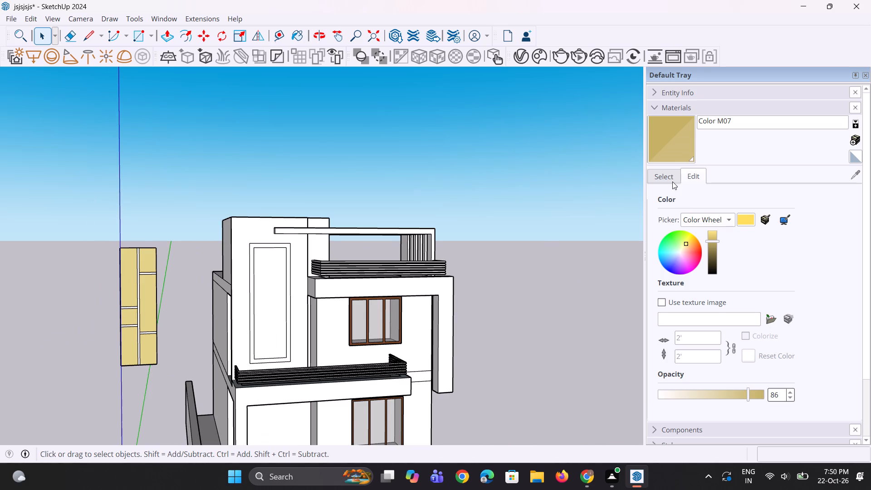
click(672, 181)
click(685, 276)
click(661, 280)
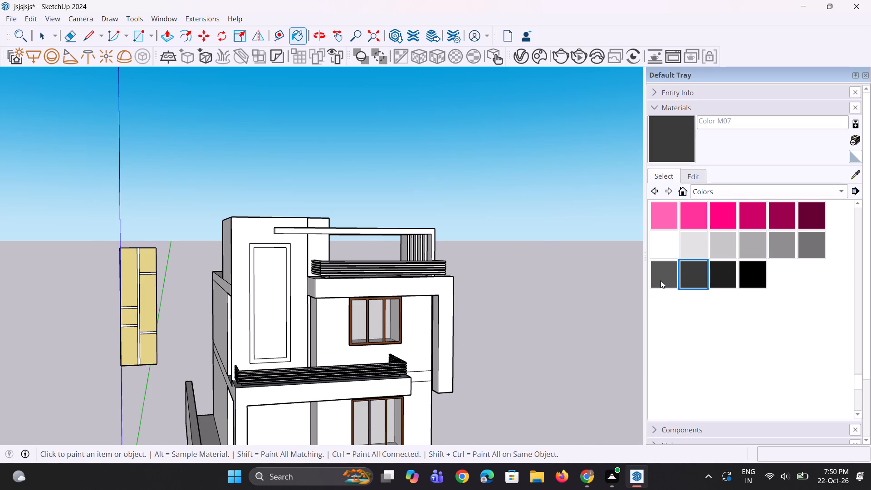
scroll(81, 335, up, 2)
scroll(166, 310, up, 9)
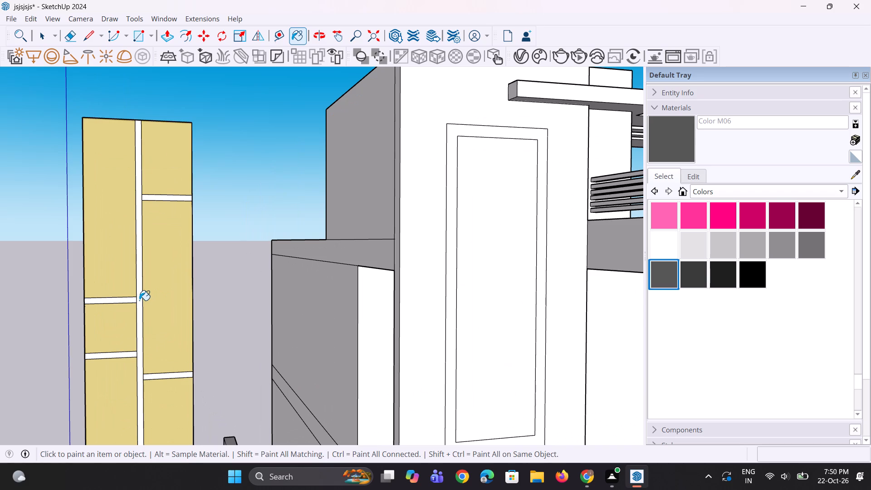
click(139, 300)
click(130, 303)
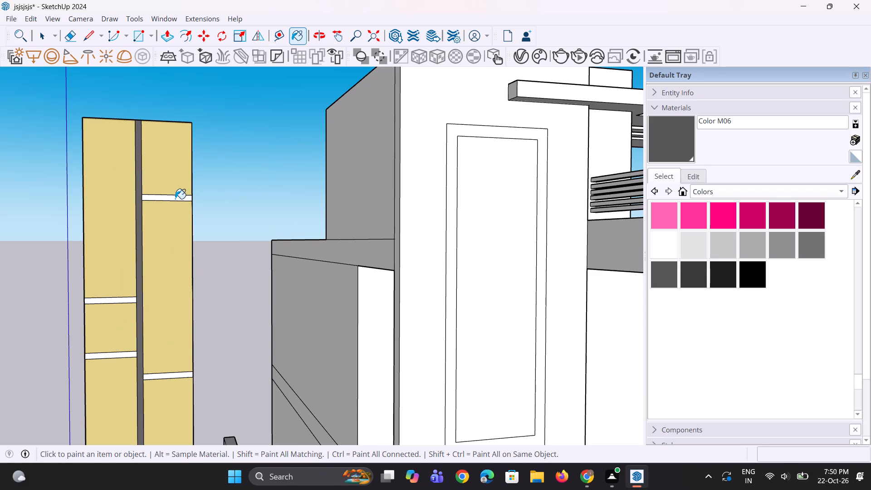
click(175, 199)
scroll(113, 304, up, 1)
click(122, 299)
scroll(122, 358, up, 3)
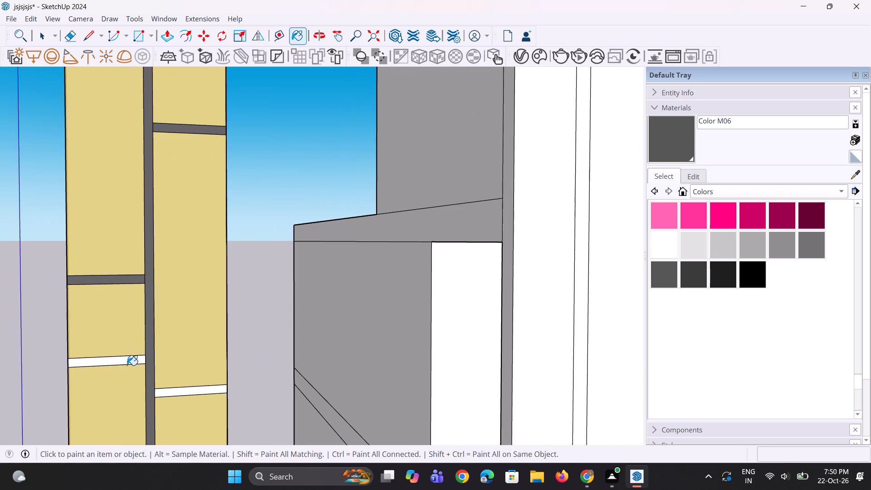
click(138, 357)
click(179, 394)
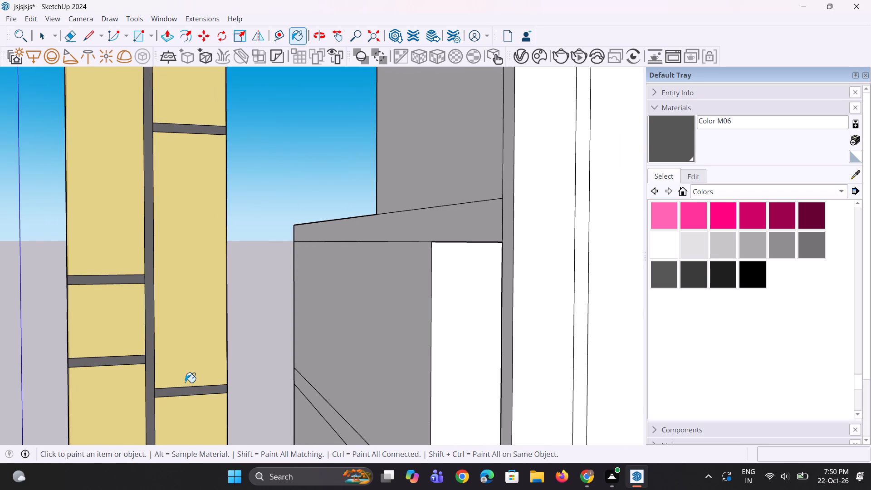
Sample Color M07 from a pane and paint the back face of the panel copy with it.
scroll(186, 372, down, 10)
middle_drag(110, 340, 486, 367)
key(space)
key(space)
click(855, 176)
middle_drag(553, 336, 421, 337)
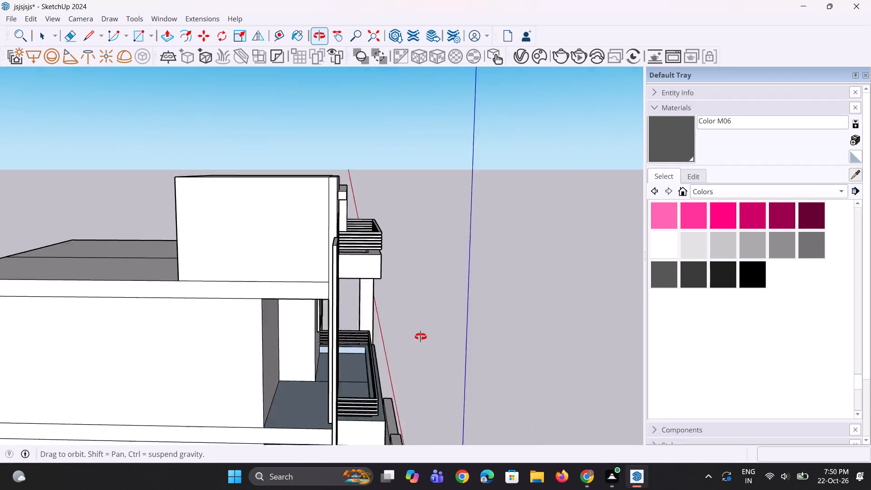
middle_drag(421, 337, 372, 330)
click(134, 317)
middle_drag(126, 344, 367, 347)
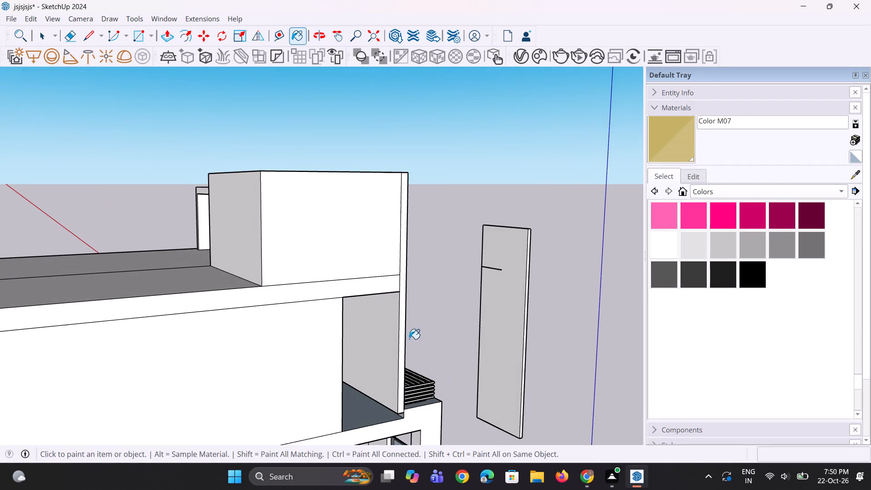
click(511, 311)
Erase the short stray line on the back face of the panel copy.
middle_drag(510, 302, 510, 295)
scroll(484, 246, up, 5)
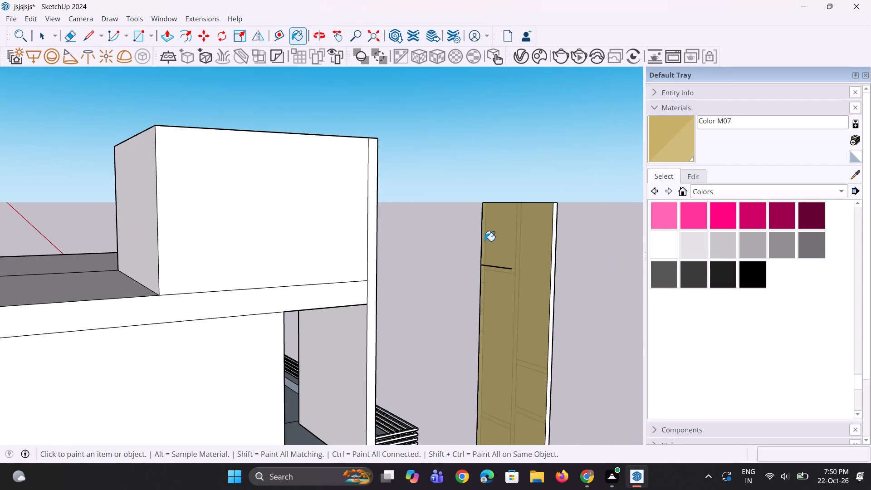
key(e)
click(496, 269)
middle_drag(501, 279, 155, 283)
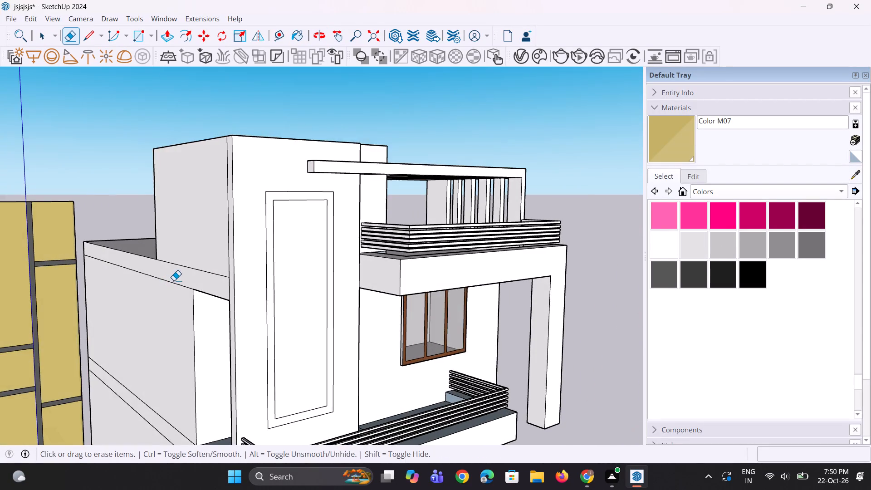
Select the entire panel copy, without any house geometry, and make it a group.
scroll(174, 280, down, 5)
middle_drag(125, 321, 96, 353)
scroll(59, 342, up, 2)
key(v)
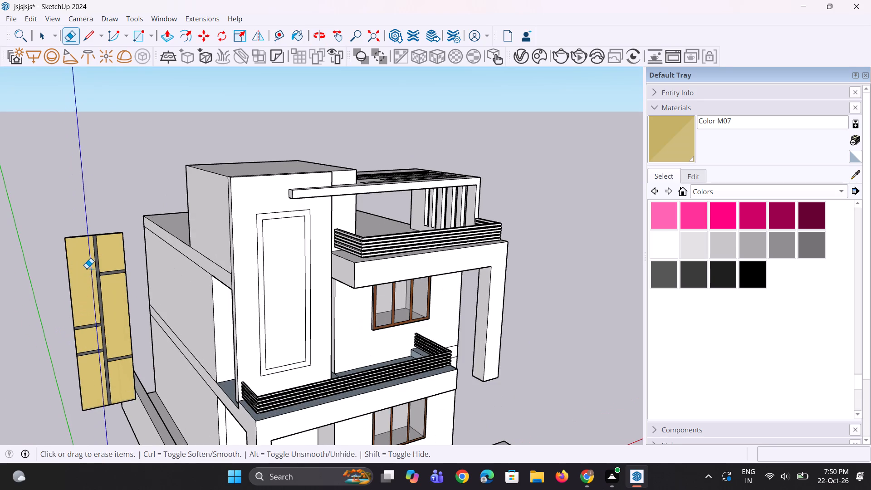
key(space)
key(space)
drag(43, 212, 153, 426)
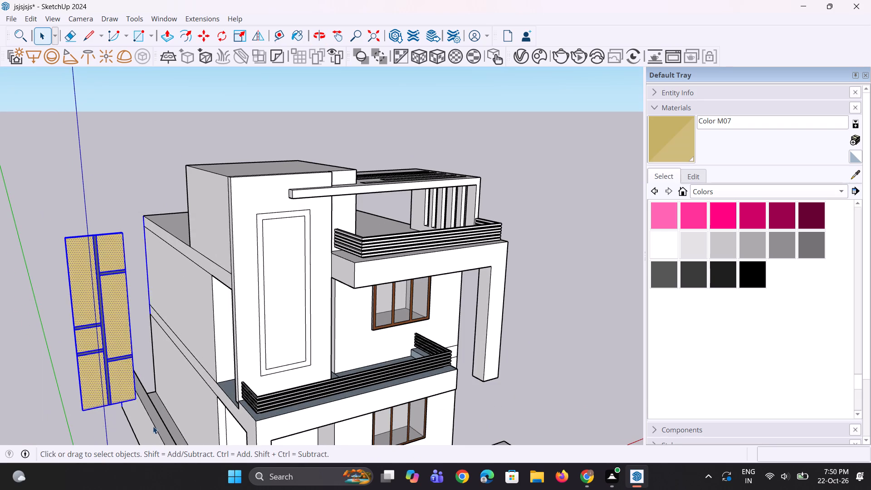
middle_drag(138, 418, 78, 392)
drag(21, 186, 131, 420)
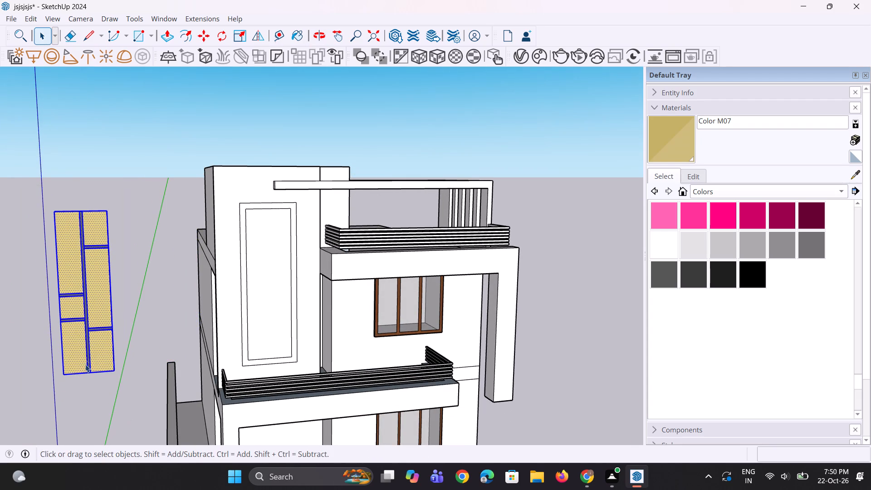
right_drag(85, 358, 86, 353)
click(148, 227)
click(157, 343)
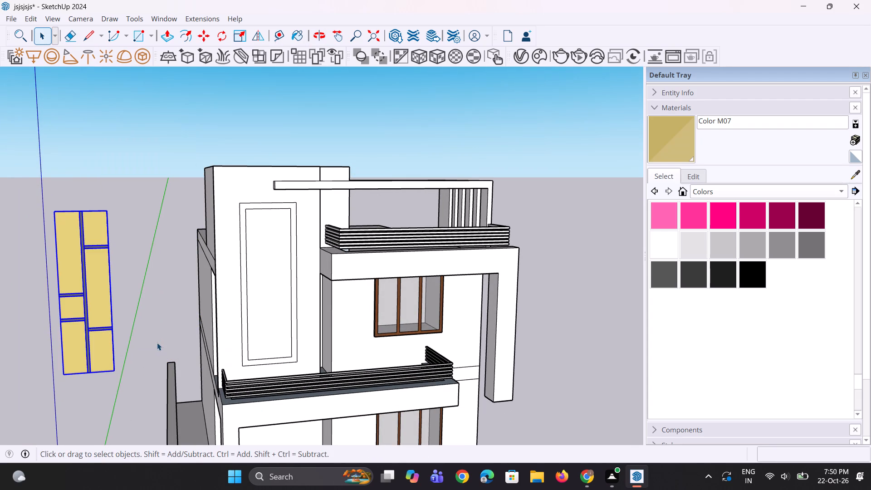
Pull the border frame around the tall tower panel outward by about 7".
middle_drag(255, 360, 265, 393)
scroll(294, 338, up, 2)
key(p)
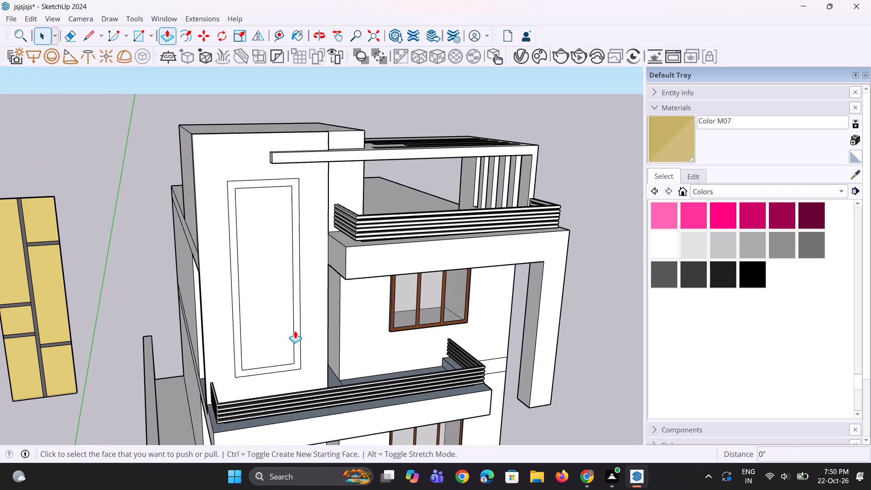
click(267, 334)
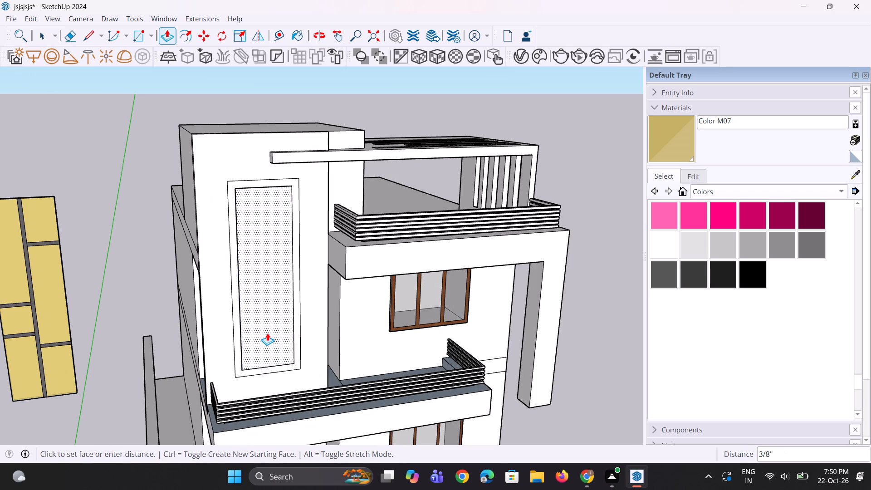
key(Escape)
click(252, 371)
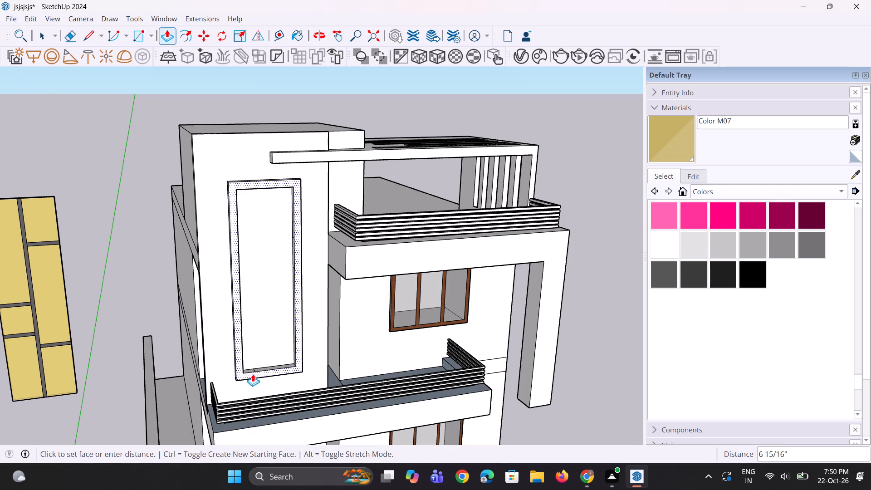
click(253, 374)
Push the face inside the tall frame back about 1' to open it through the tower wall.
click(258, 352)
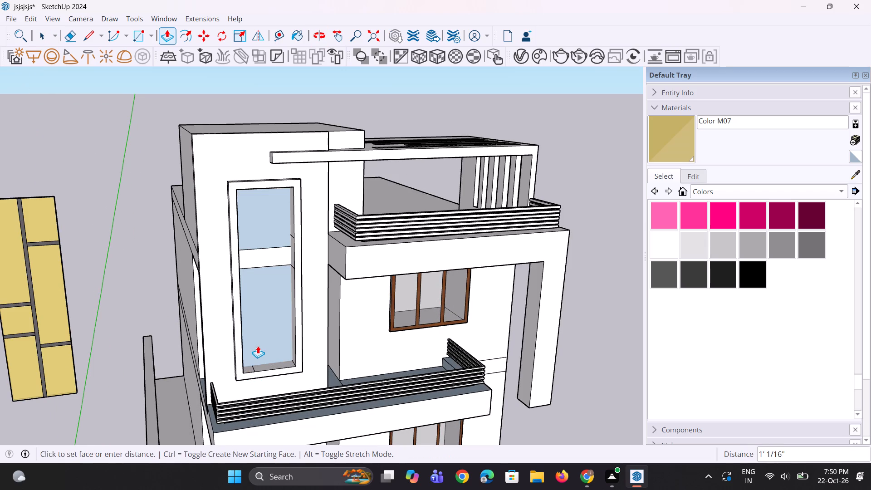
click(258, 346)
Move the grouped sandy-gold panel copy from beside the house into the framed opening on the tower.
middle_drag(275, 371, 218, 358)
click(69, 355)
key(space)
click(64, 363)
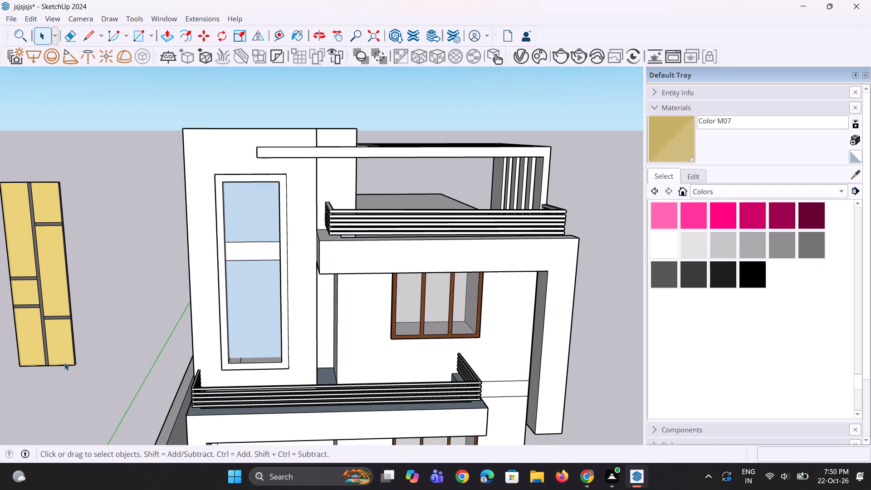
key(m)
click(68, 363)
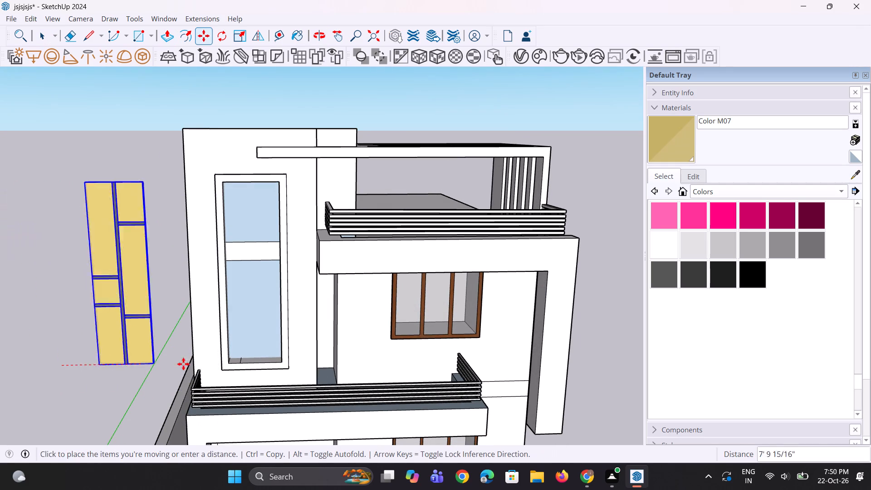
click(268, 363)
middle_drag(141, 369, 144, 374)
key(space)
click(132, 370)
key(space)
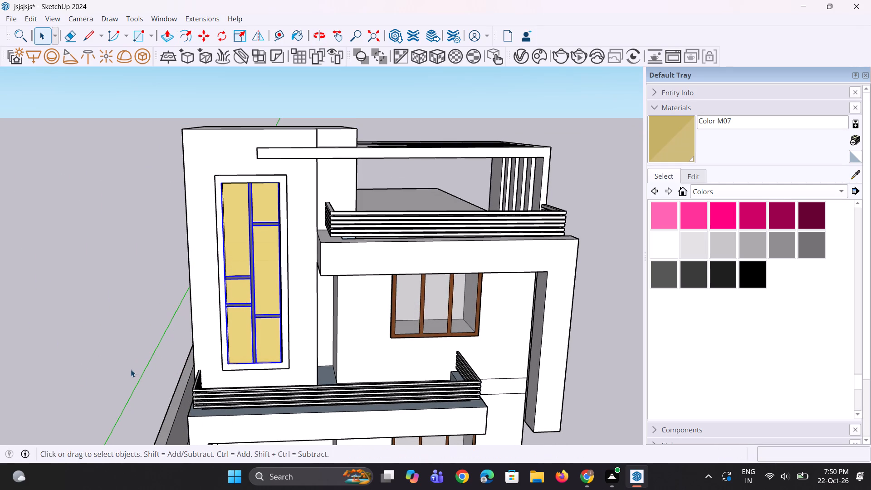
Pull the tall frame's front face out a further 2 1/2" around the inserted panel.
middle_drag(302, 385, 323, 418)
scroll(259, 363, up, 10)
middle_drag(295, 365, 324, 388)
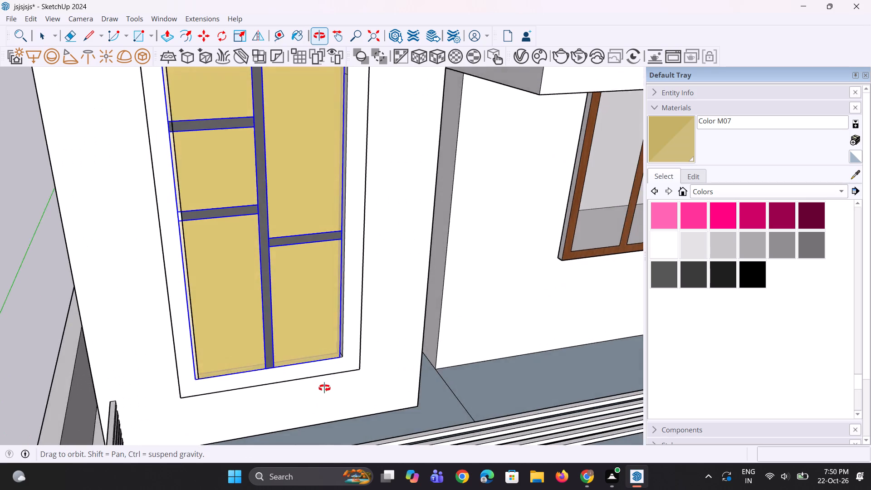
middle_drag(324, 388, 269, 348)
key(space)
click(10, 370)
scroll(250, 338, down, 4)
middle_drag(247, 349, 139, 363)
scroll(260, 361, up, 1)
key(p)
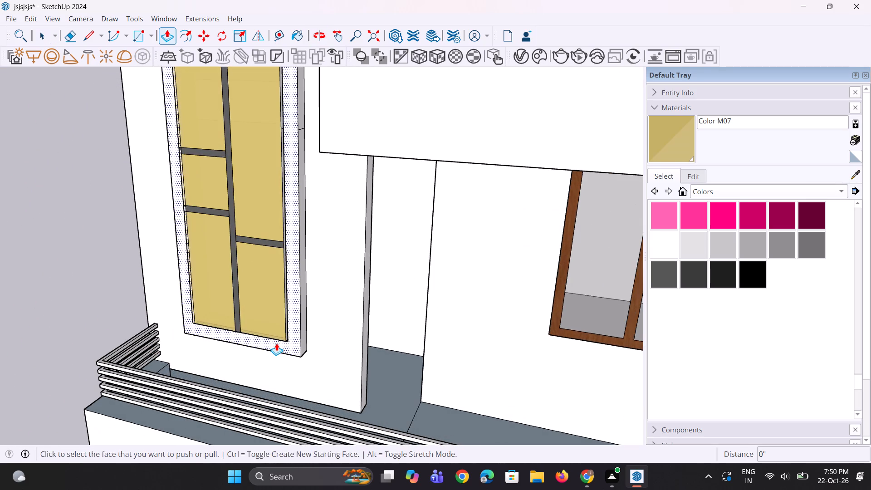
click(279, 342)
click(276, 343)
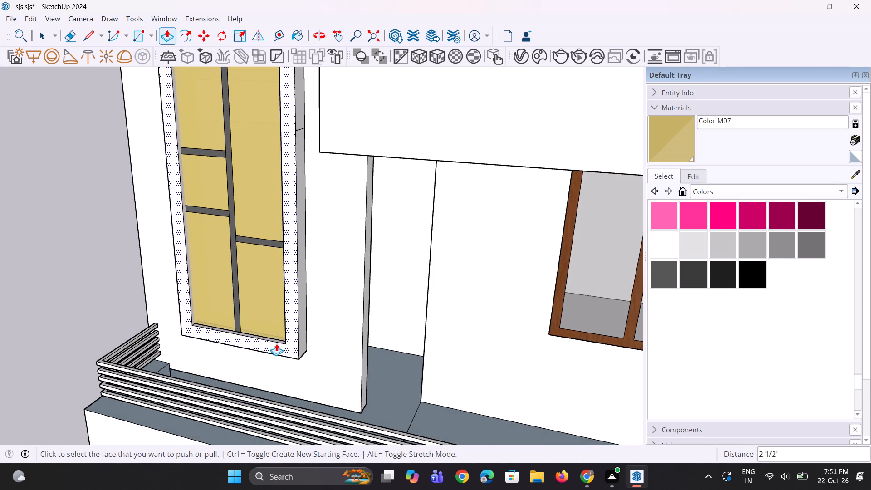
Examine the framed tower panel up close and within the whole front elevation.
middle_drag(247, 357, 285, 349)
scroll(241, 353, down, 11)
key(space)
key(space)
key(space)
middle_drag(215, 328, 269, 267)
scroll(269, 267, down, 5)
middle_click(269, 267)
middle_drag(287, 296, 283, 302)
key(space)
click(428, 269)
scroll(206, 233, down, 4)
middle_drag(195, 272, 199, 278)
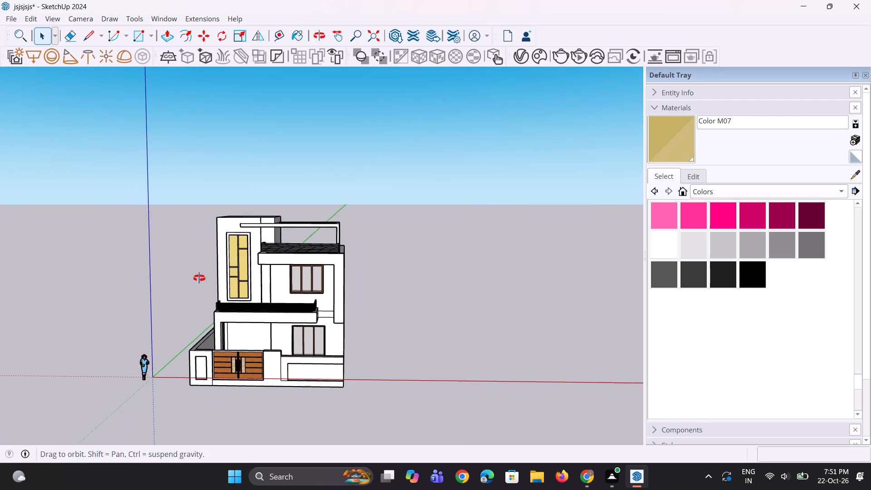
middle_drag(199, 278, 199, 285)
Push the narrow side face of the upper-floor recess beside the window back 2' 3 1/2" to widen the recess.
scroll(217, 296, up, 3)
scroll(259, 309, up, 6)
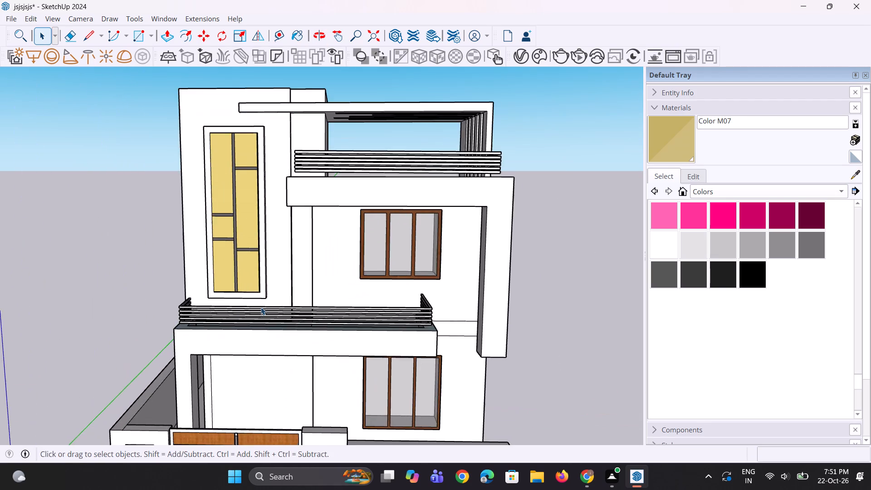
scroll(296, 311, up, 2)
middle_drag(305, 306, 332, 283)
scroll(293, 269, up, 8)
middle_drag(318, 276, 337, 288)
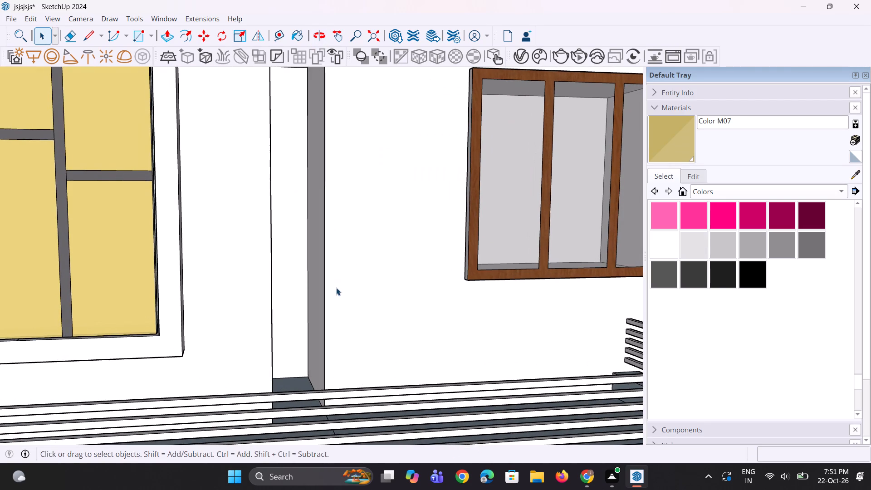
key(p)
click(318, 274)
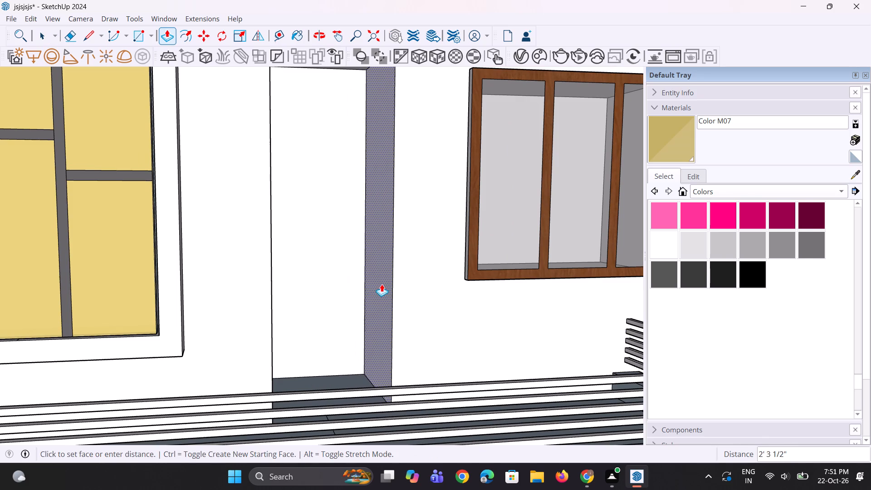
click(382, 284)
Erase the leftover edges on the balcony floor in front of the widened recess.
middle_drag(373, 288, 322, 284)
scroll(288, 274, down, 5)
middle_drag(319, 279, 320, 201)
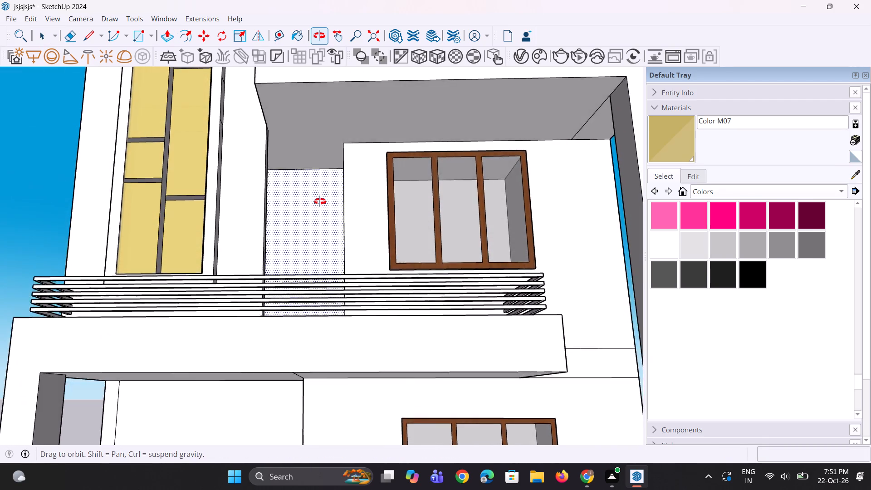
middle_drag(320, 201, 338, 388)
scroll(318, 393, up, 2)
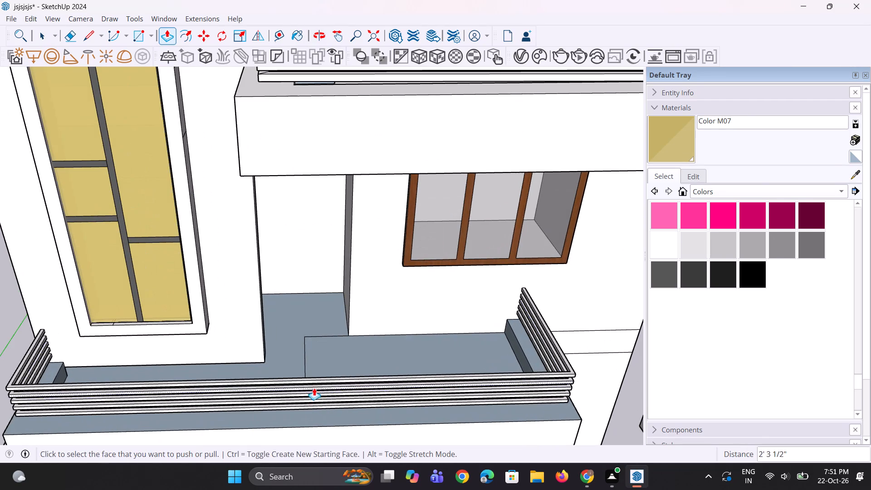
key(e)
click(306, 354)
click(307, 334)
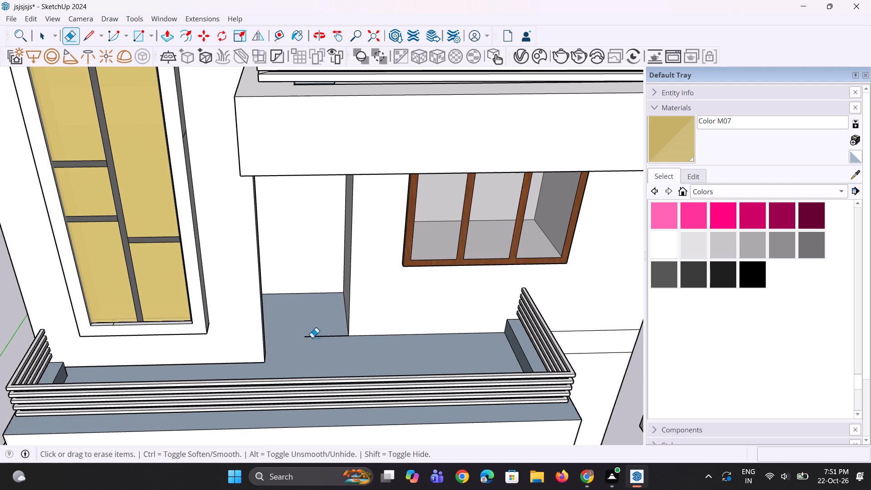
click(312, 338)
Draw a rectangle about 8 7/16" by 1' 1 5/8" on the slab underside above the recess, near its tower-side end.
middle_drag(319, 337, 288, 198)
scroll(320, 343, down, 4)
middle_drag(321, 253, 325, 224)
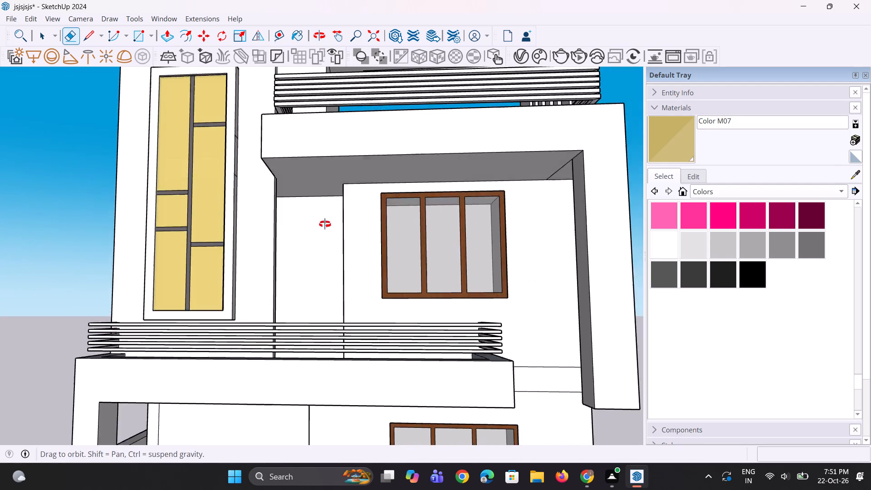
middle_drag(325, 224, 326, 180)
scroll(285, 167, up, 5)
middle_drag(314, 196, 316, 180)
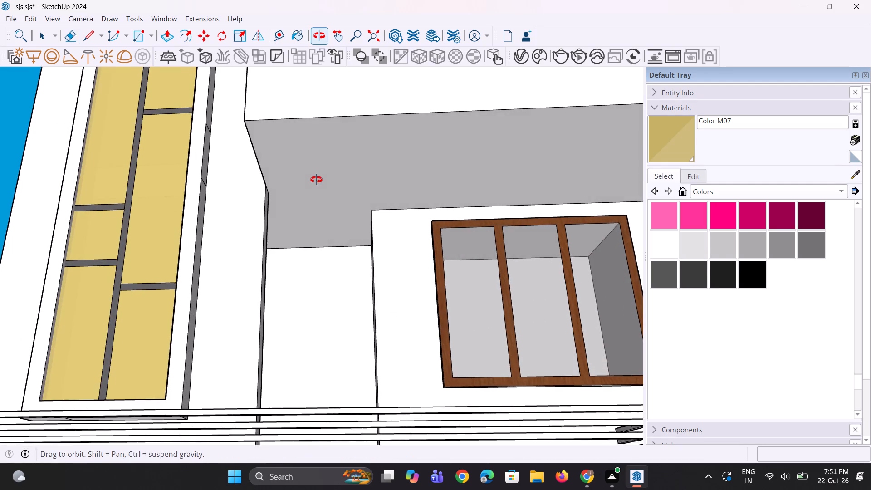
middle_drag(316, 180, 316, 177)
key(r)
scroll(313, 216, down, 3)
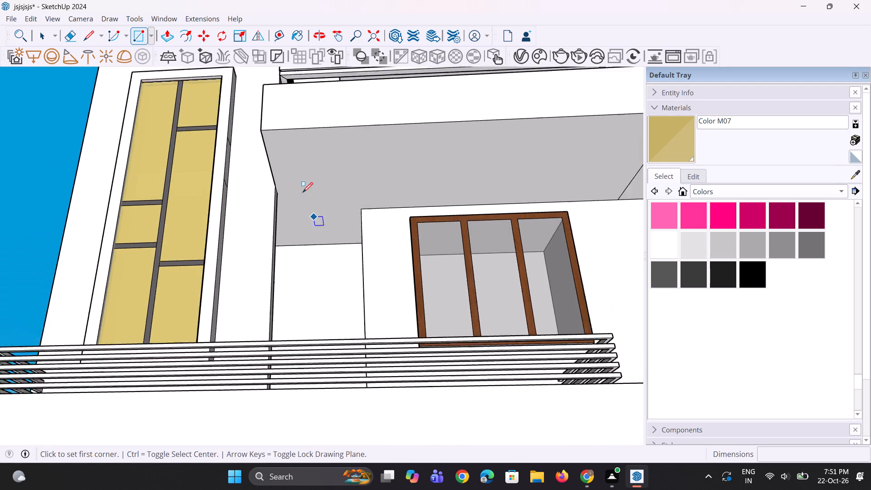
middle_drag(300, 184, 303, 164)
scroll(299, 161, up, 2)
click(286, 155)
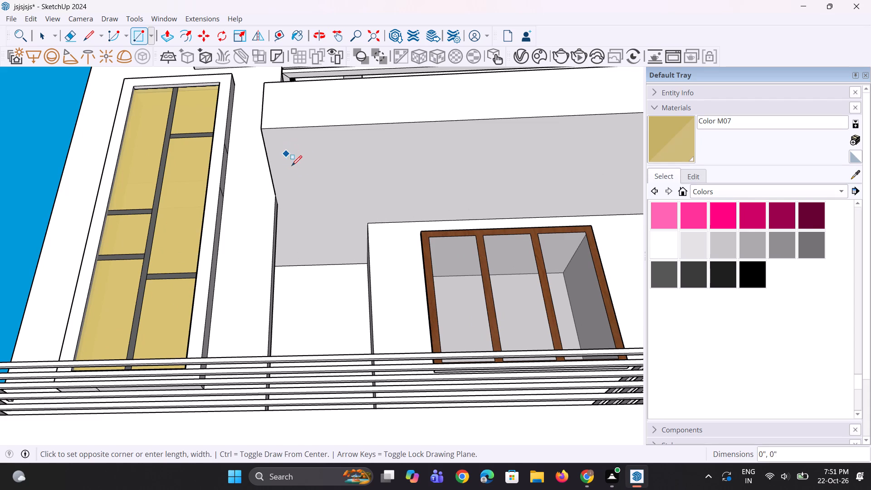
click(305, 170)
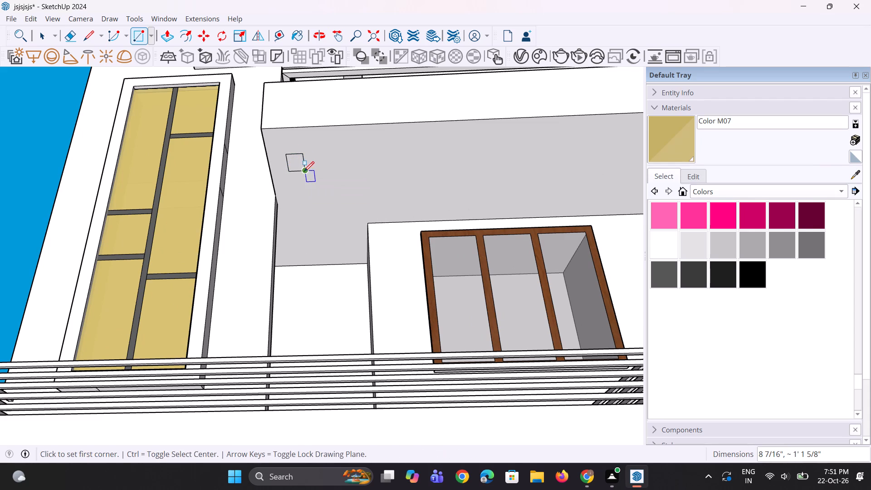
Copy the small rectangle along the slab underside at about 1' 1" spacing, making two copies.
key(space)
click(297, 164)
scroll(298, 167, up, 1)
key(m)
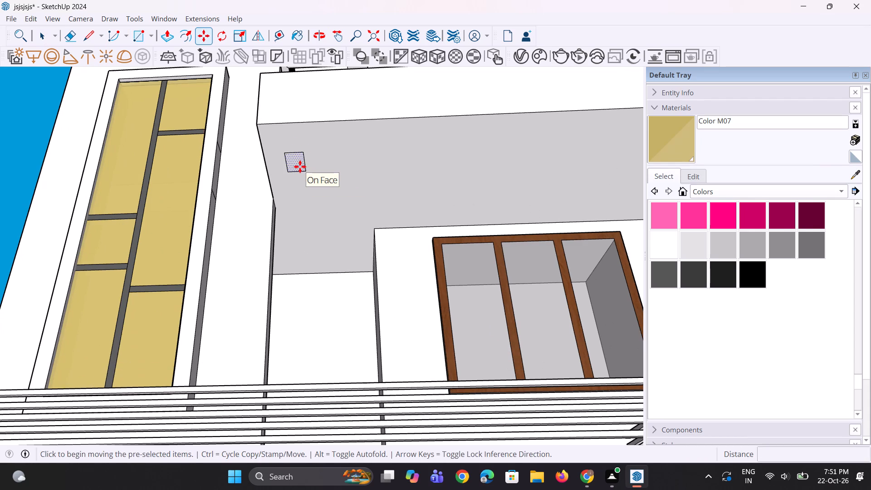
click(300, 167)
click(328, 170)
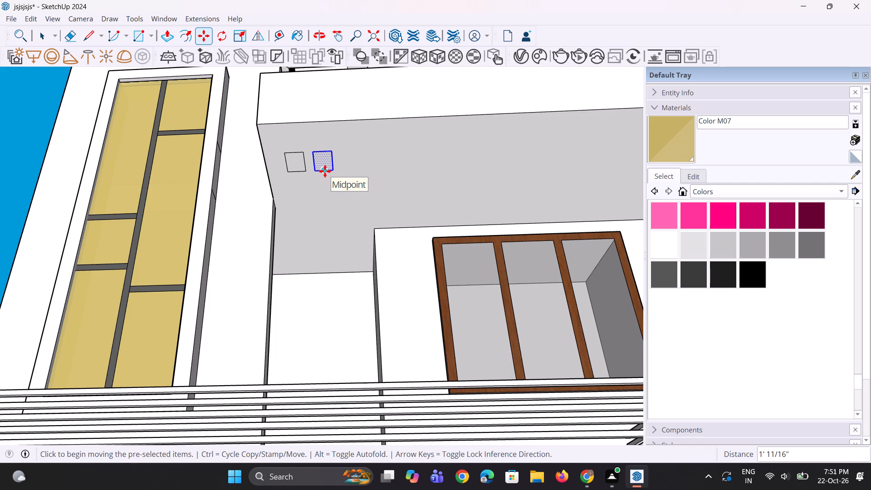
text(*2)
key(Return)
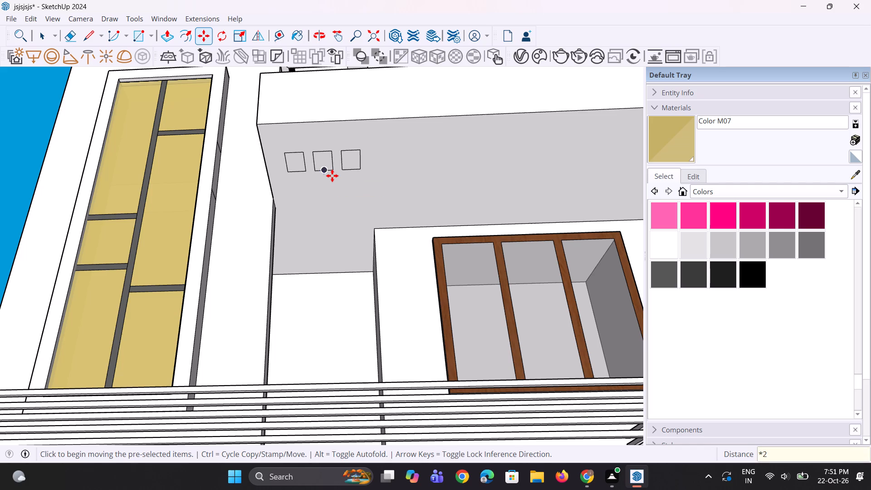
Extrude the first small rectangle 12' down to the balcony floor as a slender column.
middle_drag(323, 190, 328, 268)
key(p)
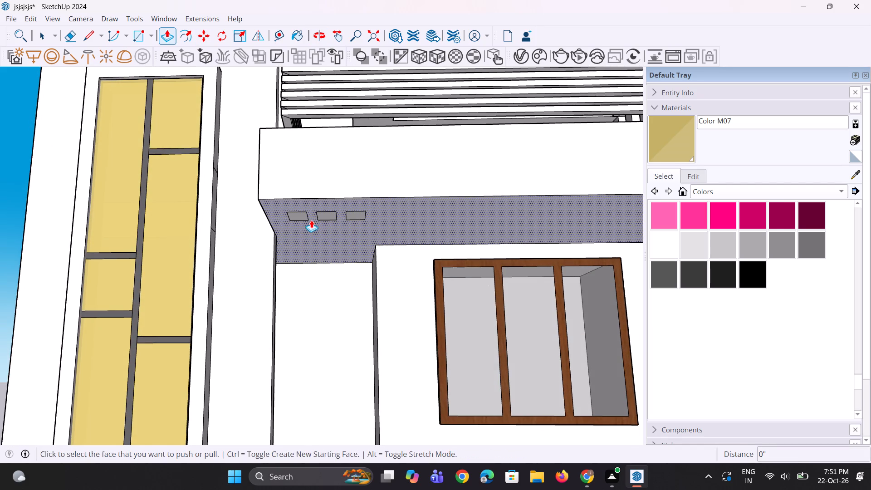
click(303, 218)
scroll(316, 278, down, 5)
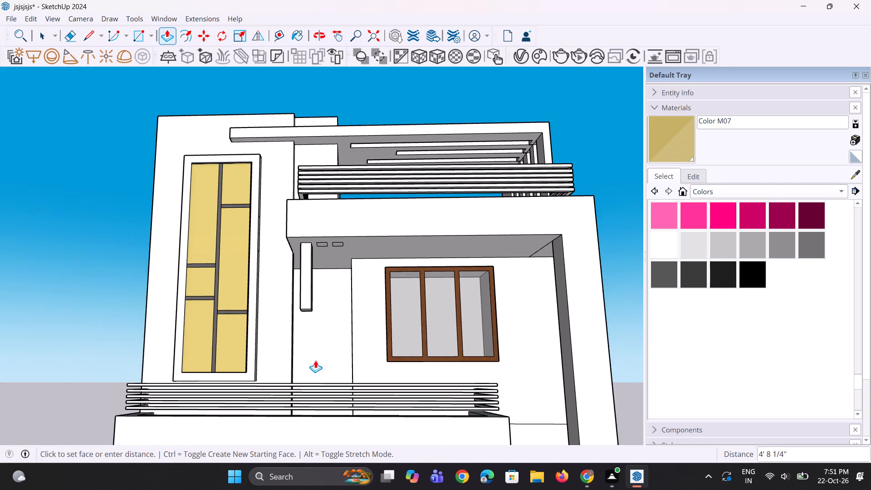
middle_drag(315, 378, 314, 448)
scroll(296, 426, up, 7)
middle_drag(311, 408, 367, 478)
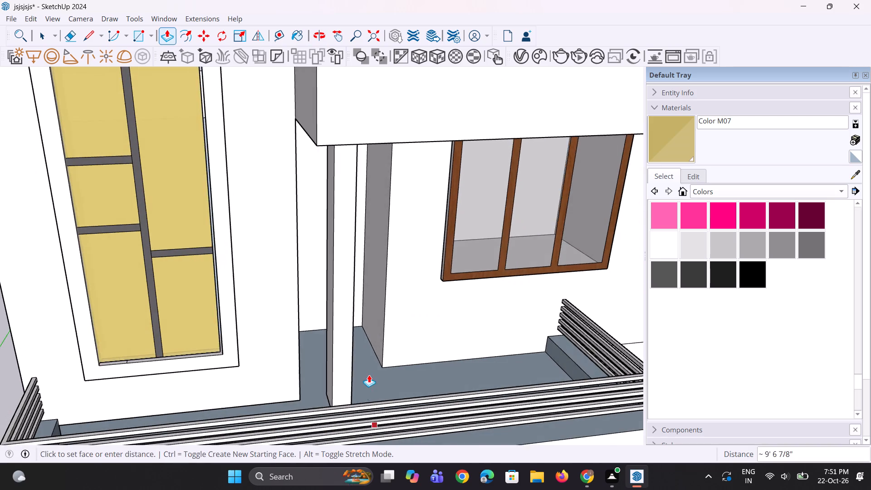
scroll(369, 371, up, 2)
click(371, 379)
Extrude the other two small rectangles down by the same 12' to complete the row of three columns.
middle_drag(342, 323, 309, 243)
scroll(298, 285, down, 4)
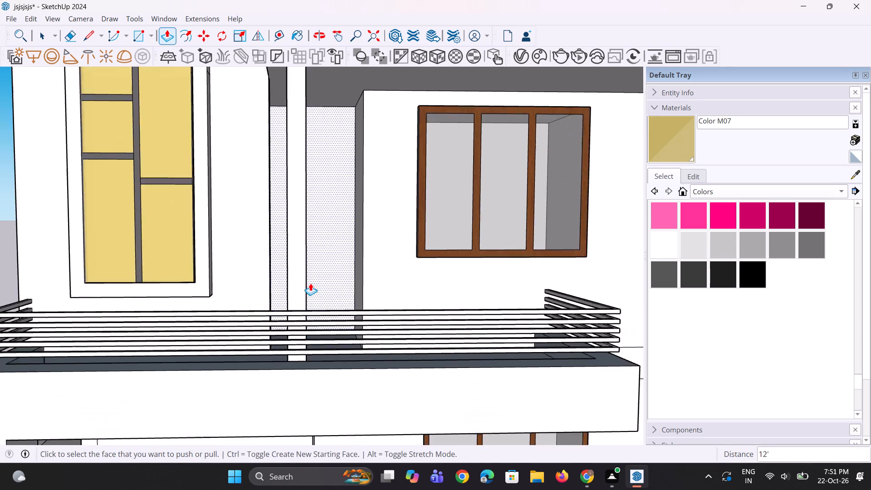
scroll(310, 283, down, 5)
middle_drag(298, 199, 300, 149)
scroll(324, 151, up, 3)
double_click(319, 159)
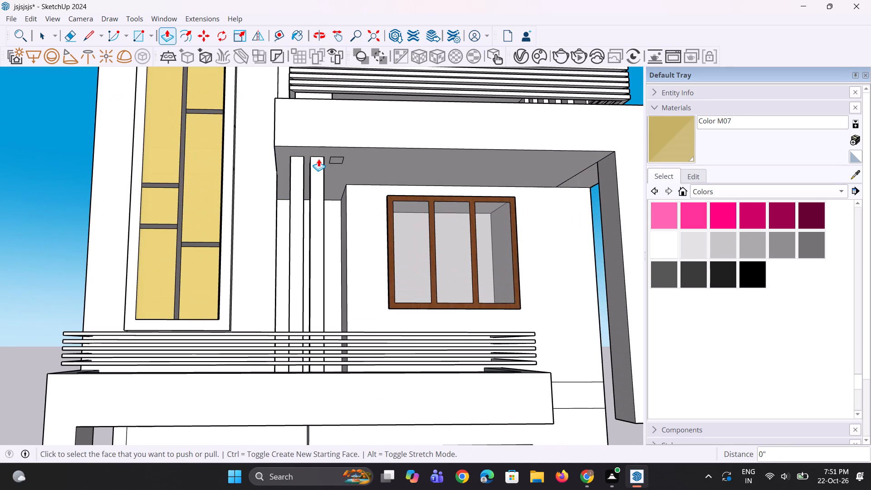
double_click(336, 157)
Examine the new balcony columns, the overall house front and the boundary wall beside the gate.
middle_drag(331, 177, 308, 337)
scroll(333, 314, down, 5)
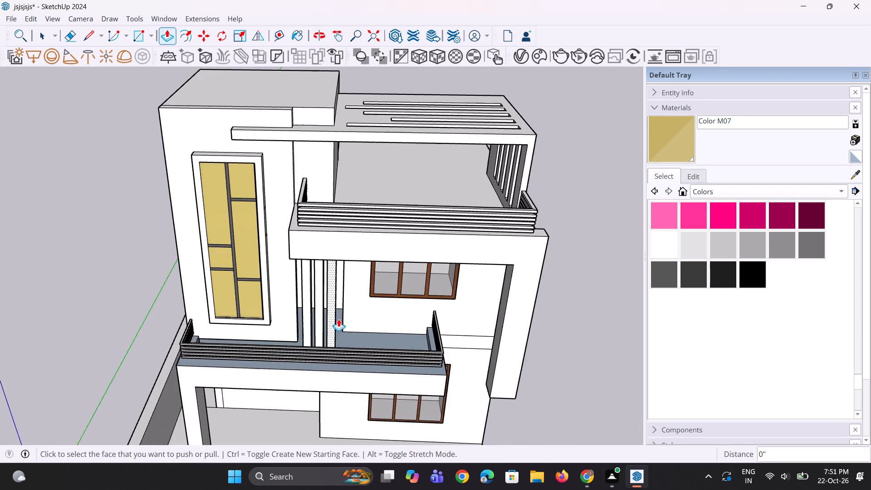
middle_drag(332, 324, 348, 288)
key(space)
key(space)
scroll(307, 254, down, 4)
middle_drag(326, 315, 328, 301)
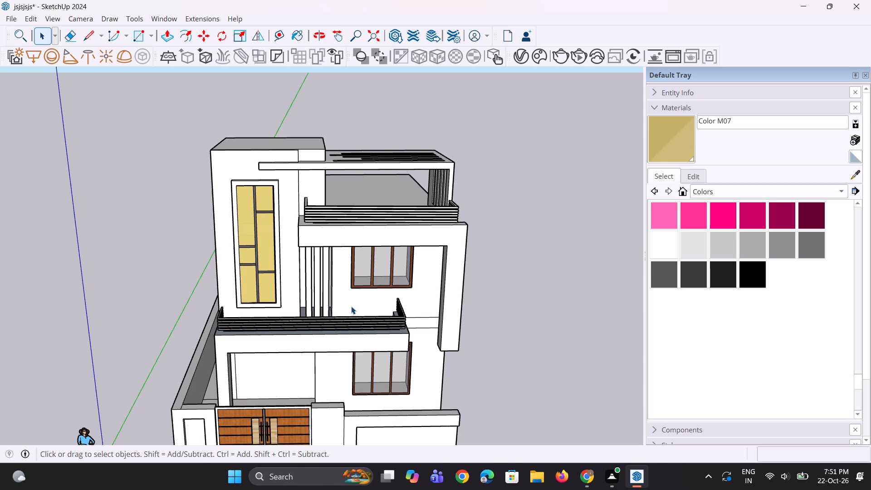
scroll(356, 328, down, 7)
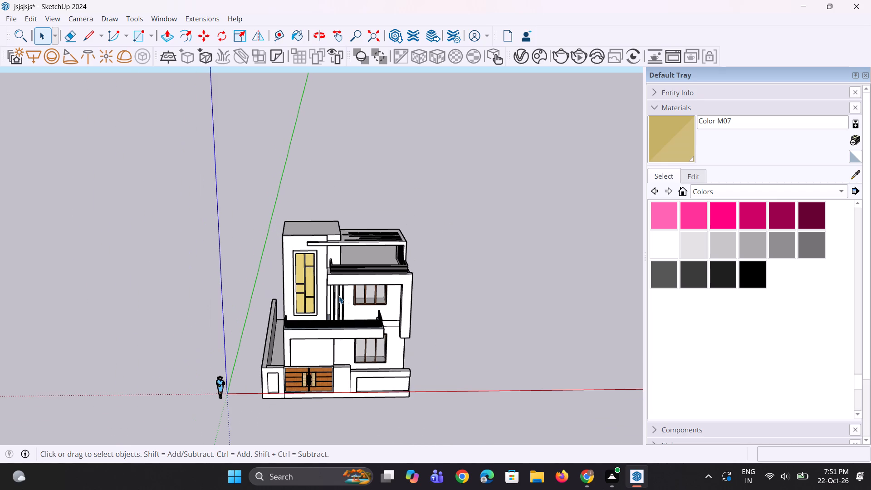
scroll(325, 280, down, 3)
middle_drag(326, 313, 323, 304)
scroll(341, 331, up, 8)
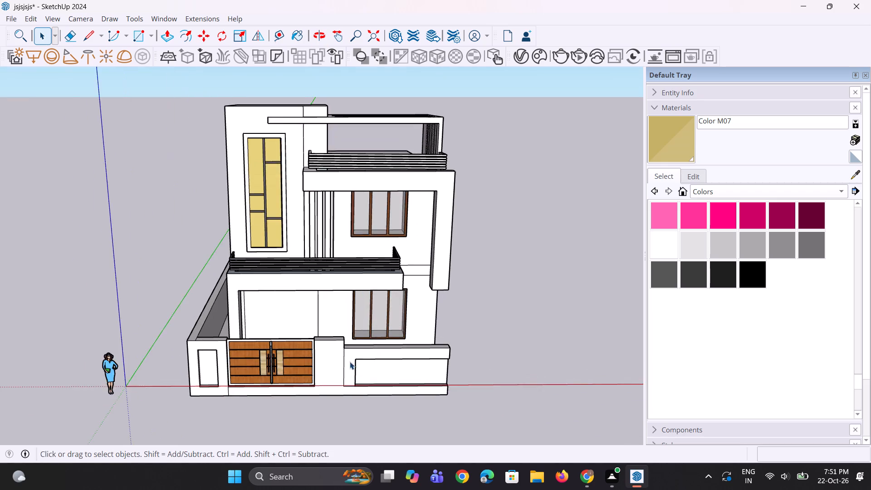
scroll(349, 364, up, 5)
middle_drag(351, 388, 336, 366)
scroll(342, 376, up, 5)
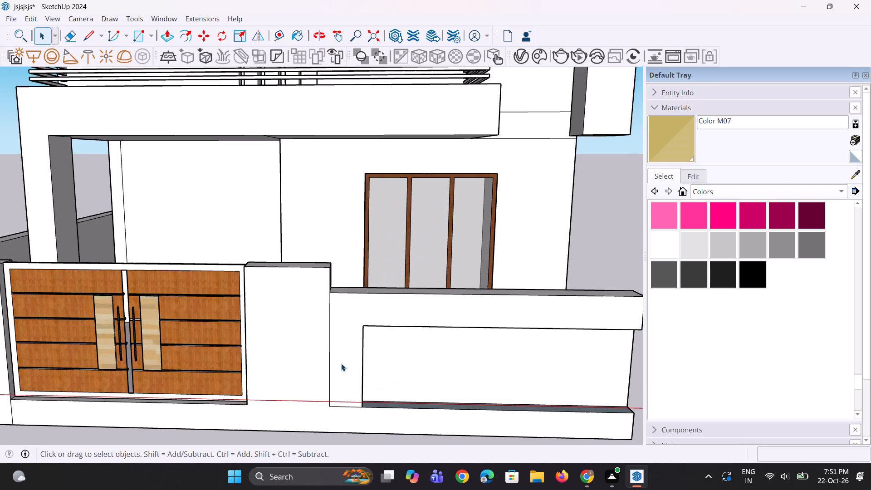
Copy the vertical edge beside the gate pillar about 6 9/16" along the boundary wall's front face.
scroll(330, 327, up, 1)
click(330, 327)
scroll(332, 379, up, 2)
key(m)
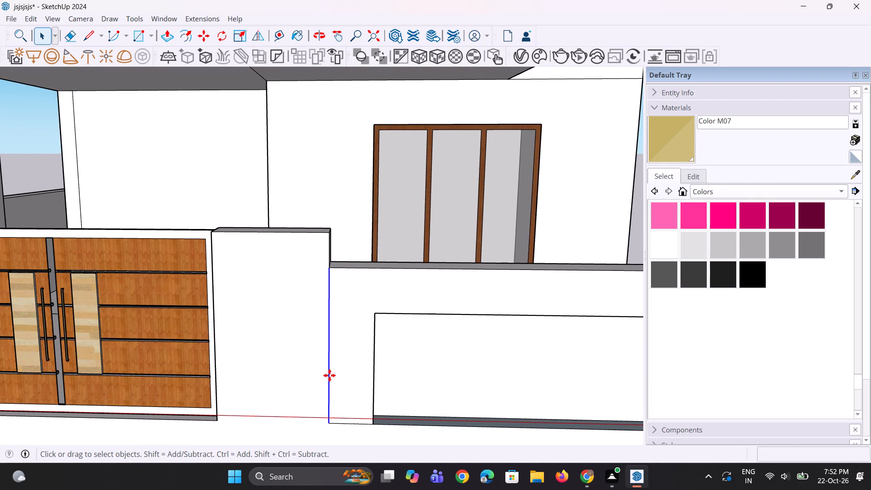
scroll(323, 338, down, 3)
scroll(334, 407, up, 1)
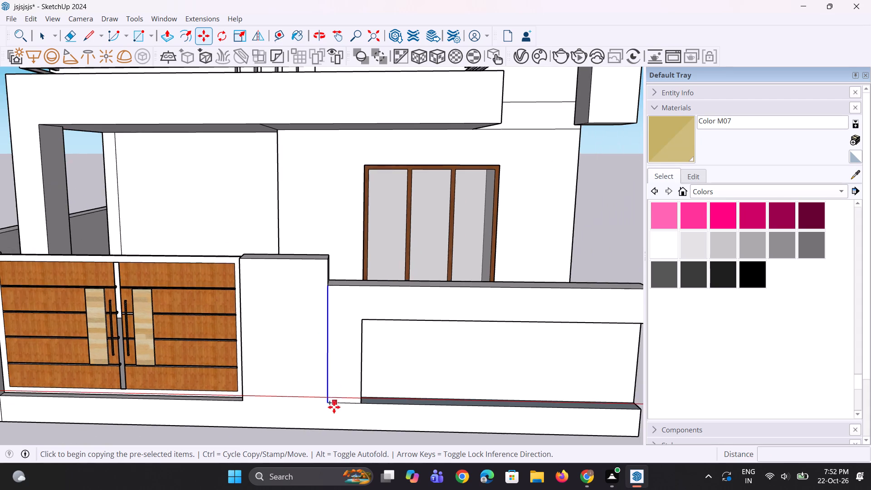
scroll(334, 407, up, 2)
click(328, 402)
click(342, 403)
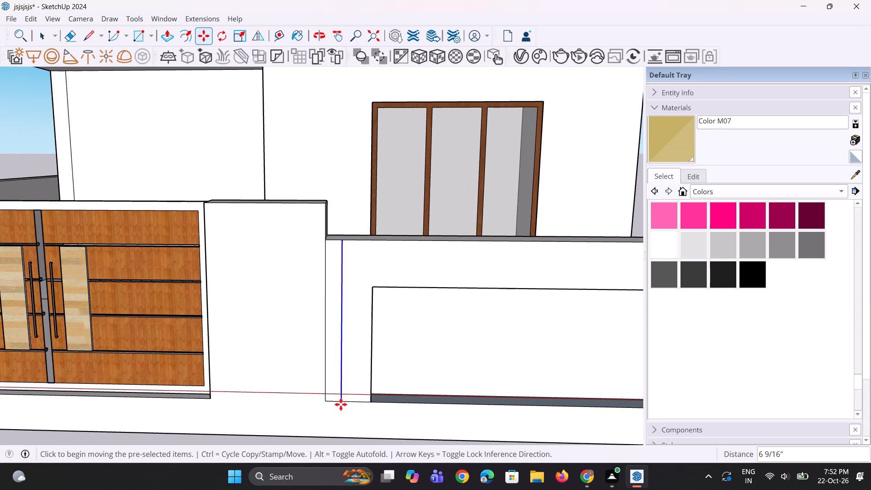
click(337, 404)
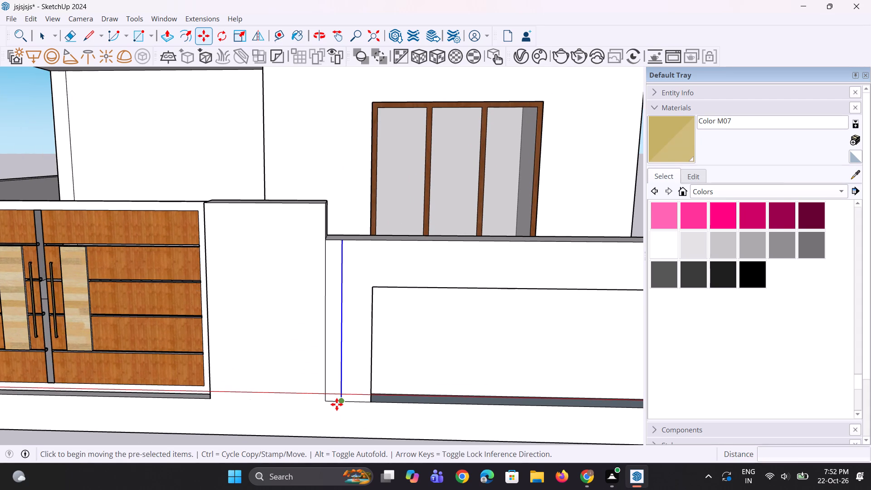
Copy the new vertical line 1" further along the wall to outline a narrow full-height strip.
key(m)
ctrl+scroll(342, 412, up, 4)
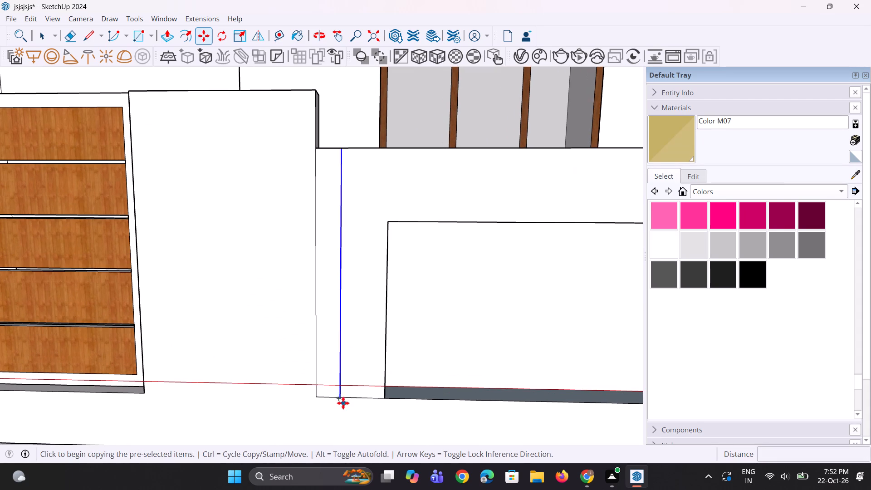
click(341, 396)
text(1")
key(Return)
key(space)
key(space)
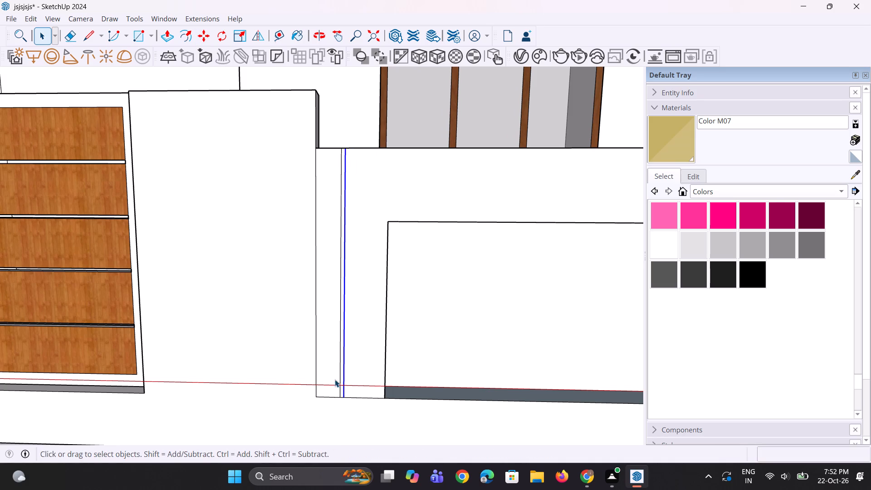
Copy the narrow vertical strip about 5 13/16" along the wall, toward the recessed panel.
click(342, 373)
scroll(341, 388, up, 3)
click(341, 389)
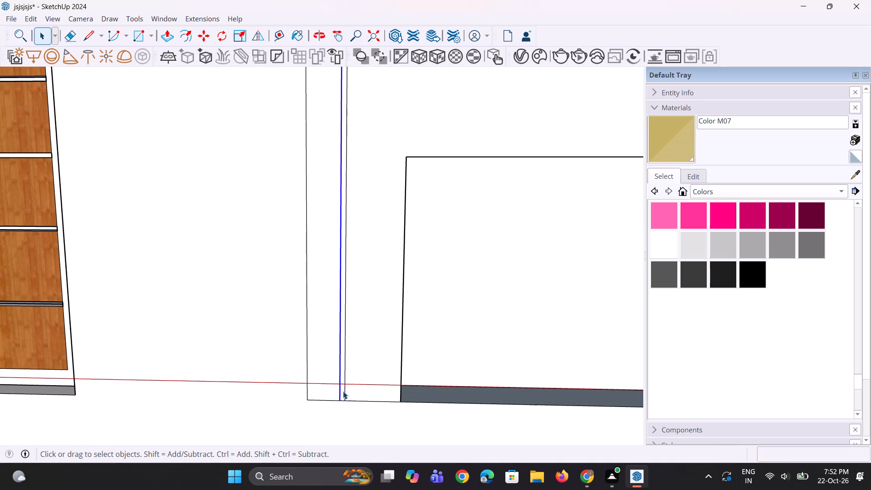
scroll(343, 391, up, 2)
click(343, 391)
scroll(342, 398, up, 2)
key(m)
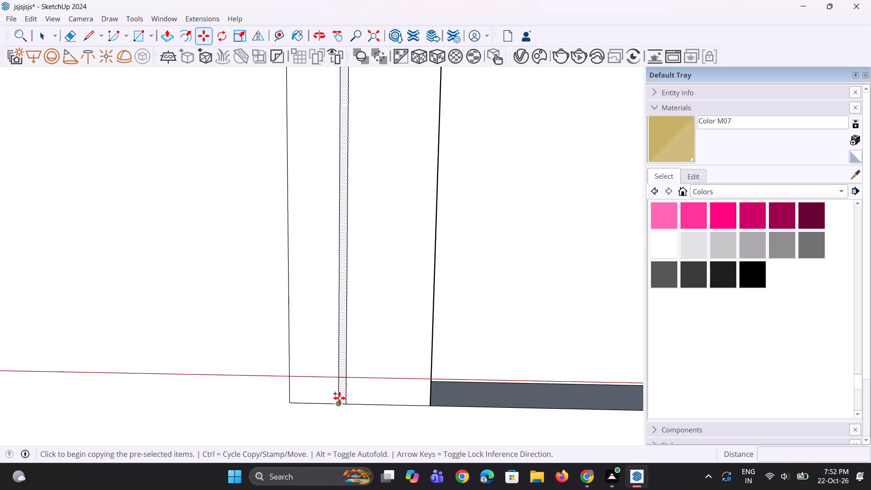
click(337, 402)
click(382, 402)
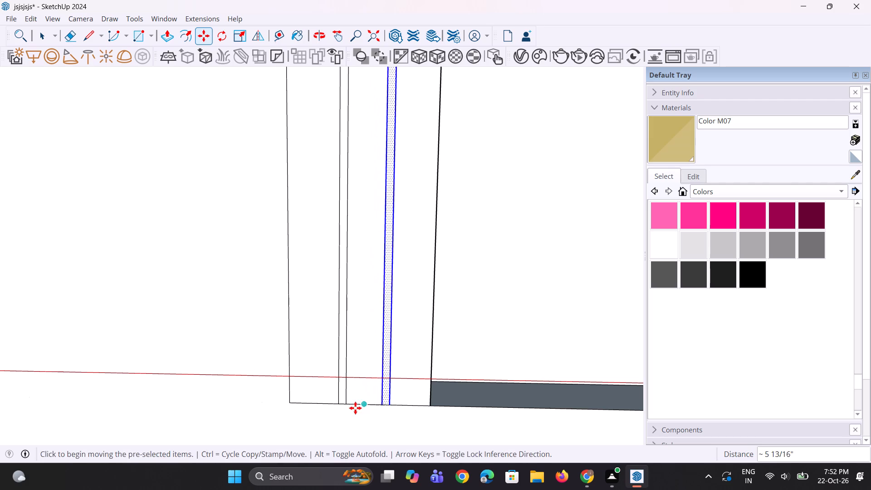
scroll(349, 406, down, 5)
key(space)
key(space)
key(space)
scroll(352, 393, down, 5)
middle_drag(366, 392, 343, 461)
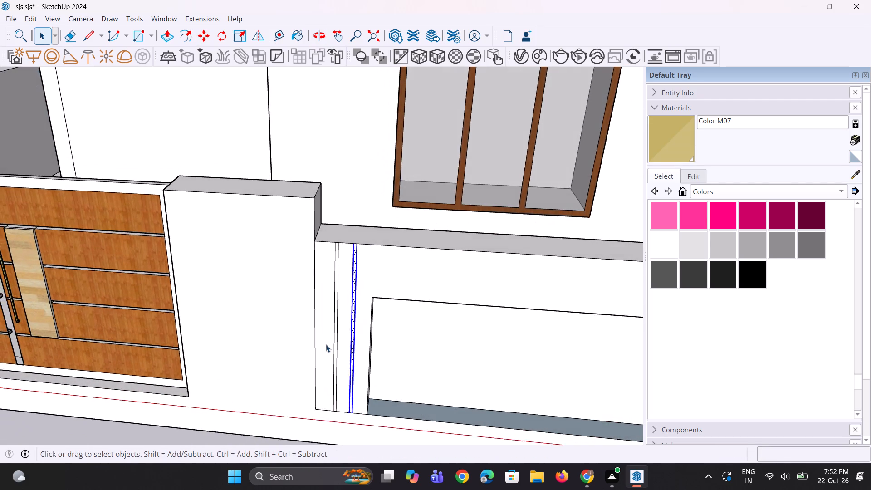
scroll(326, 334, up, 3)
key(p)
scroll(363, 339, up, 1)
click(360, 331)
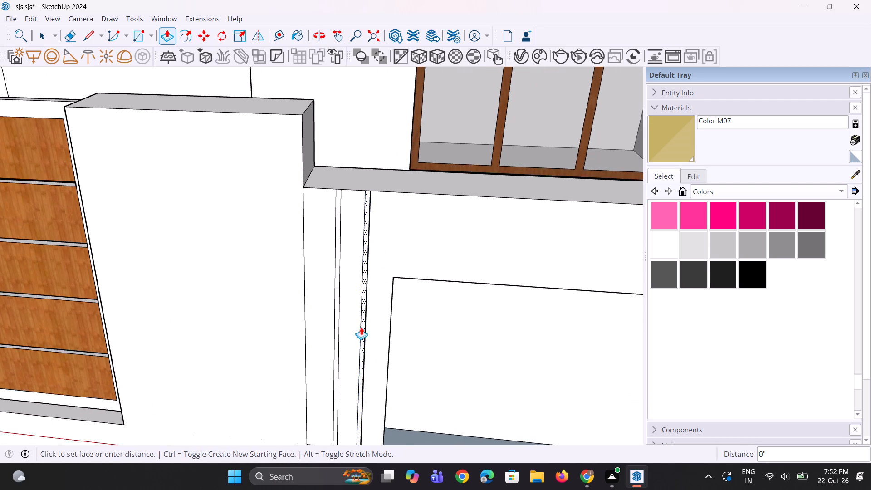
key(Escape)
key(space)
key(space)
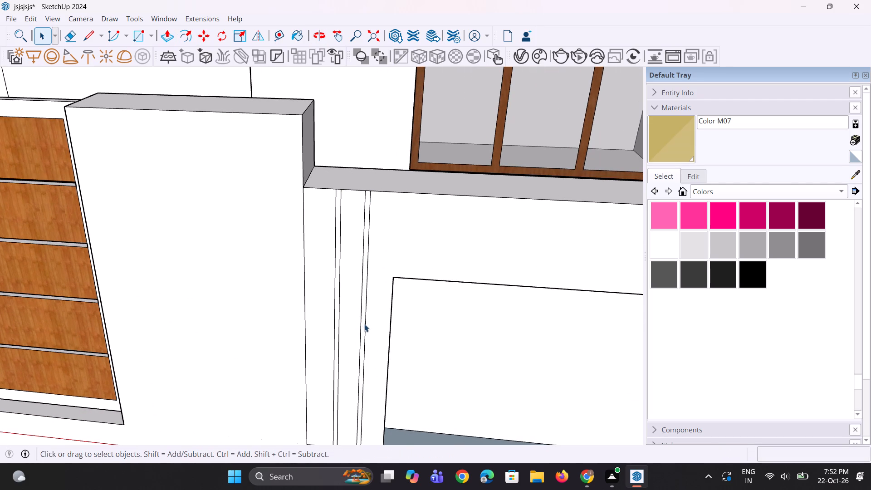
Push both narrow vertical strips 11/16" into the boundary wall as grooves.
middle_drag(362, 333, 328, 394)
key(p)
scroll(339, 357, up, 2)
click(345, 335)
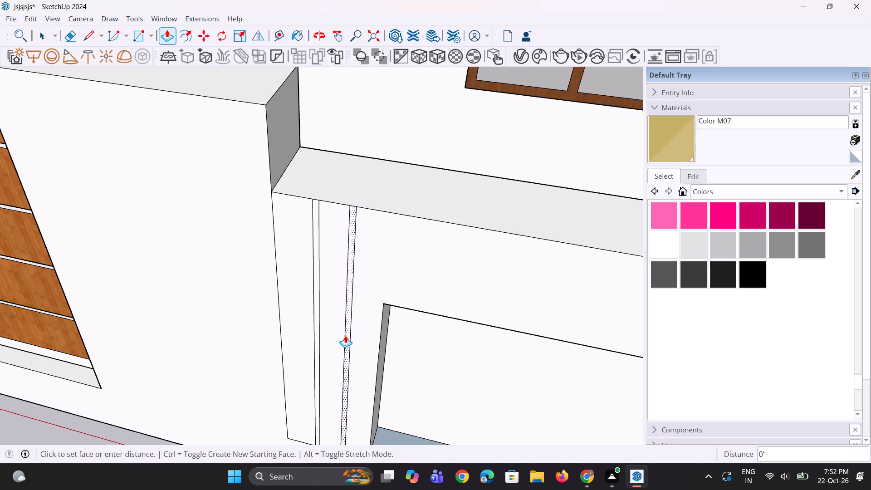
click(345, 335)
key(ctrl+z)
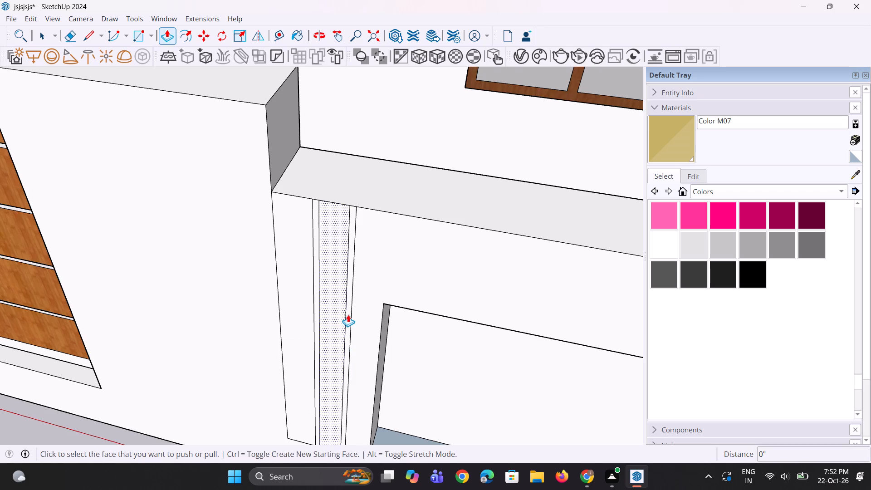
click(349, 318)
click(349, 314)
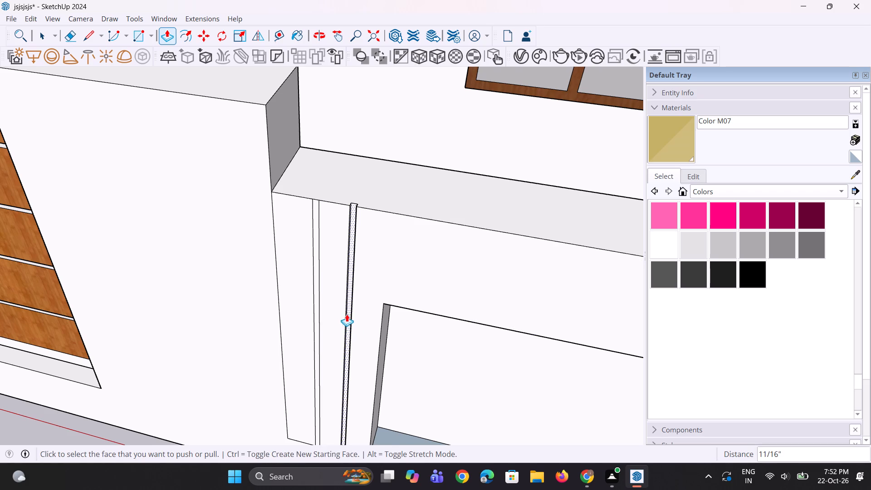
double_click(318, 304)
middle_drag(321, 309, 347, 292)
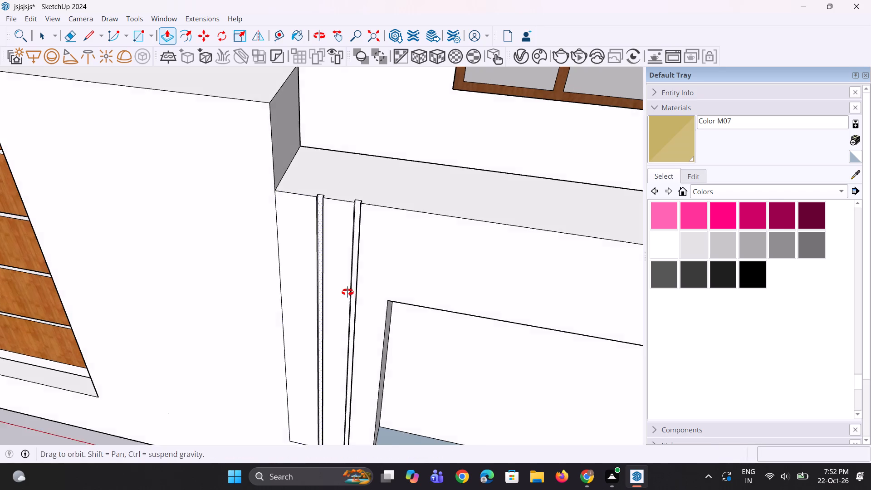
middle_drag(347, 292, 356, 285)
scroll(287, 304, down, 5)
middle_drag(333, 299, 337, 269)
key(space)
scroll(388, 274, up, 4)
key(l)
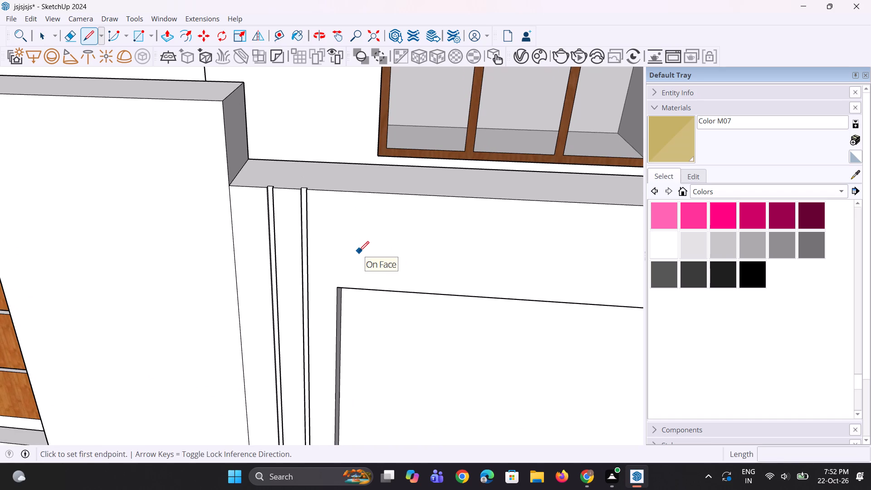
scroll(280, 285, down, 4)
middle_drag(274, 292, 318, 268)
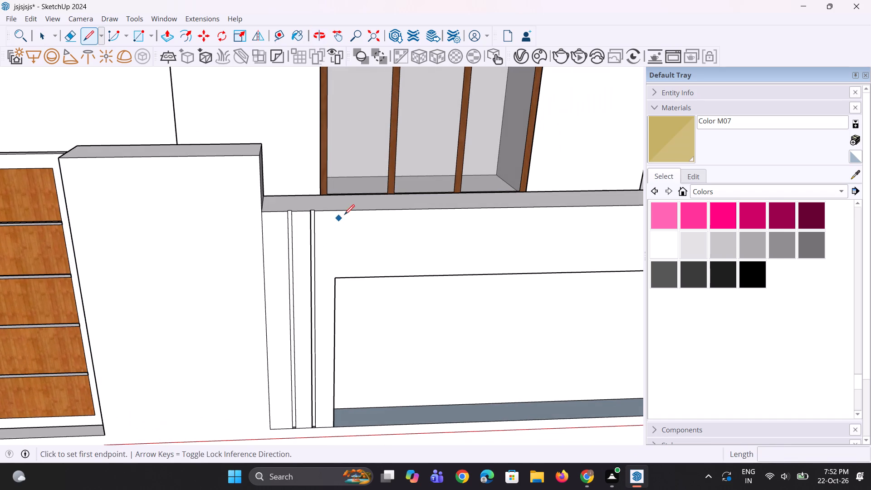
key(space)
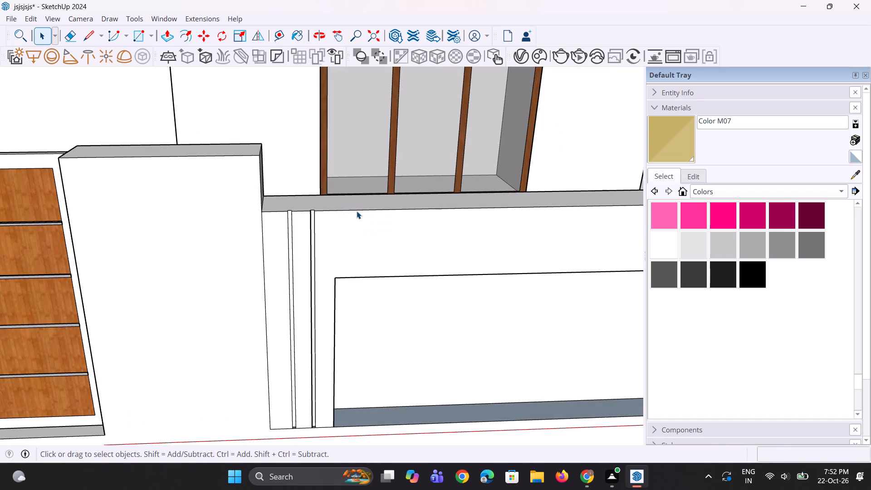
Copy all segments of the boundary wall's top front edge about 6" down its face.
click(358, 210)
middle_drag(311, 252, 314, 242)
scroll(307, 207, up, 1)
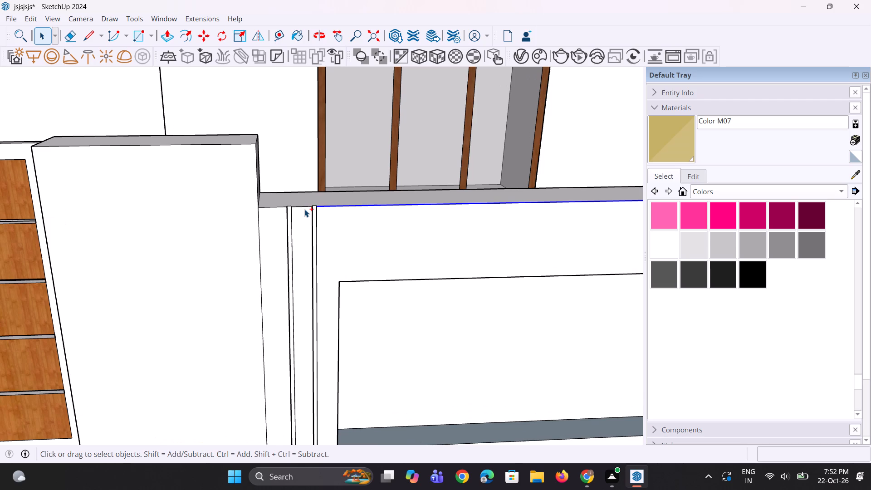
ctrl+click(304, 209)
click(304, 208)
scroll(333, 207, up, 2)
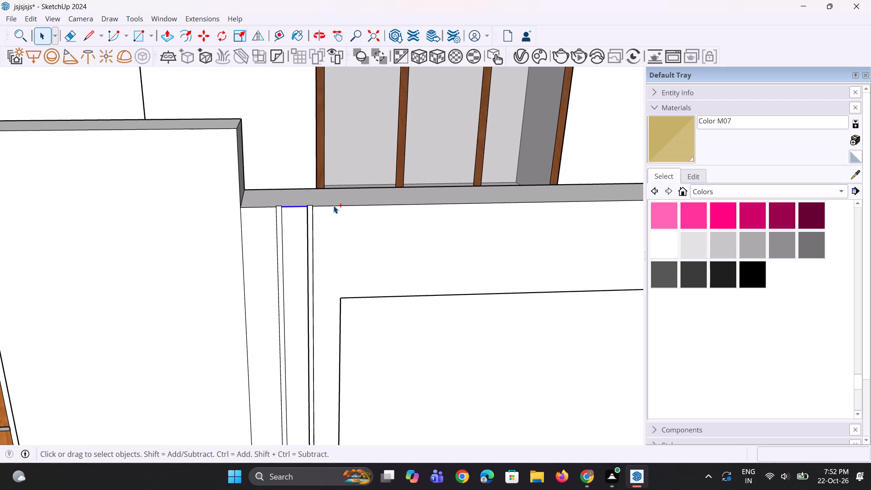
ctrl+click(333, 206)
ctrl+click(268, 207)
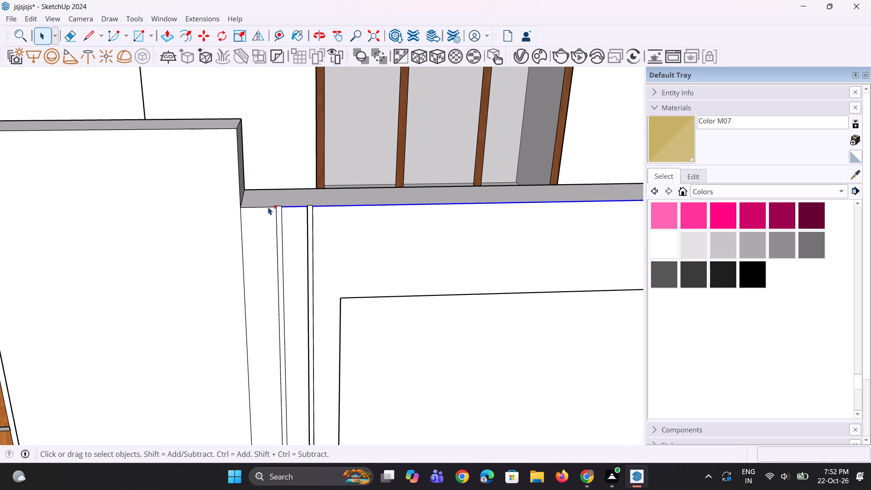
middle_drag(272, 237, 273, 226)
key(m)
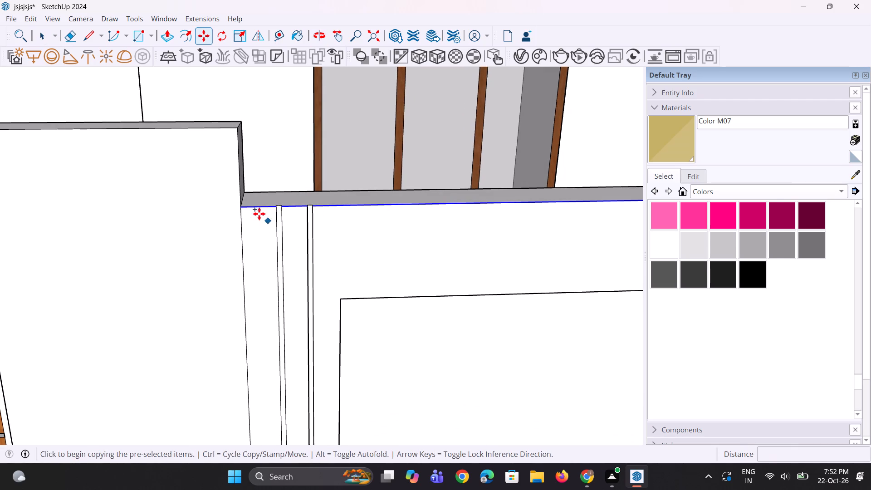
click(240, 211)
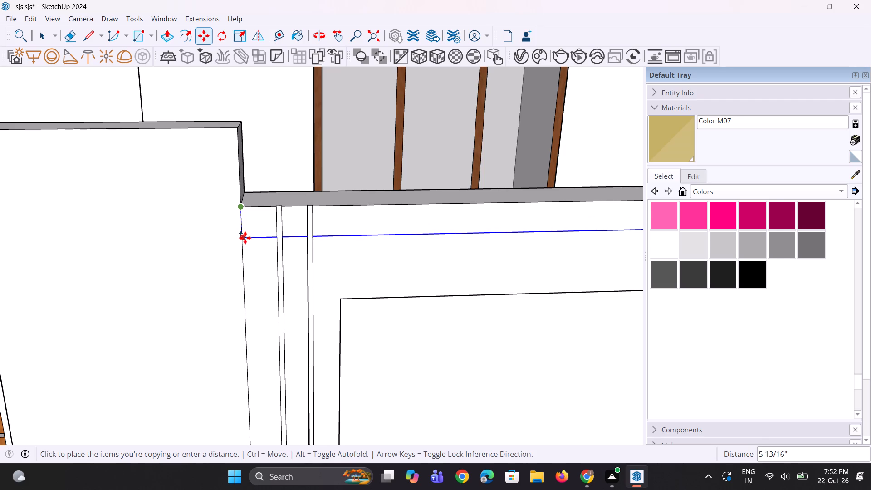
click(245, 240)
middle_drag(265, 277, 271, 255)
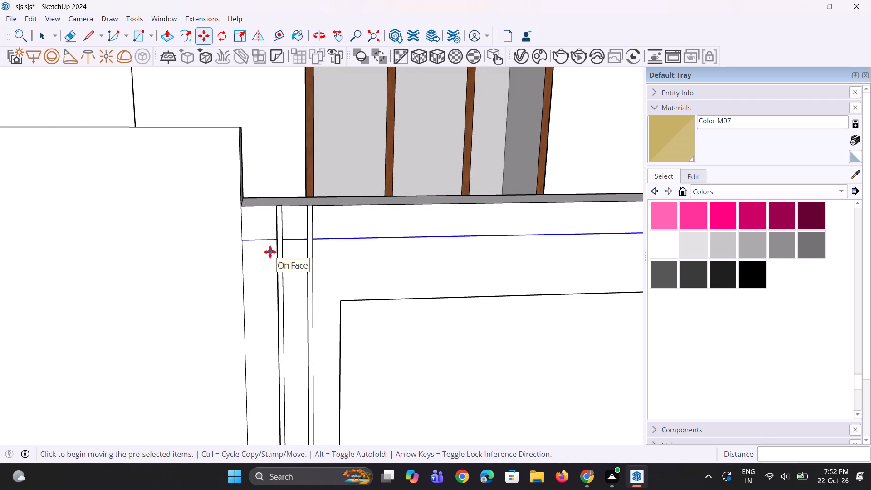
Copy the new horizontal line slightly further down to outline a narrow strip along the boundary wall.
key(m)
ctrl+scroll(264, 255, up, 2)
click(237, 239)
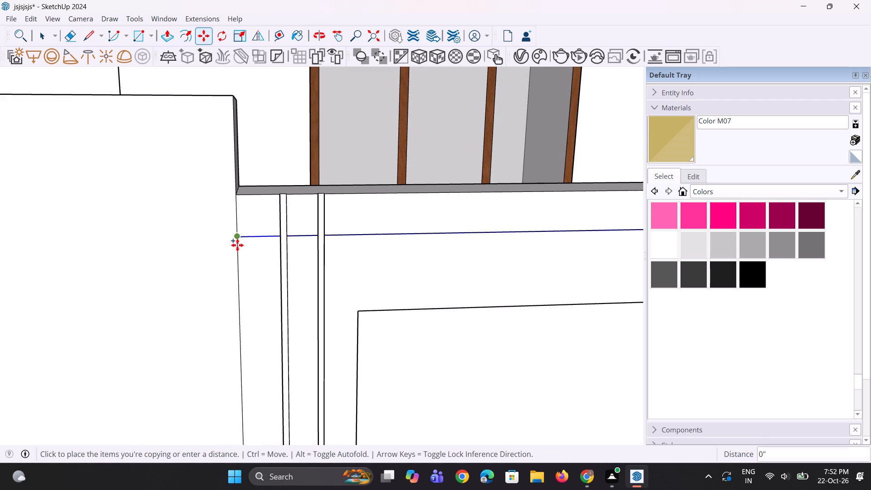
click(238, 247)
scroll(237, 314, down, 5)
middle_drag(275, 302, 272, 303)
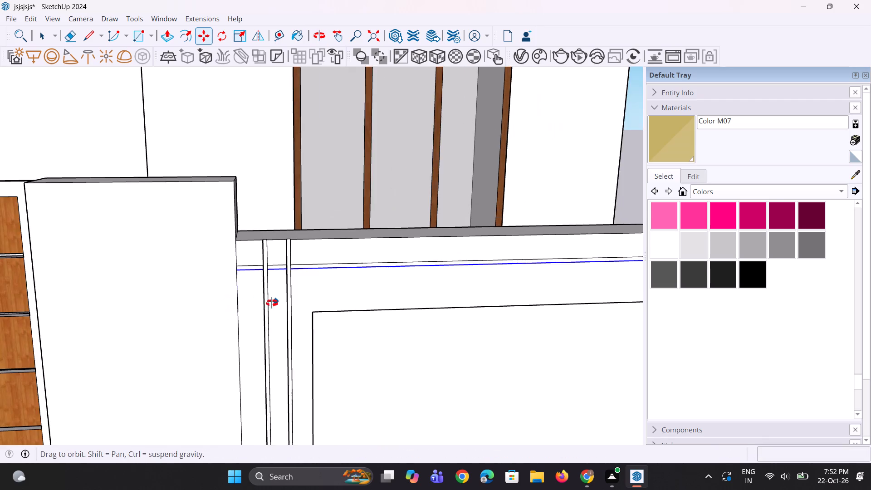
middle_drag(272, 303, 221, 343)
key(space)
Push every segment of the narrow horizontal strip 11/16" into the wall, matching the vertical grooves.
scroll(226, 339, down, 14)
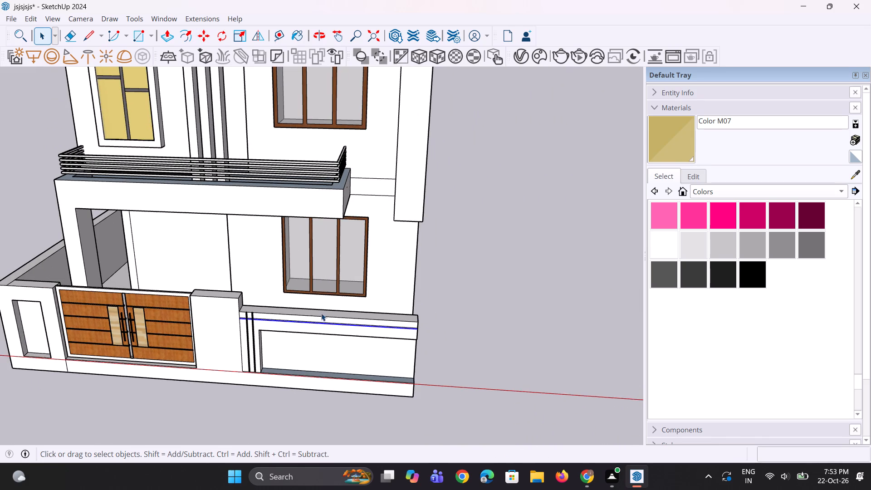
click(469, 310)
scroll(384, 315, up, 10)
middle_drag(382, 323, 370, 319)
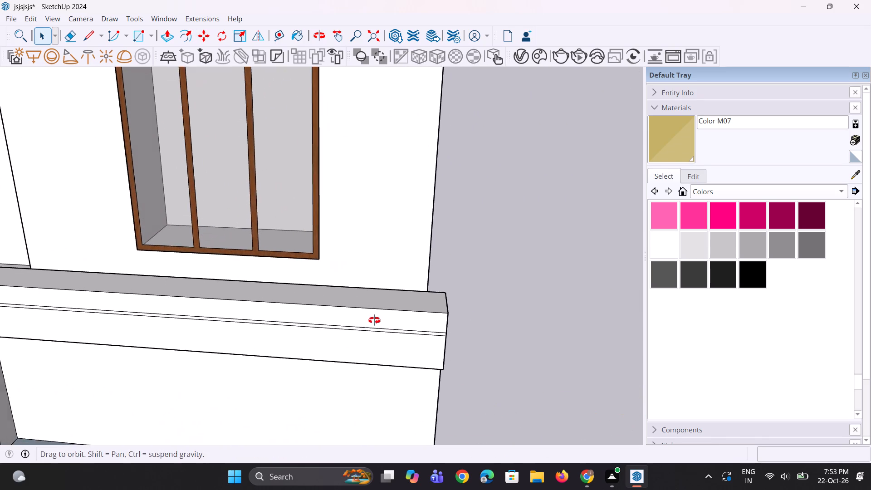
middle_drag(370, 319, 354, 315)
scroll(371, 320, up, 5)
key(p)
double_click(384, 331)
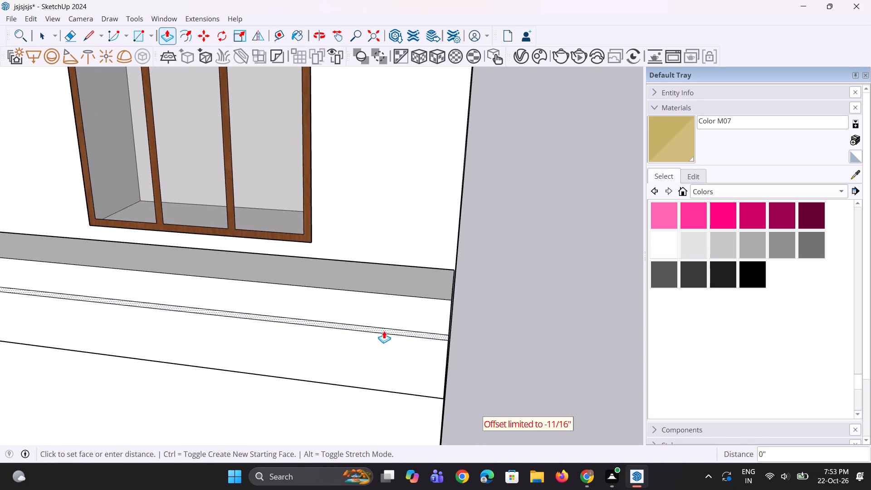
scroll(450, 304, down, 9)
scroll(254, 302, up, 7)
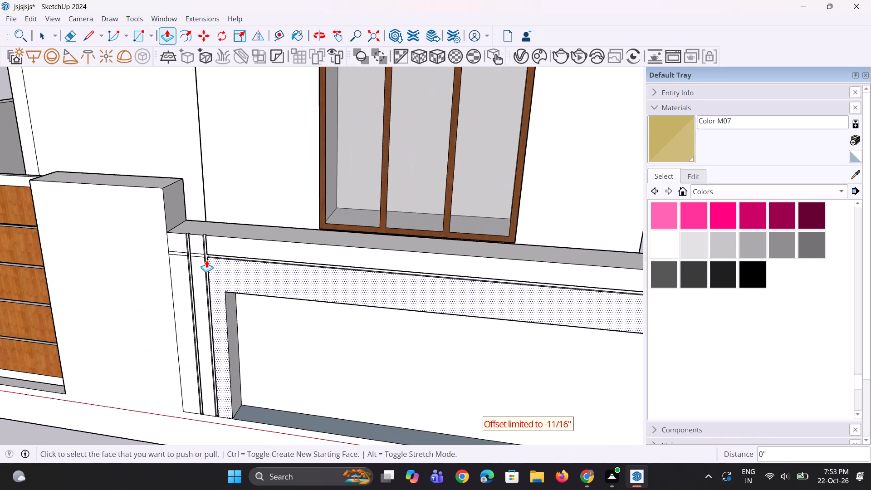
scroll(206, 260, up, 6)
double_click(196, 254)
double_click(160, 250)
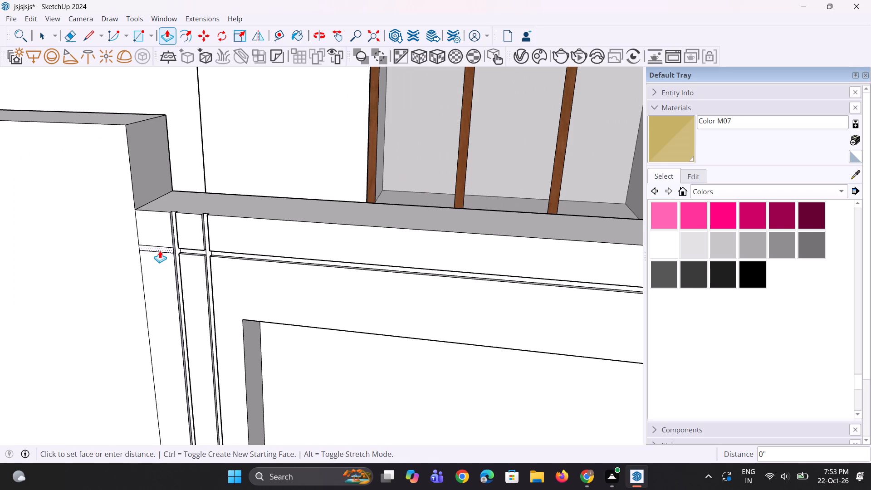
Draw a slanted line about 2' 5 3/4" long from the boundary wall's top front edge down to the recessed panel's top edge.
scroll(175, 272, up, 1)
middle_drag(177, 272, 212, 257)
scroll(214, 255, down, 10)
middle_drag(292, 309, 301, 274)
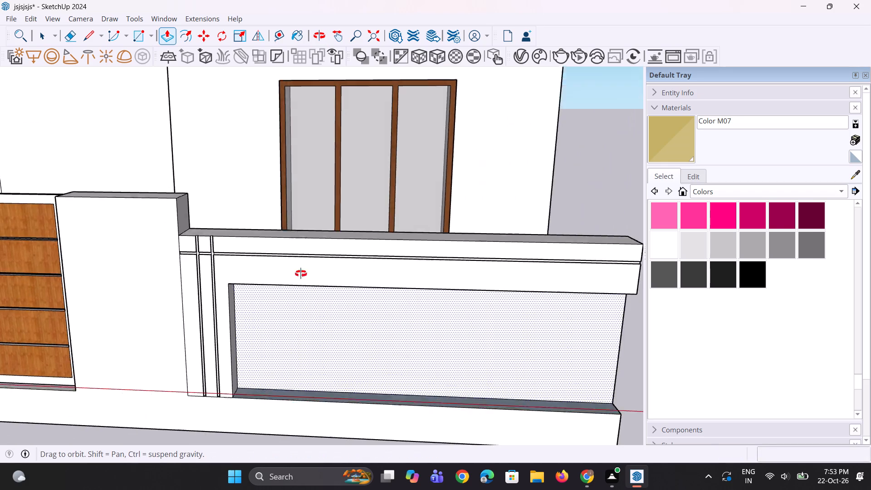
middle_drag(301, 274, 323, 235)
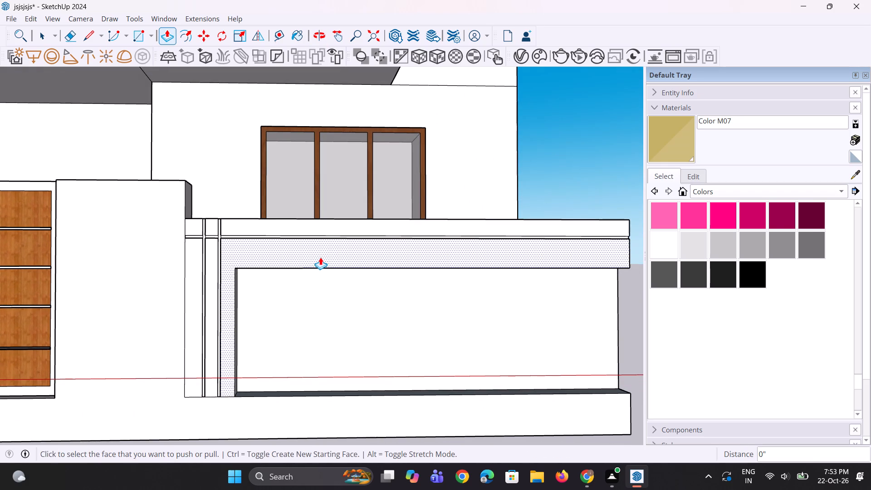
scroll(320, 257, up, 2)
key(l)
scroll(314, 230, up, 1)
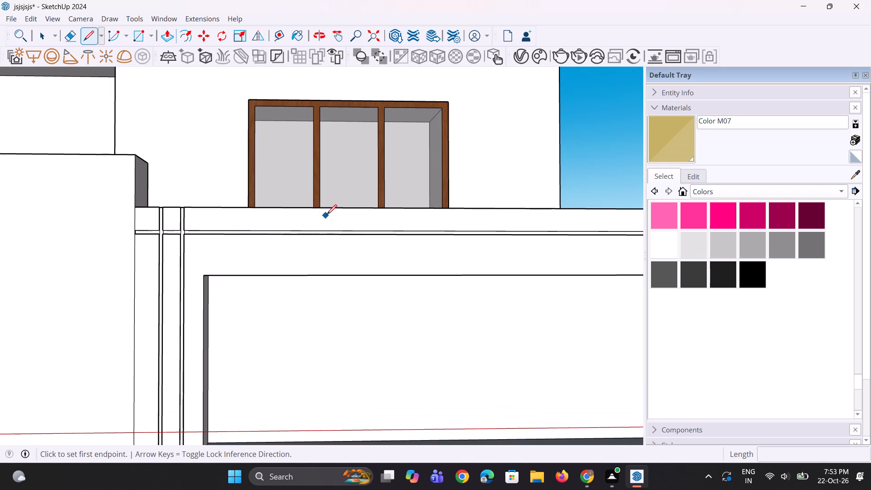
click(327, 208)
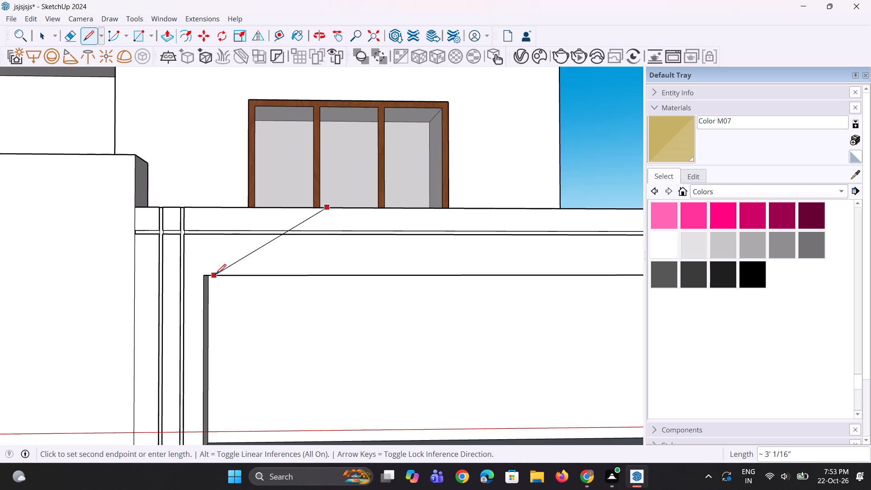
click(243, 273)
key(space)
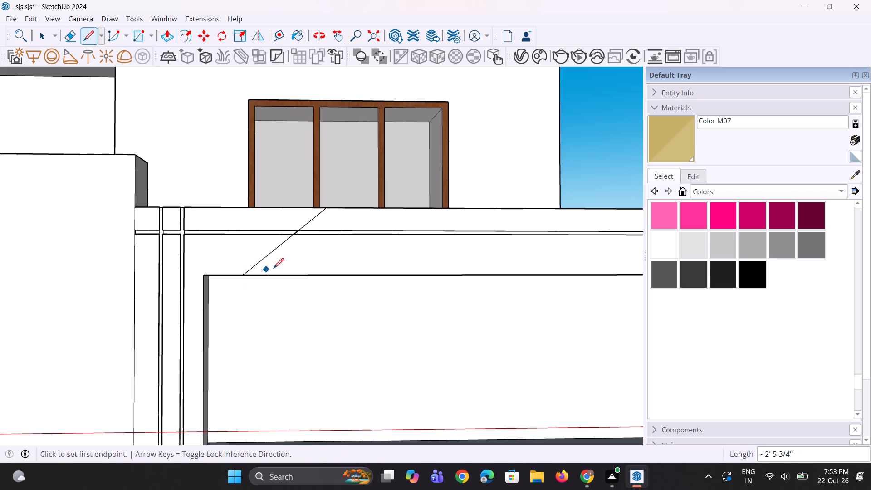
Copy all segments of the slanted line 1" along the wall to outline a narrow diagonal strip.
click(272, 252)
scroll(291, 239, up, 6)
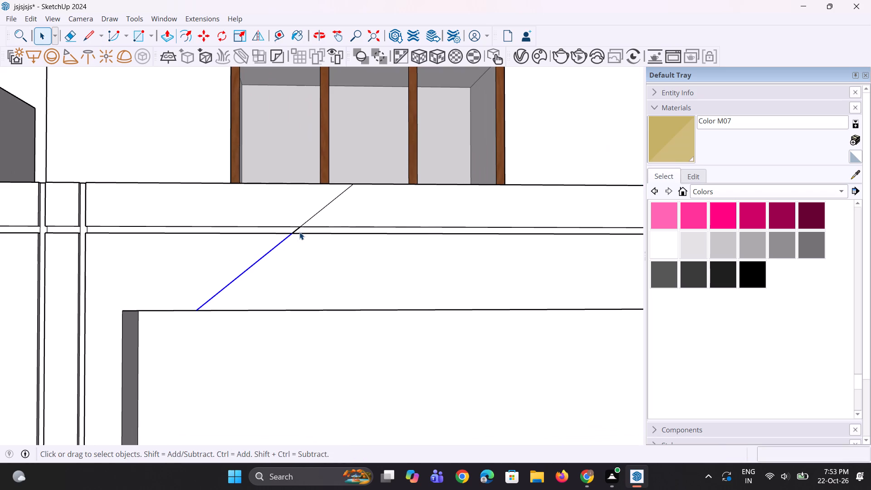
ctrl+click(296, 231)
ctrl+click(307, 220)
key(m)
scroll(213, 300, up, 1)
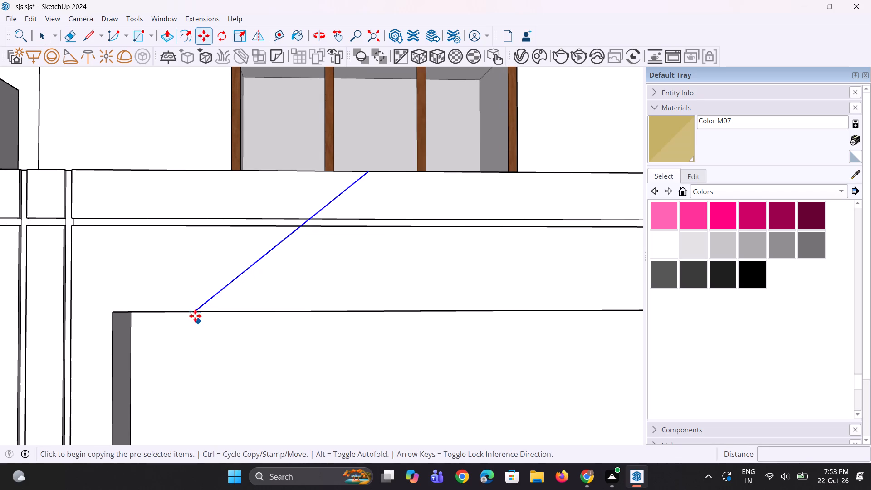
click(196, 310)
click(205, 311)
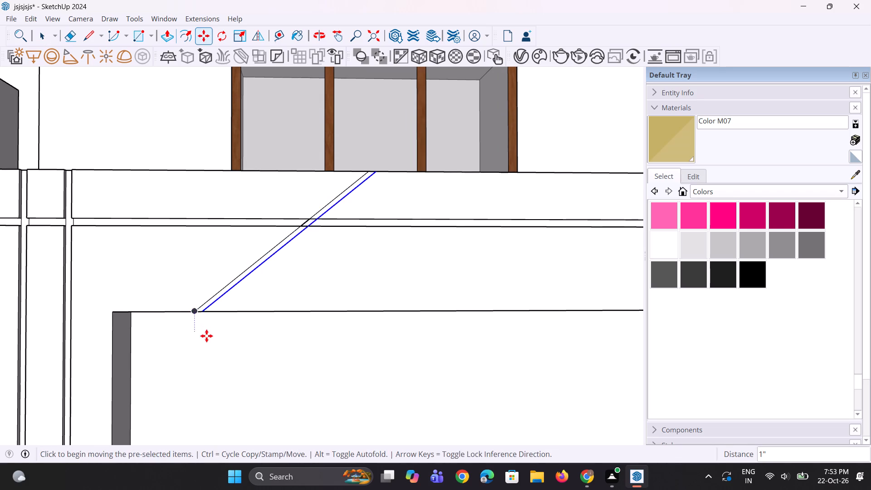
key(space)
Draw a steeper line sloping the opposite way beside the diagonal strip, from the wall's top front edge to the recessed panel's top edge.
middle_drag(211, 325, 200, 347)
scroll(206, 361, down, 5)
middle_click(206, 361)
scroll(210, 345, down, 5)
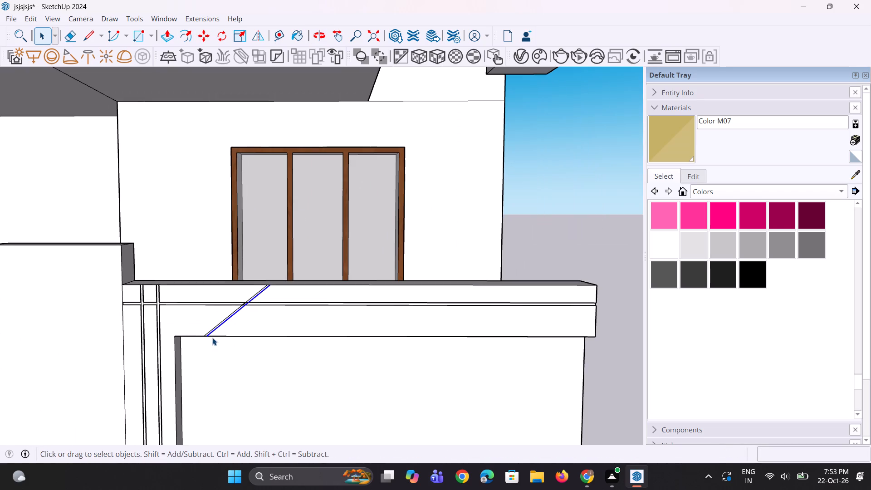
key(l)
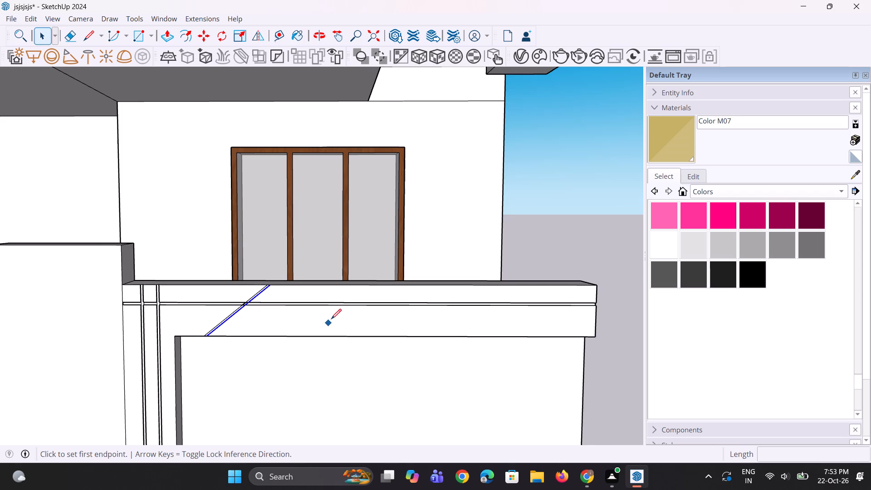
scroll(328, 297, up, 1)
click(289, 284)
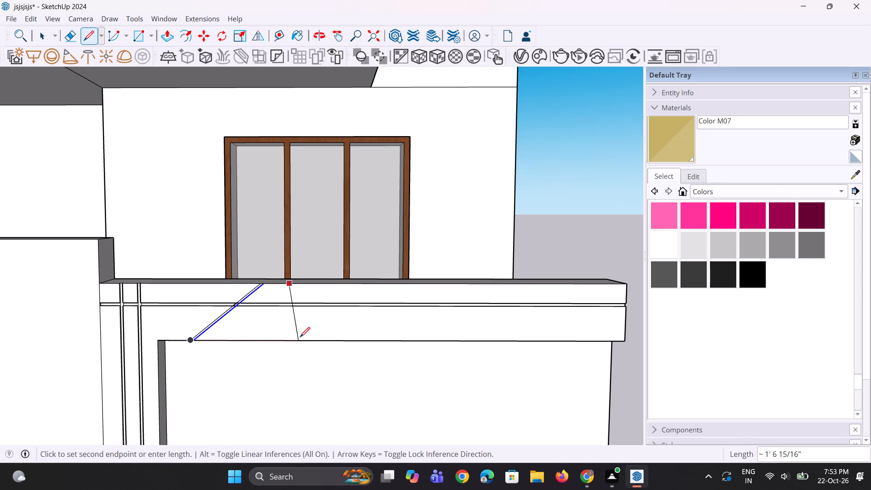
click(306, 338)
key(space)
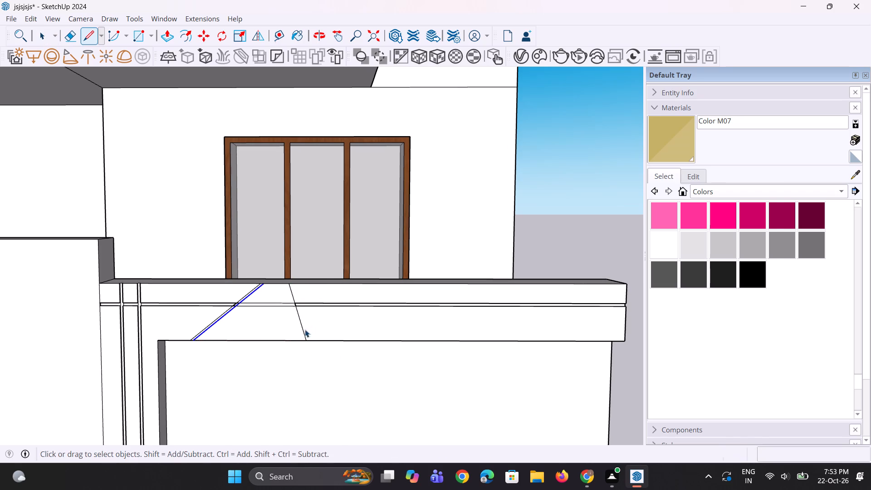
Copy all segments of the steeper line slightly along the wall to outline a second narrow slanted strip.
click(303, 329)
scroll(301, 328, up, 7)
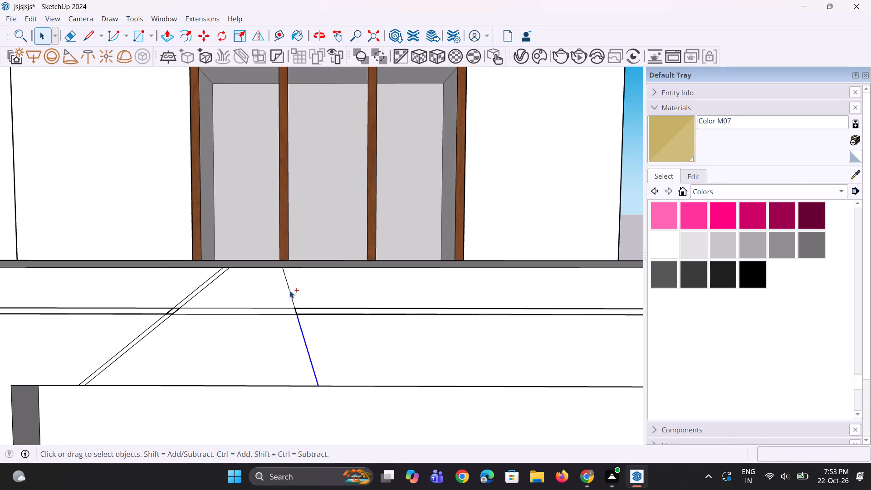
ctrl+click(289, 290)
ctrl+scroll(290, 301, up, 4)
ctrl+click(297, 314)
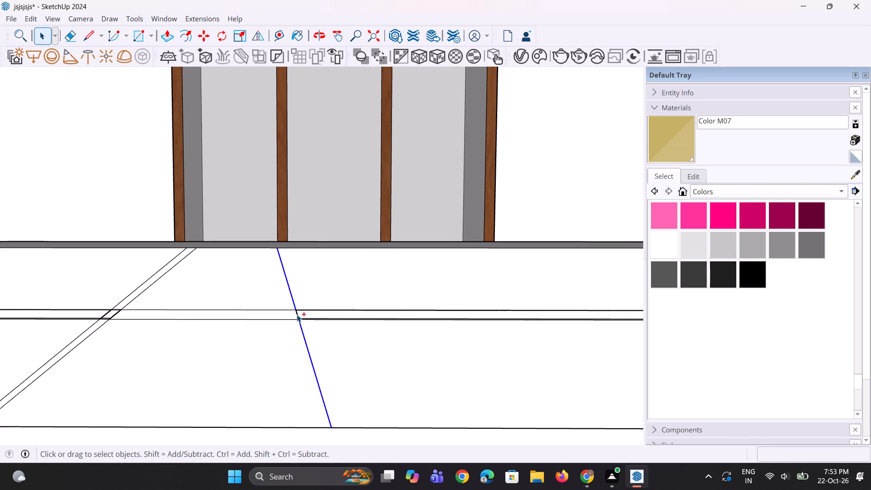
scroll(298, 314, down, 4)
key(m)
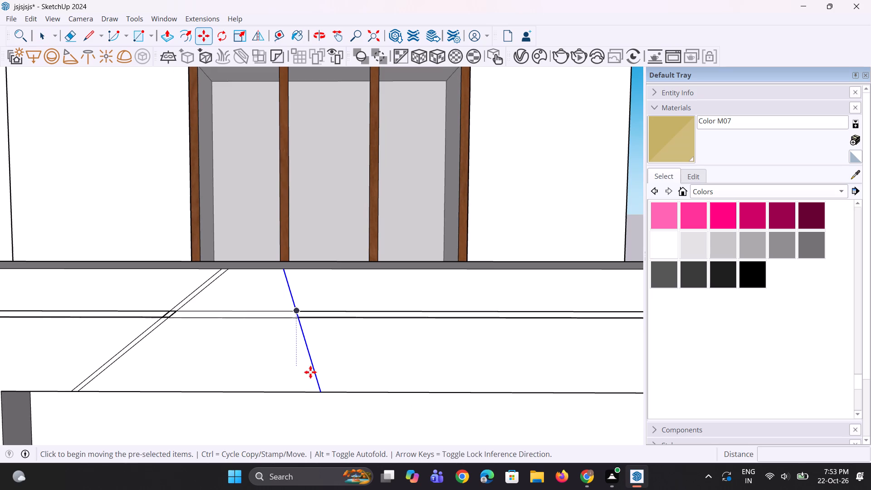
click(322, 394)
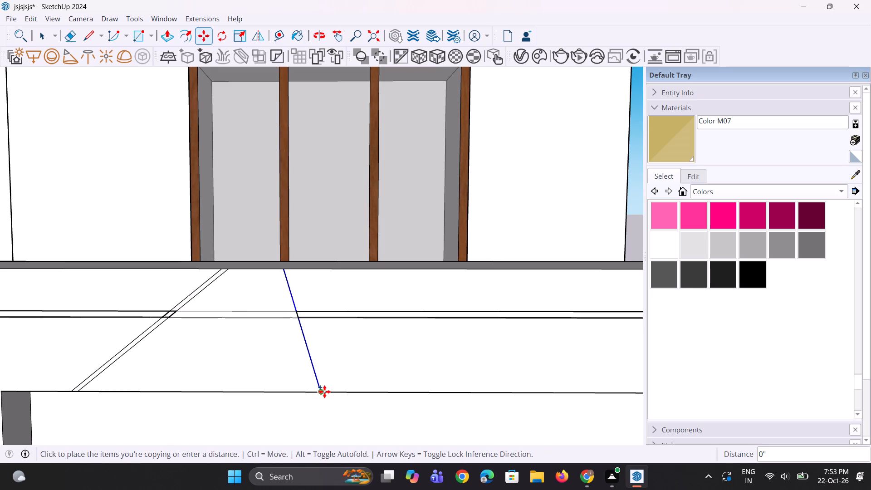
click(328, 390)
key(n)
scroll(259, 388, down, 2)
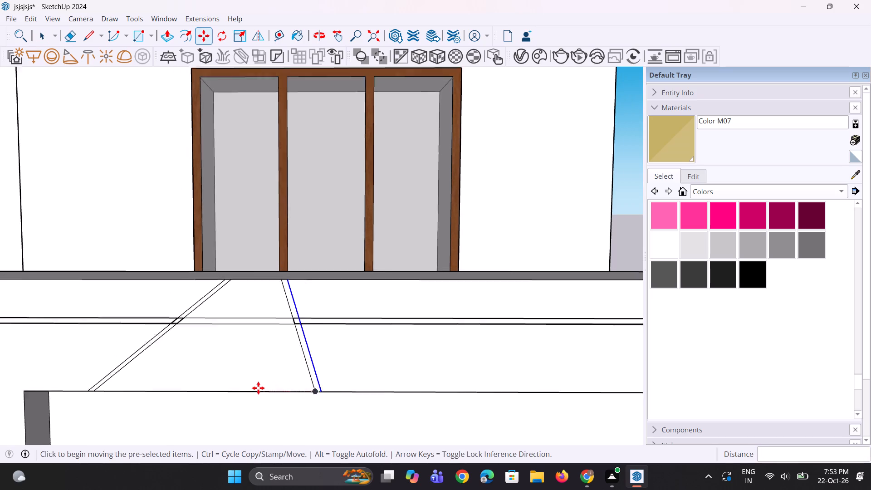
scroll(258, 388, down, 7)
key(space)
click(517, 285)
key(space)
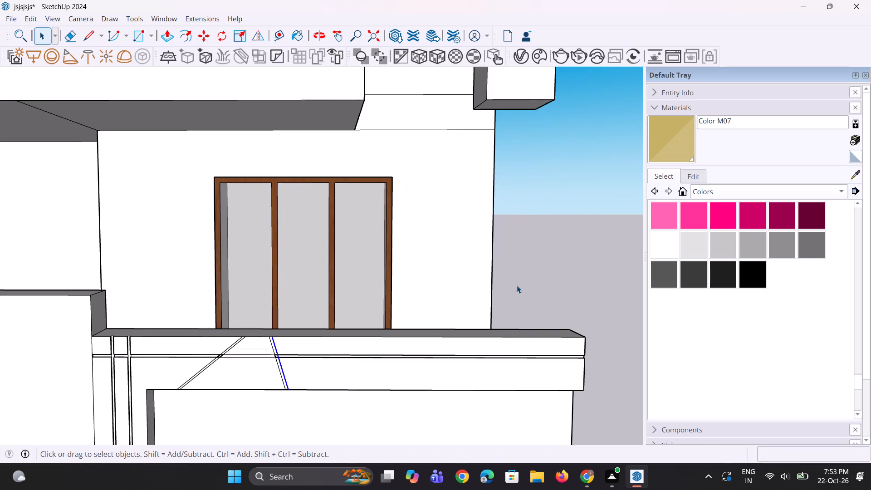
click(517, 285)
Draw a vertical line about 1' 6 3/4" long beside the second slanted strip, from the wall's top front edge to the recessed panel's top edge.
scroll(399, 327, down, 2)
scroll(391, 354, up, 2)
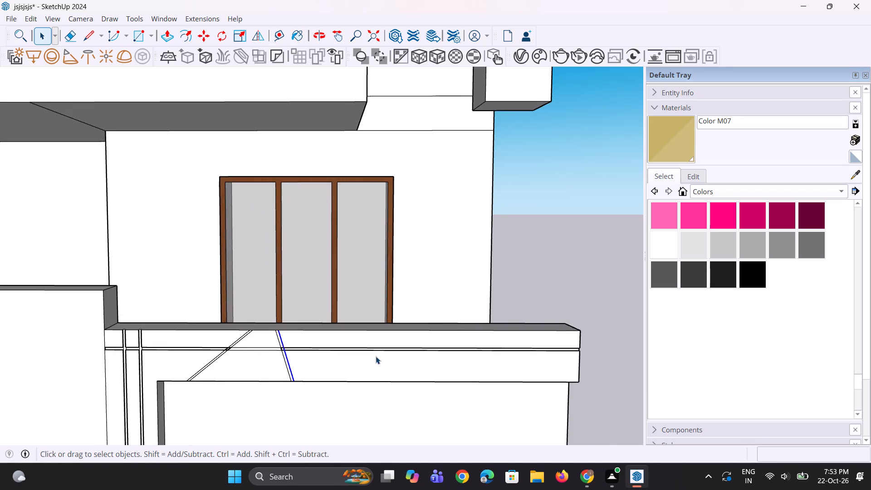
scroll(374, 357, up, 3)
middle_drag(333, 358, 350, 355)
key(l)
scroll(332, 331, up, 1)
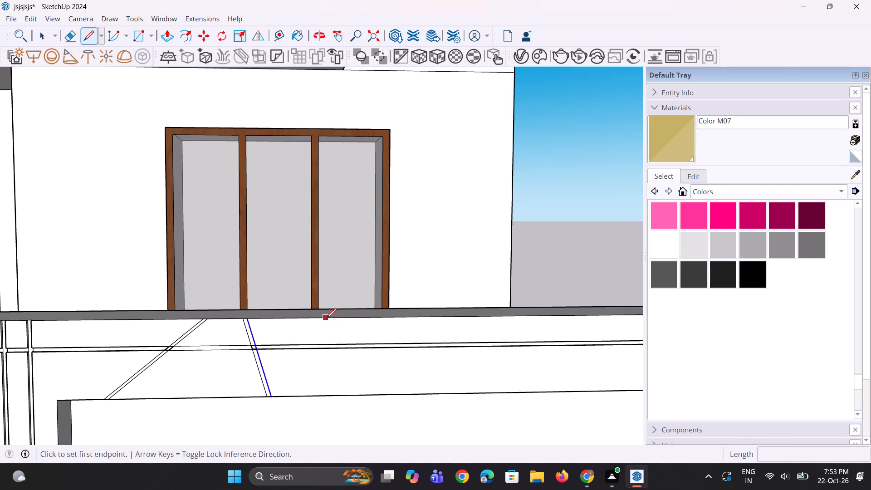
click(322, 319)
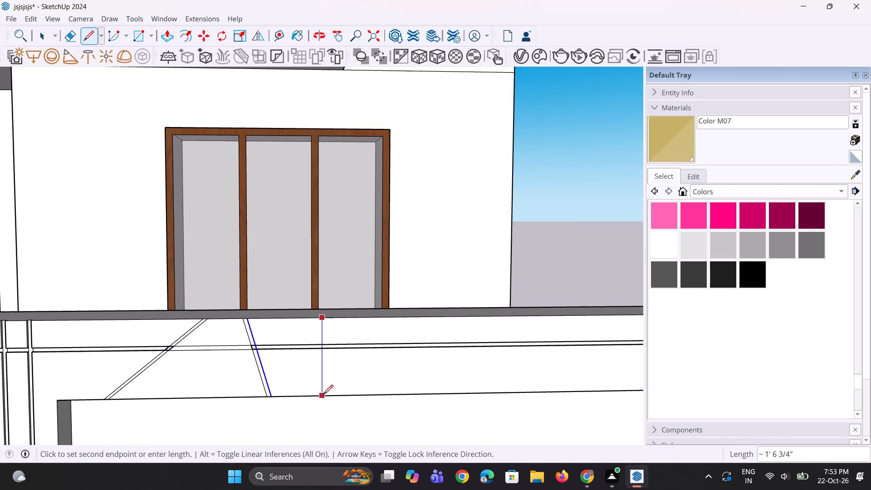
click(323, 395)
key(space)
Copy all segments of the vertical line slightly along the wall, away from the slanted strips, to outline a narrow vertical strip.
click(320, 381)
click(328, 372)
scroll(321, 356, up, 2)
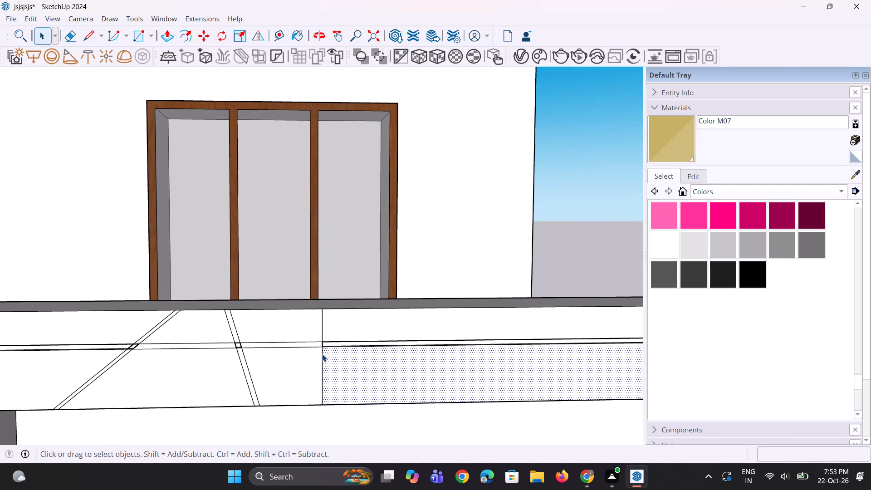
click(322, 353)
scroll(320, 339, up, 2)
ctrl+click(322, 327)
scroll(323, 342, up, 5)
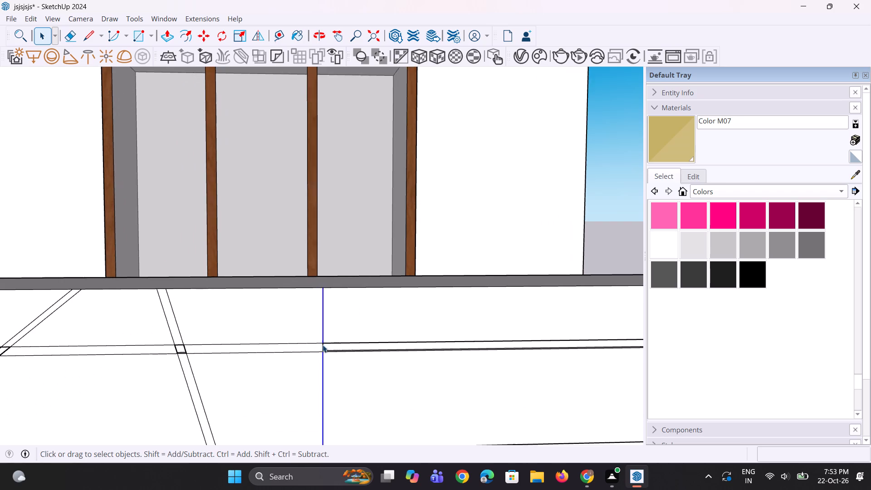
scroll(323, 345, up, 1)
ctrl+click(322, 346)
key(m)
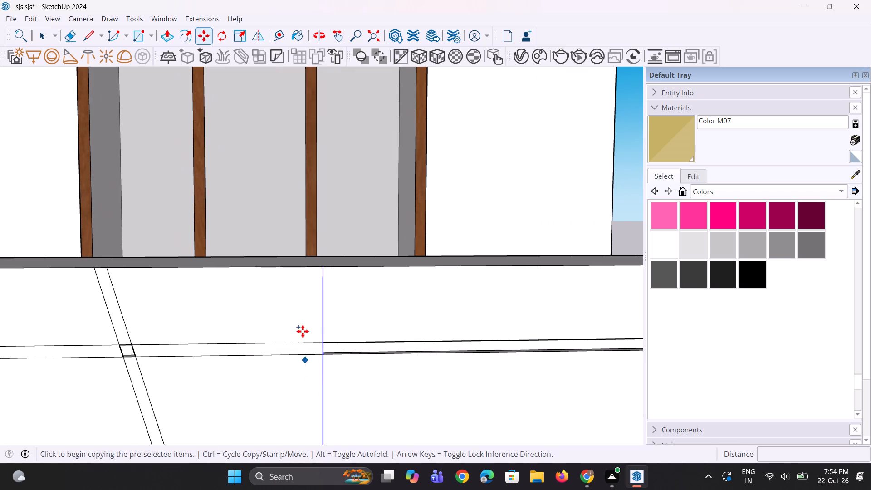
scroll(303, 331, down, 5)
scroll(303, 331, up, 1)
scroll(303, 328, down, 6)
scroll(325, 400, up, 4)
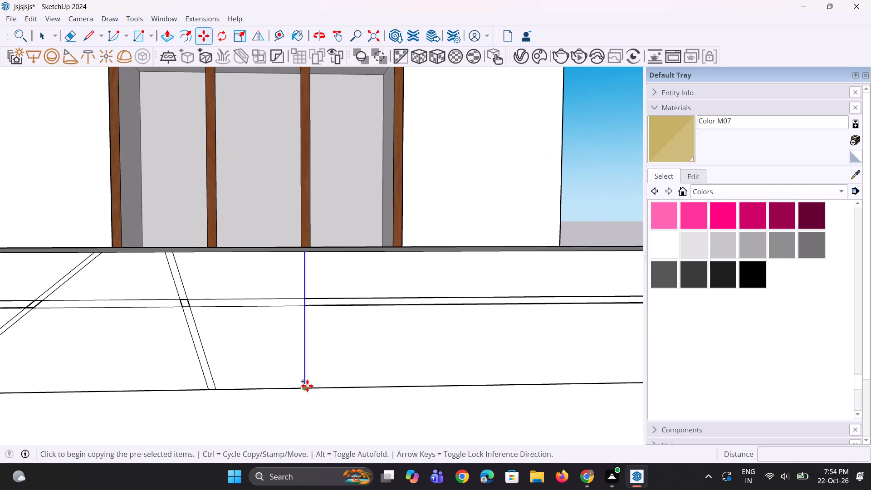
click(306, 386)
click(312, 386)
scroll(280, 402, down, 5)
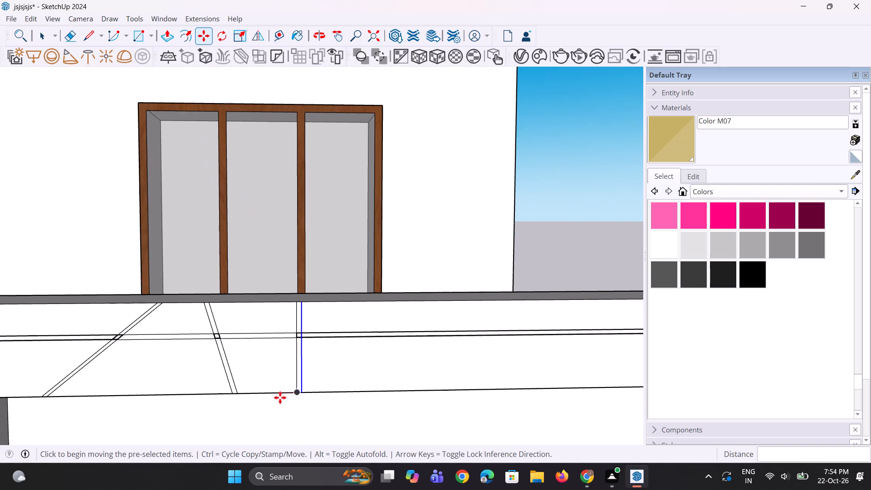
key(space)
key(space)
click(538, 247)
Draw another slanted line about 2' 1" long beyond the vertical strip, from the recessed panel's top edge up to the wall's top front edge.
scroll(307, 308, down, 5)
middle_click(292, 334)
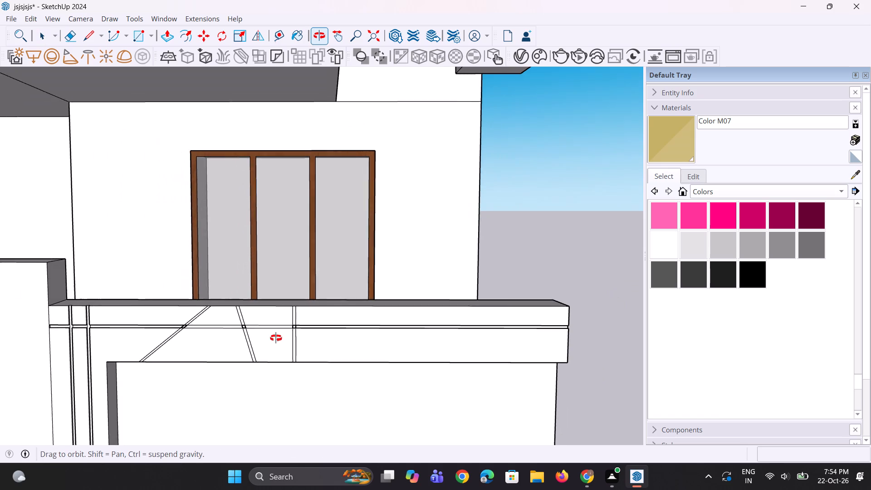
scroll(295, 337, down, 3)
scroll(315, 344, up, 2)
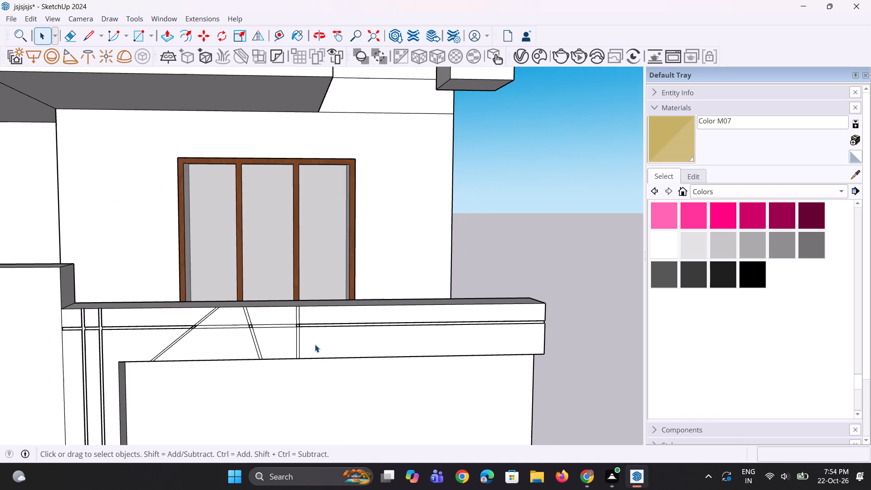
key(l)
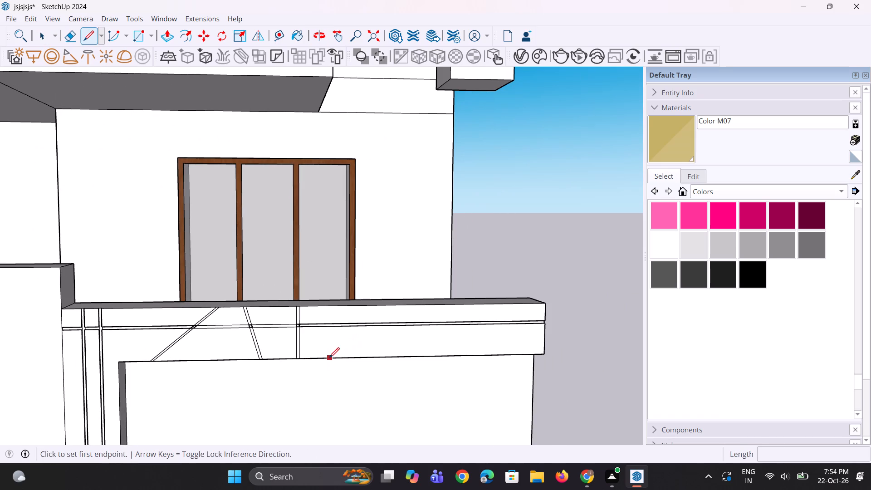
click(329, 358)
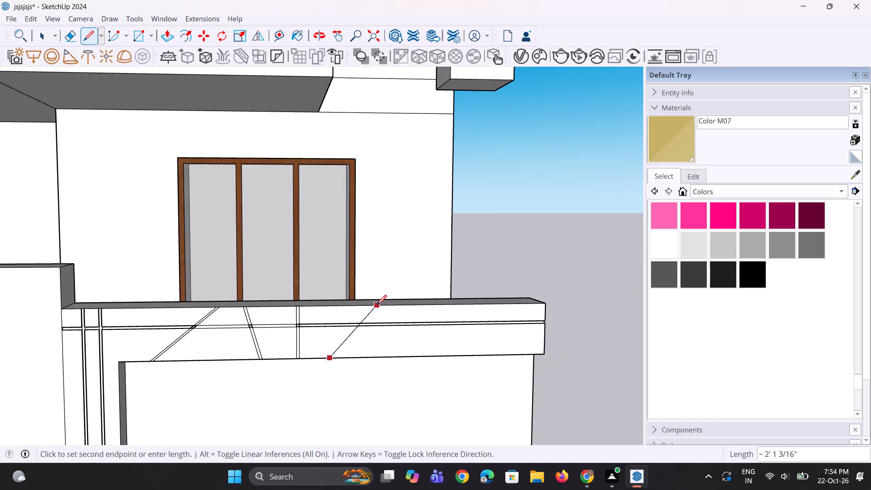
click(375, 304)
key(space)
Copy all segments of the new slanted line 1" along the wall to outline a narrow slanted strip beyond the vertical strip.
click(367, 309)
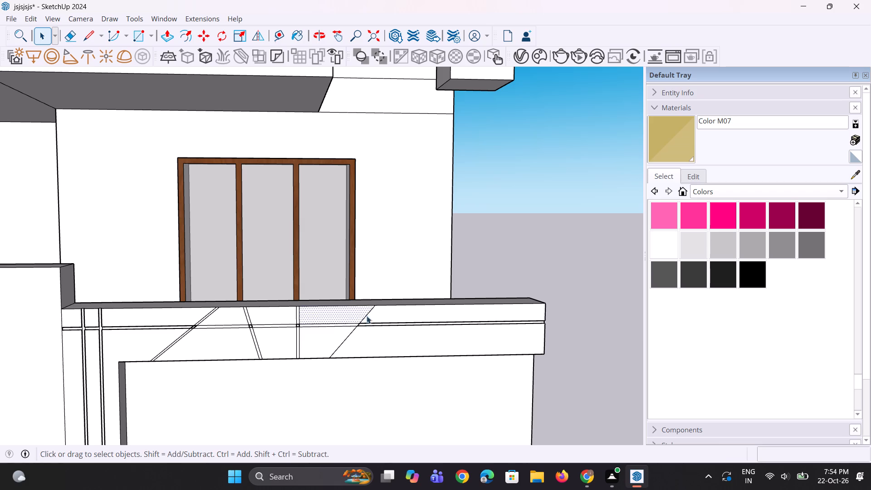
scroll(364, 328, up, 2)
click(363, 317)
scroll(360, 324, up, 6)
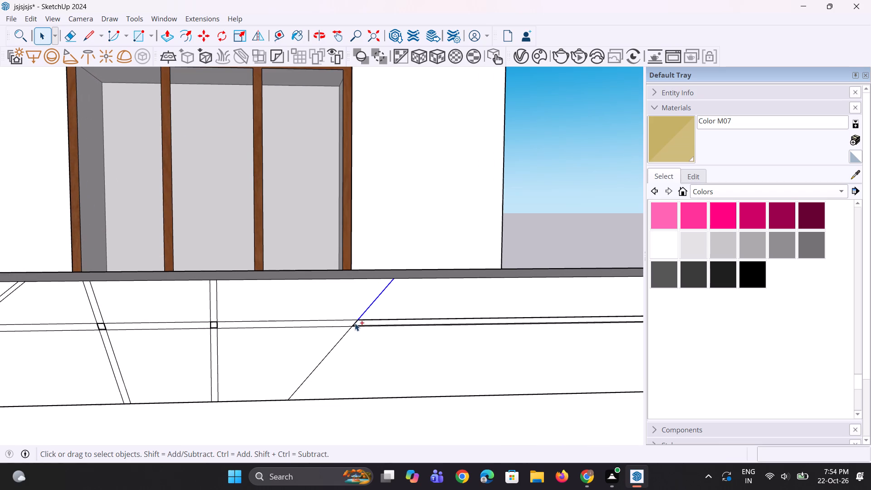
ctrl+click(355, 322)
ctrl+click(339, 342)
key(m)
click(291, 403)
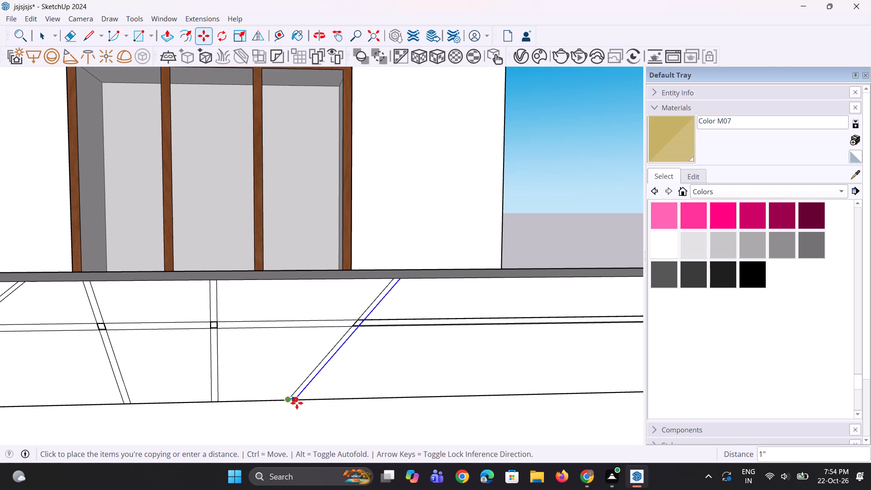
click(297, 403)
key(space)
key(space)
drag(524, 229, 519, 229)
Draw an oppositely slanted line about 1' 10 5/16" long beyond that strip, from the wall's top front edge to the recessed panel's top edge.
scroll(363, 319, down, 8)
middle_drag(362, 346, 343, 338)
scroll(298, 336, down, 2)
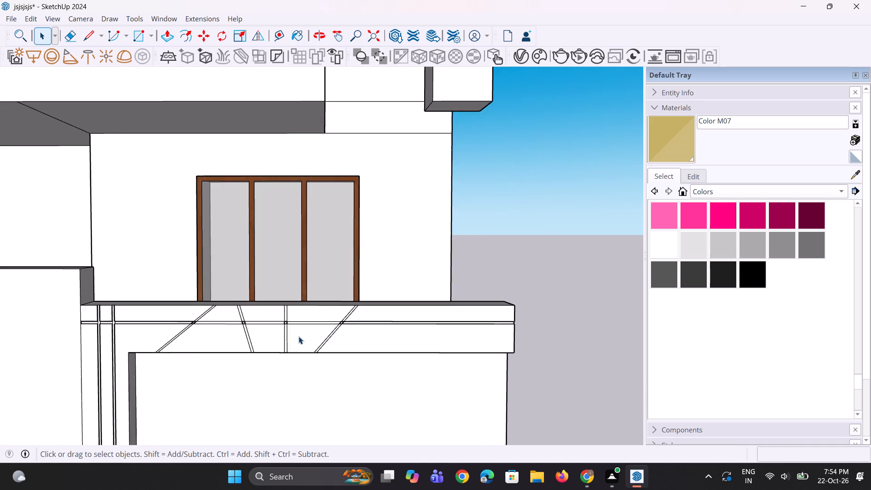
scroll(298, 336, down, 1)
middle_drag(340, 332, 326, 333)
key(l)
scroll(357, 320, up, 1)
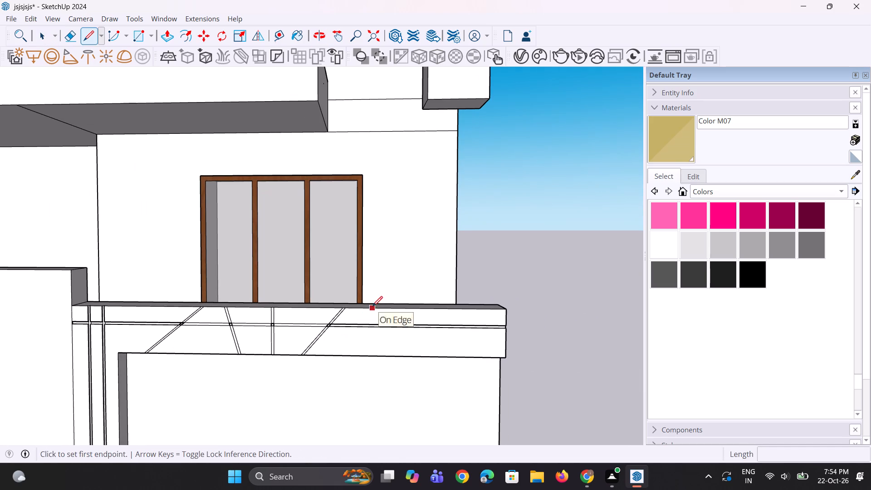
click(372, 306)
click(402, 358)
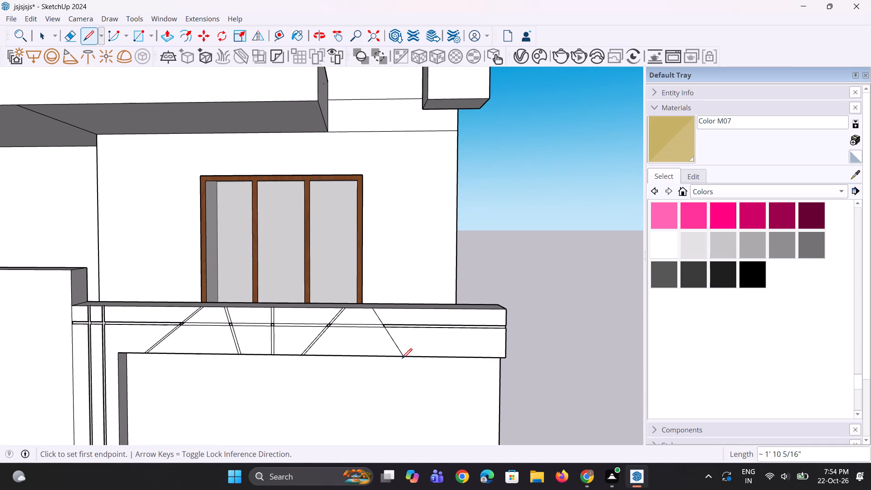
Copy all segments of the oppositely slanted line slightly along the wall to outline another narrow strip.
key(space)
click(394, 345)
scroll(367, 318, up, 6)
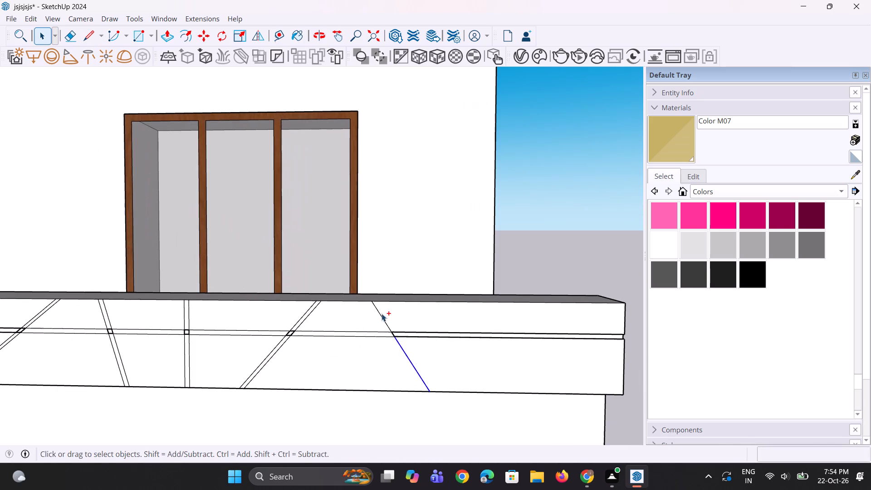
ctrl+click(381, 315)
ctrl+scroll(387, 328, up, 2)
ctrl+click(394, 335)
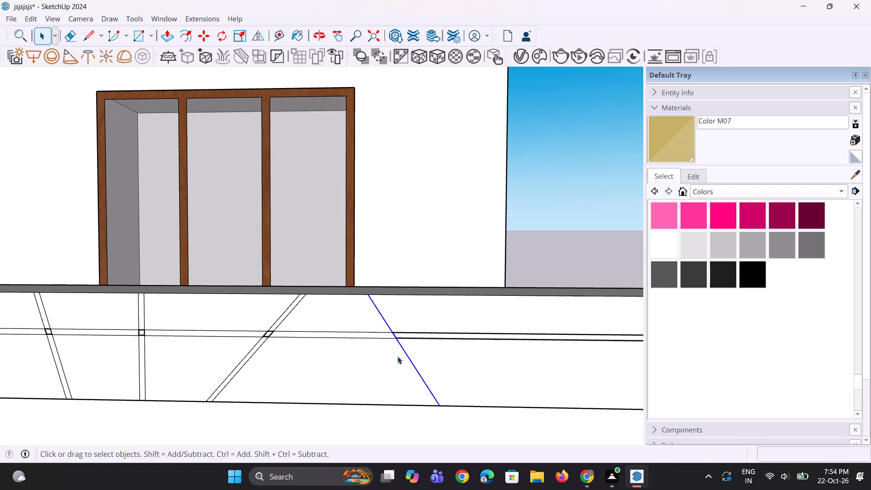
key(m)
click(441, 407)
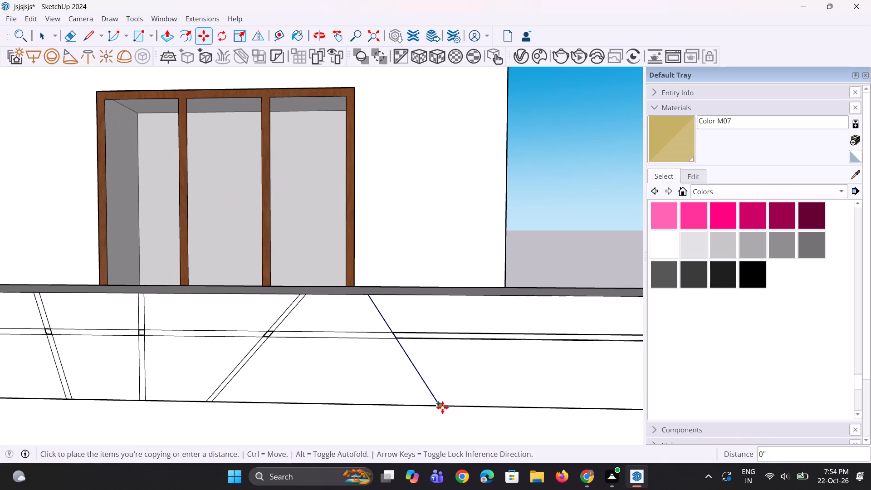
click(447, 406)
key(space)
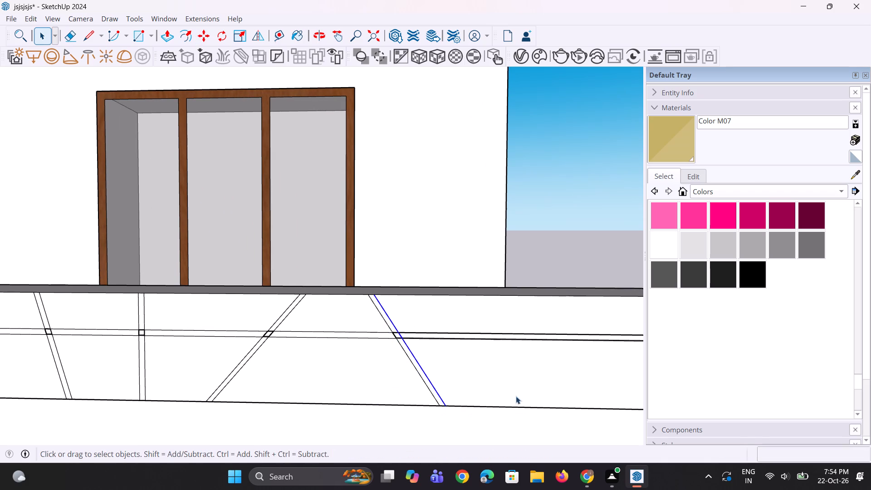
key(space)
click(533, 239)
Draw a steep slanted line about 1' 7 1/4" long near the wall's free end, from its top front edge to the recessed panel's top edge.
scroll(343, 328, down, 9)
middle_drag(387, 380, 405, 373)
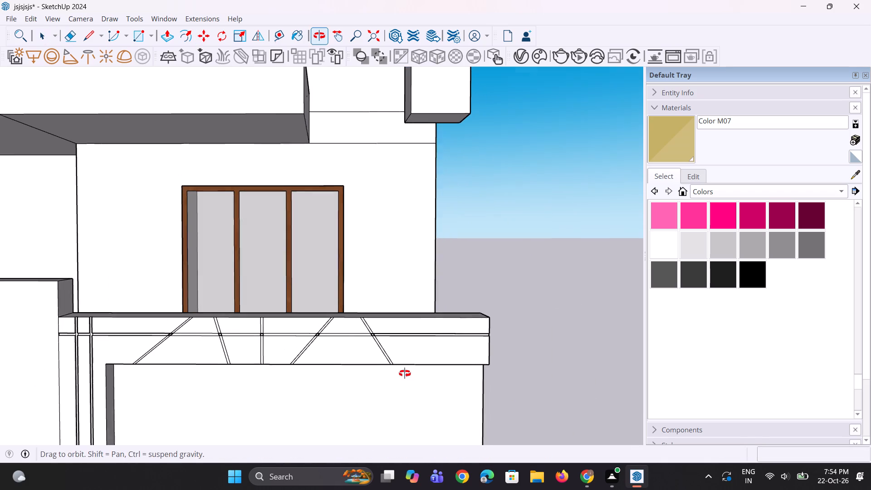
middle_drag(405, 373, 405, 373)
scroll(438, 371, up, 3)
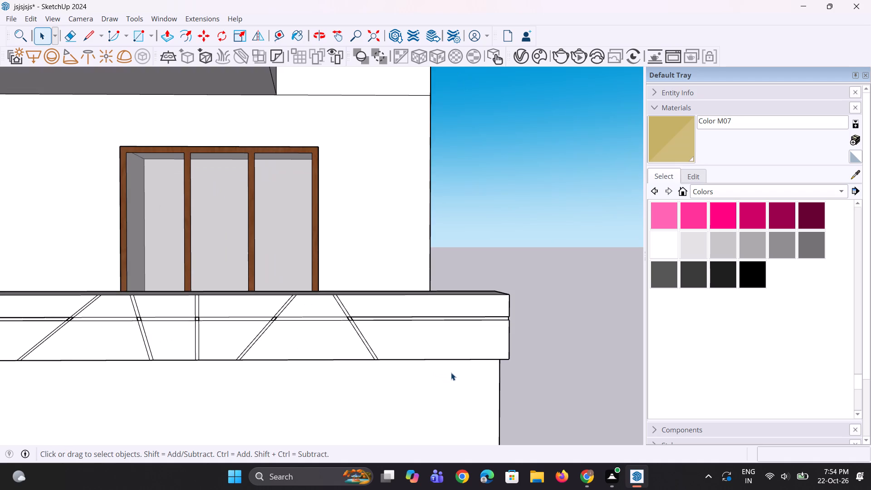
key(l)
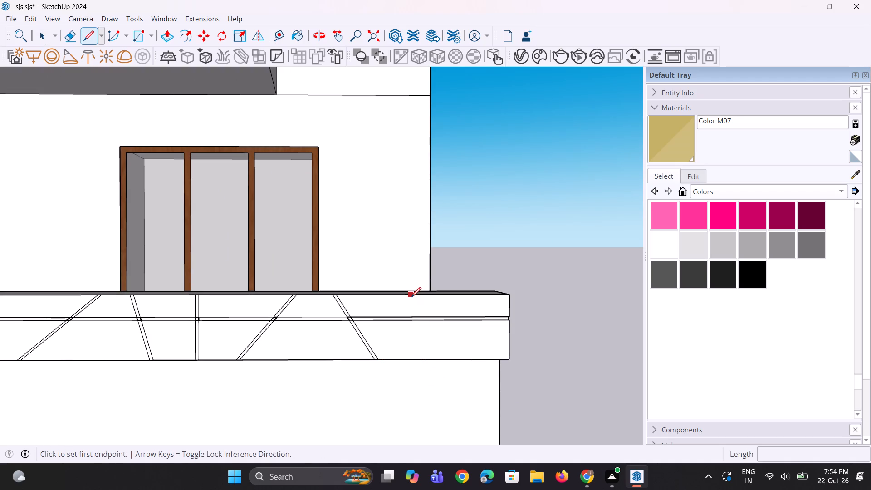
click(410, 297)
click(424, 360)
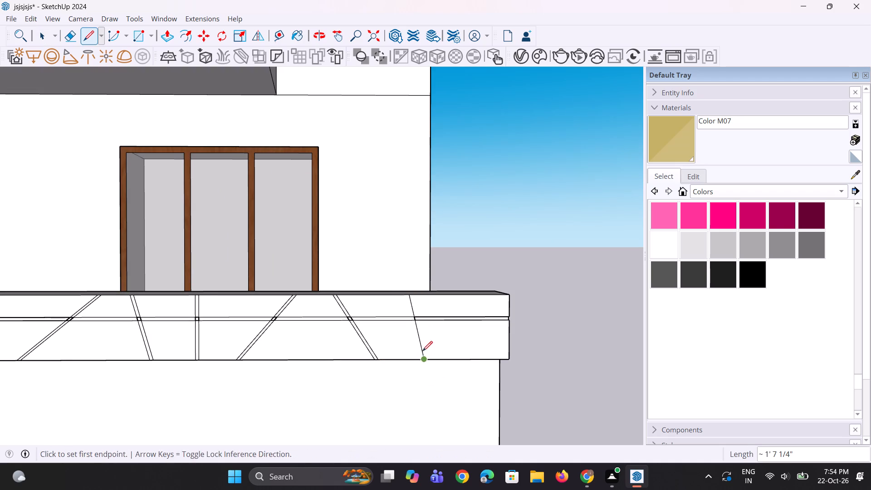
Copy all segments of the steep line 1" towards the wall's free end to outline the last narrow strip.
key(space)
click(422, 350)
scroll(416, 329, up, 5)
ctrl+click(412, 319)
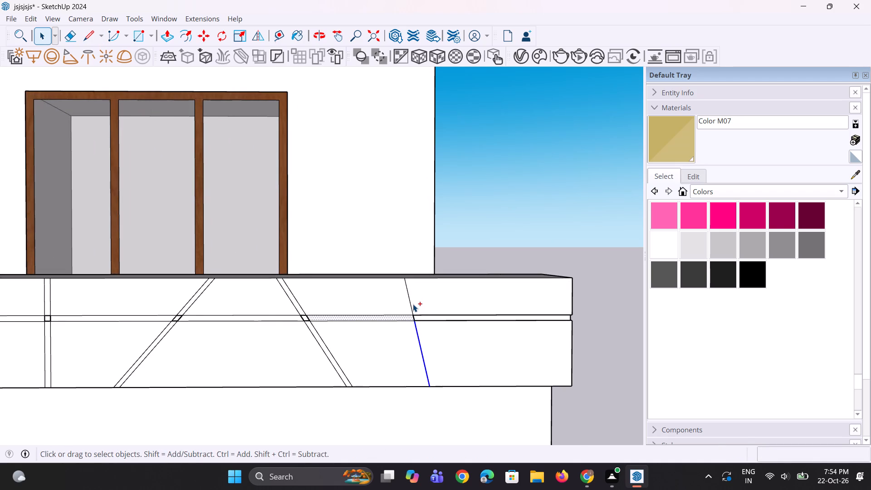
ctrl+scroll(413, 302, up, 2)
ctrl+click(409, 301)
key(m)
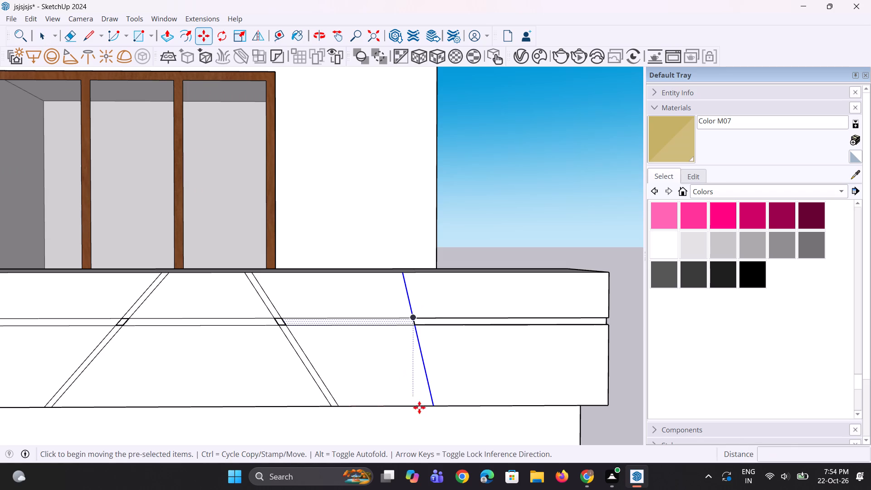
click(435, 405)
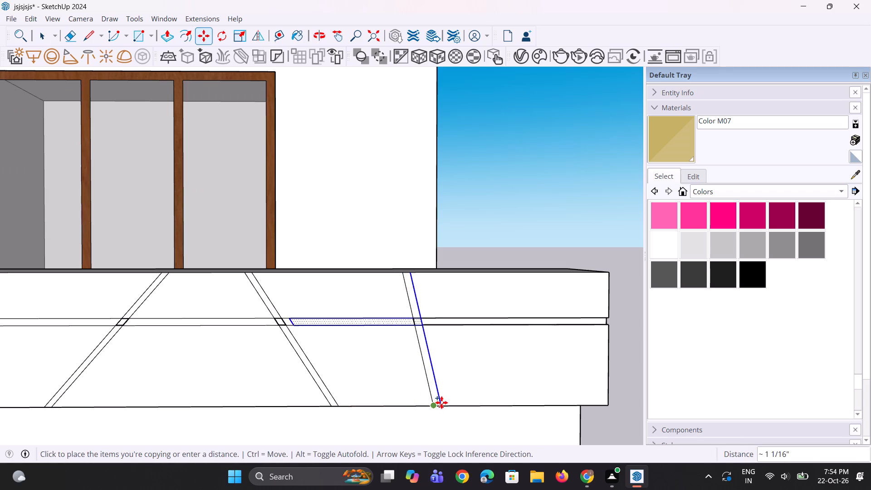
click(441, 400)
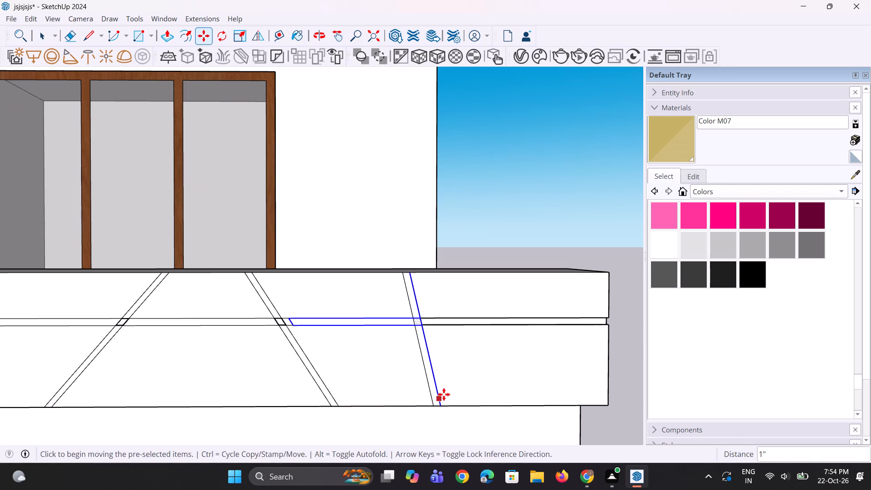
key(space)
click(504, 240)
Recess the strip nearest the wall's free end with Push/Pull, covering its lower part, band crossing and upper part, 11/16" deep.
middle_drag(481, 315, 442, 337)
scroll(439, 336, up, 2)
key(p)
scroll(425, 334, up, 1)
double_click(418, 347)
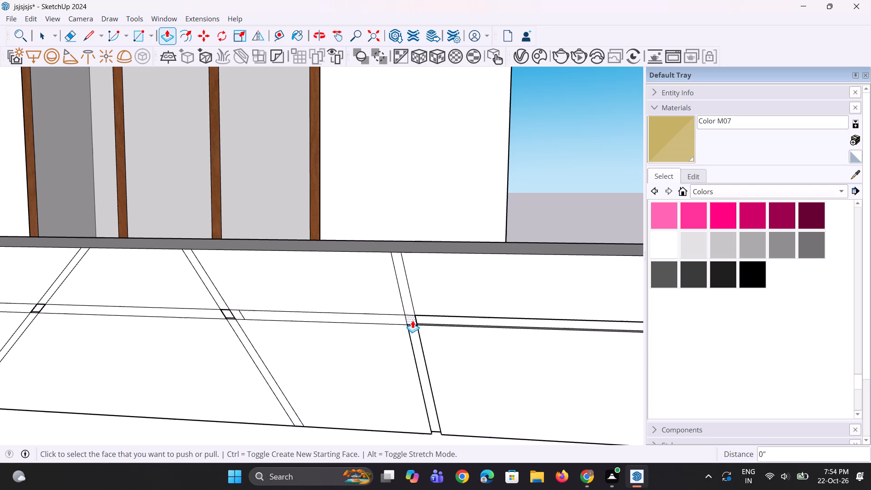
triple_click(412, 320)
double_click(407, 304)
middle_drag(411, 335, 353, 290)
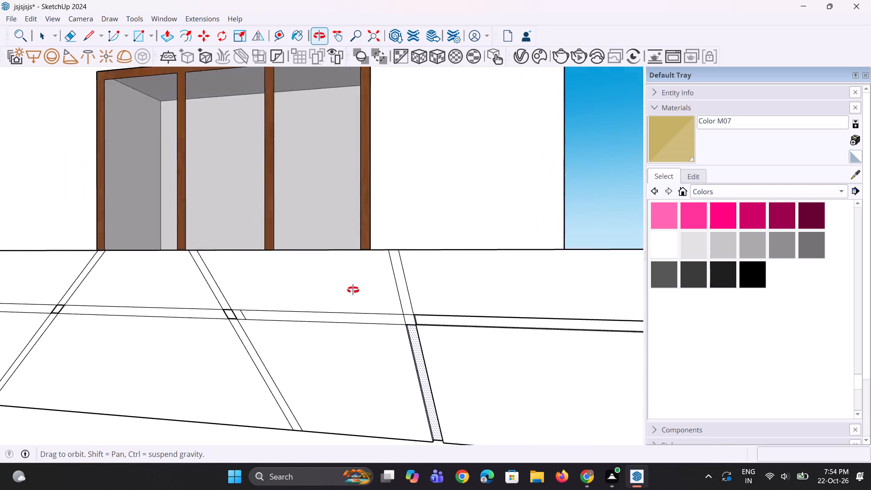
middle_drag(353, 290, 280, 284)
scroll(388, 323, up, 2)
double_click(391, 317)
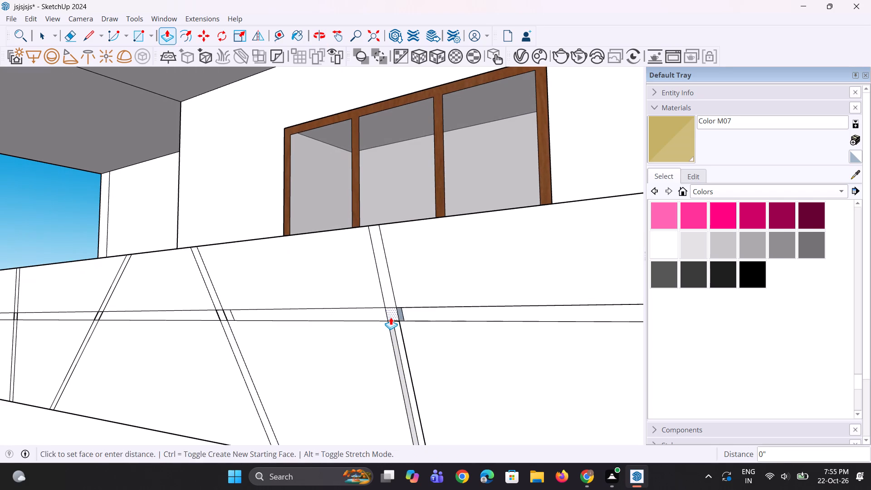
key(ctrl+z)
key(ctrl+z)
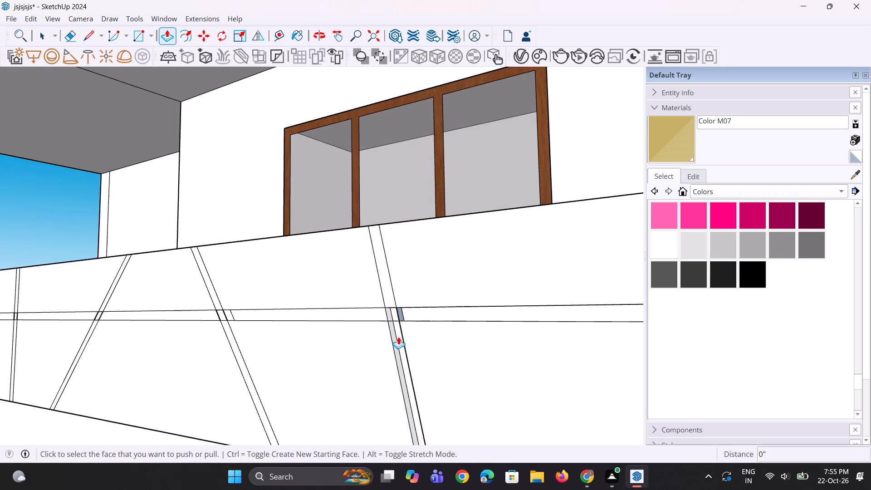
key(ctrl+z)
ctrl+click(394, 315)
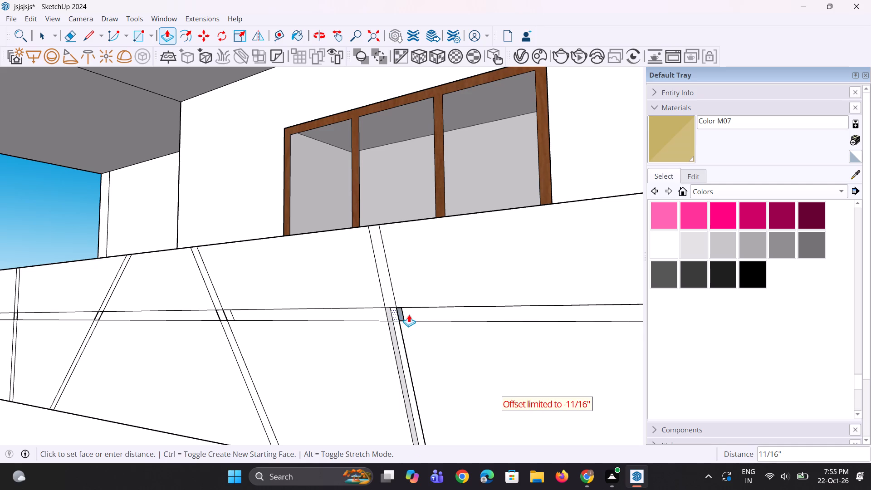
click(409, 314)
double_click(388, 296)
Recess the lower and upper parts of the adjacent slanted strip to the same depth with Push/Pull.
middle_drag(399, 328, 480, 329)
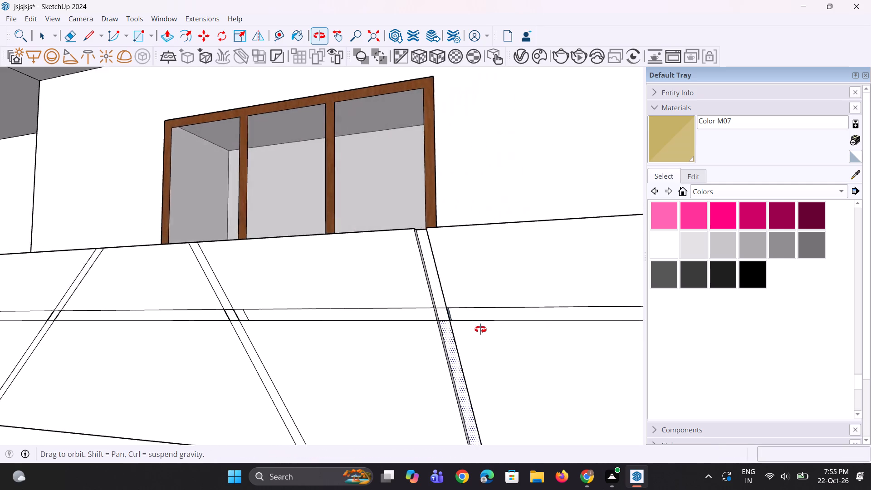
middle_drag(480, 329, 651, 298)
scroll(367, 303, up, 1)
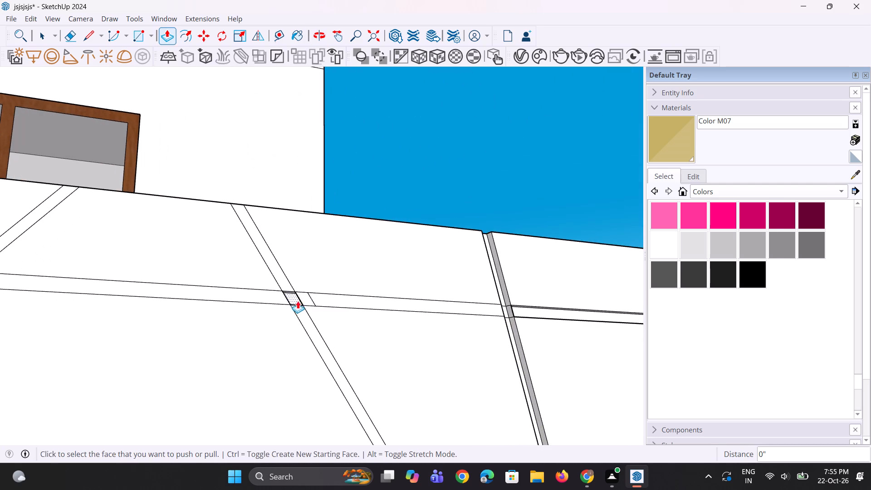
scroll(308, 299, up, 4)
double_click(303, 316)
double_click(270, 265)
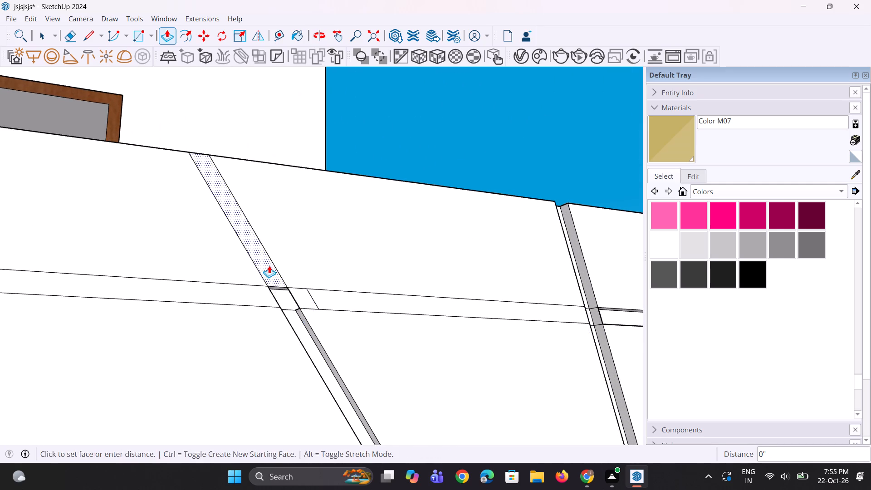
Recess the horizontal band between the two strips nearest the wall's free end, and push in the inner strip's band crossing.
middle_drag(274, 284, 421, 389)
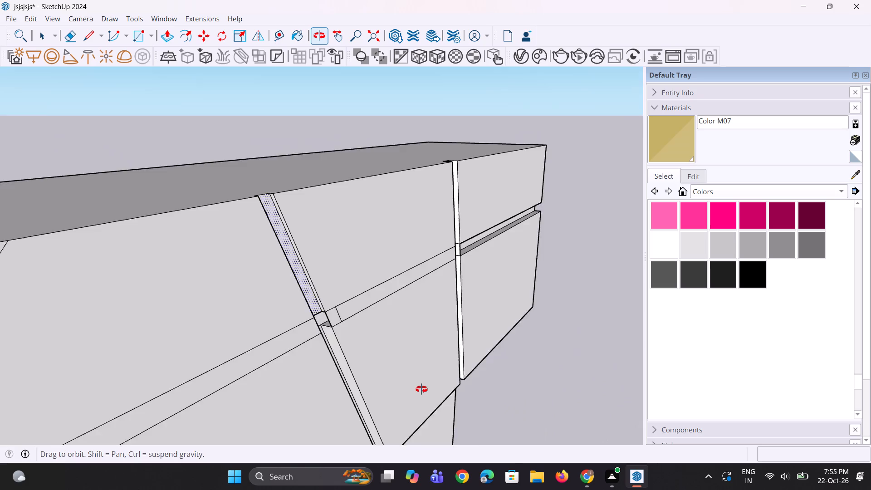
middle_drag(421, 389, 381, 376)
double_click(331, 310)
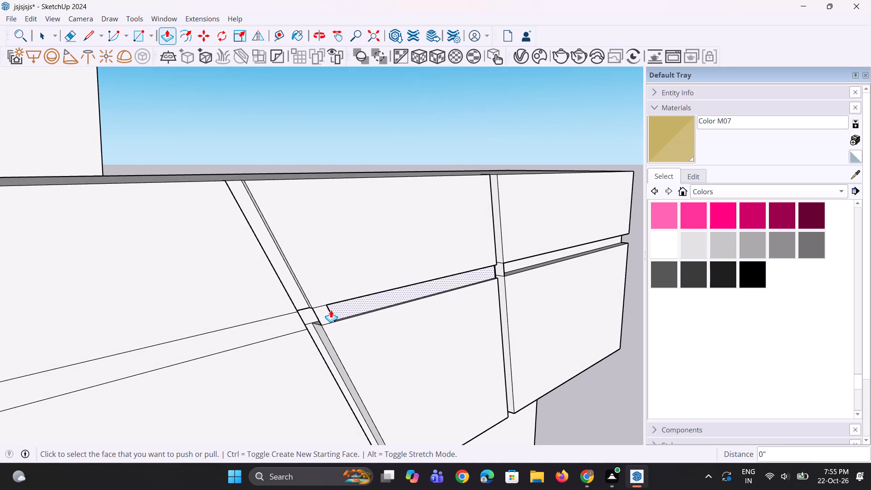
scroll(320, 316, up, 1)
double_click(282, 326)
middle_drag(306, 324, 372, 299)
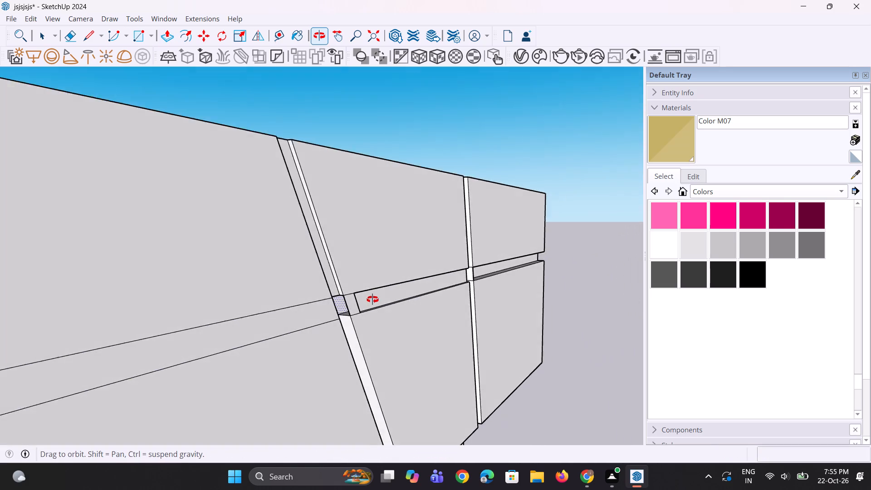
middle_drag(372, 299, 236, 320)
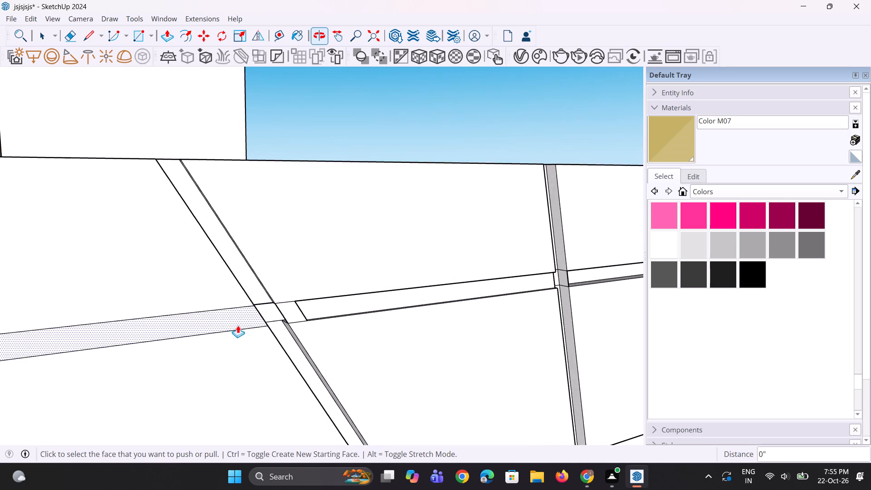
Recess the upper and lower parts of the next slanted strip inward, plus the horizontal band segment joining it to the grooved strip beside it.
scroll(238, 326, down, 10)
middle_drag(245, 332, 236, 332)
scroll(56, 320, up, 2)
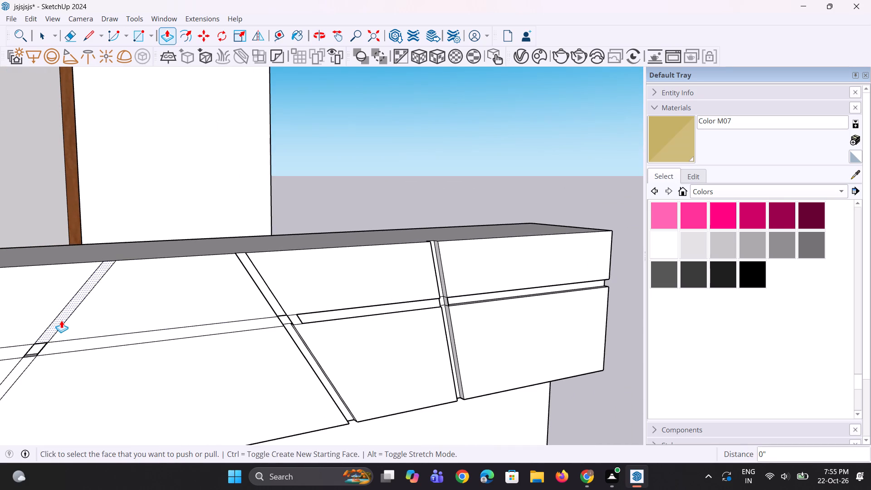
double_click(61, 320)
double_click(21, 362)
scroll(173, 321, down, 7)
double_click(173, 329)
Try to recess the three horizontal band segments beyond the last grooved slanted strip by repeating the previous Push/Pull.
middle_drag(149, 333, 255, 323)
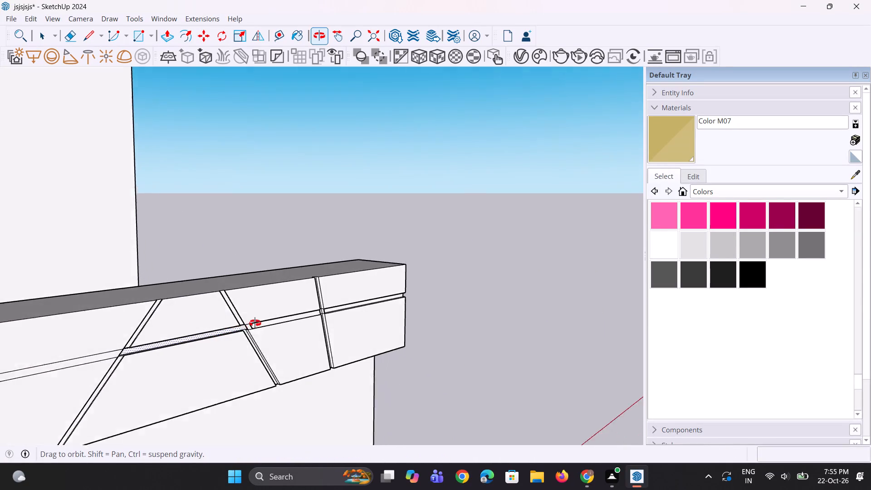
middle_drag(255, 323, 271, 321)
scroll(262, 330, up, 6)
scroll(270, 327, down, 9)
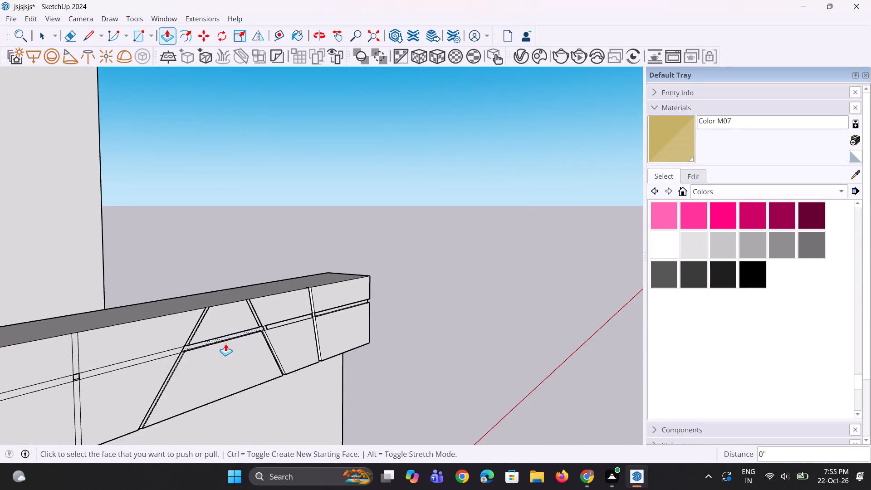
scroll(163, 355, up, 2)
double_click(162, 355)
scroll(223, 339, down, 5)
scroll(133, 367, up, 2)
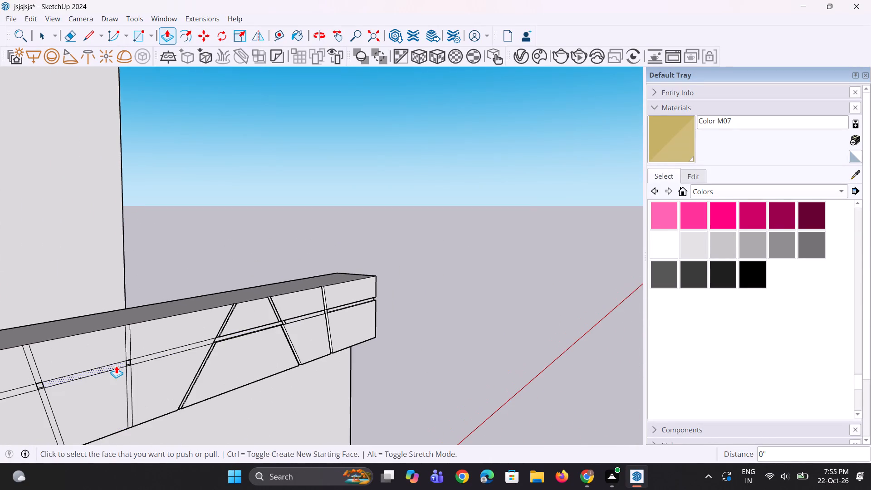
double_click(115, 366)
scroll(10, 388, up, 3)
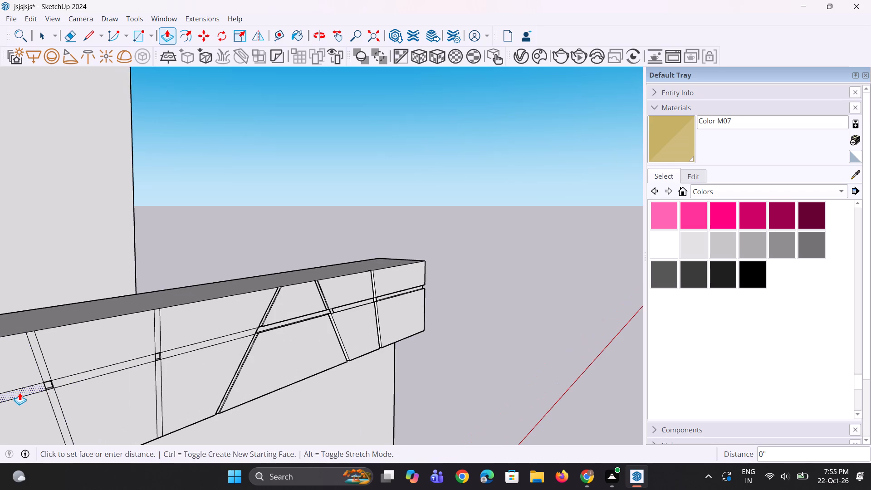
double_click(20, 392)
Push in the horizontal band segment between the next two slanted strips, past the vertical strip, with Push/Pull.
middle_drag(68, 397, 177, 367)
scroll(180, 372, up, 1)
scroll(127, 387, up, 1)
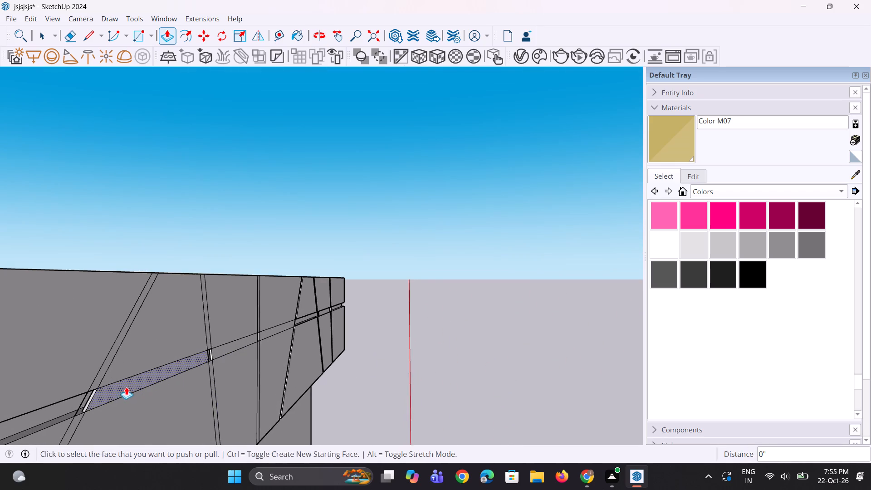
scroll(126, 387, up, 1)
click(119, 396)
click(89, 403)
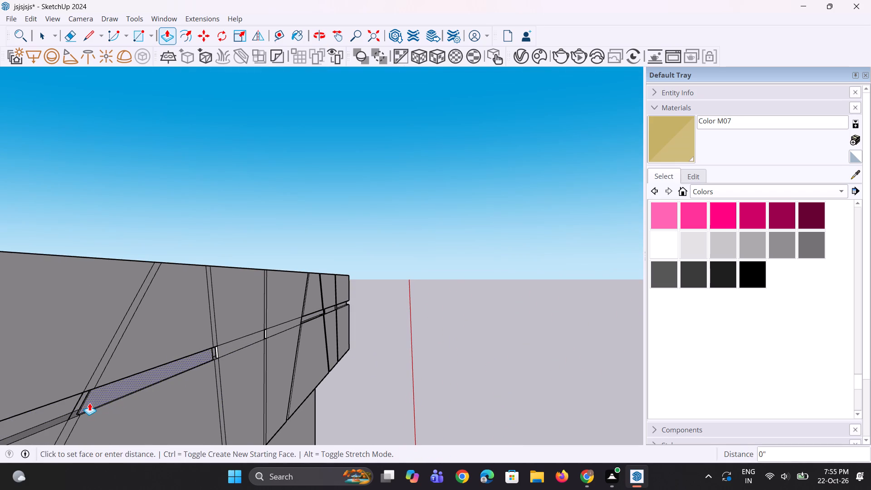
middle_drag(106, 383, 104, 383)
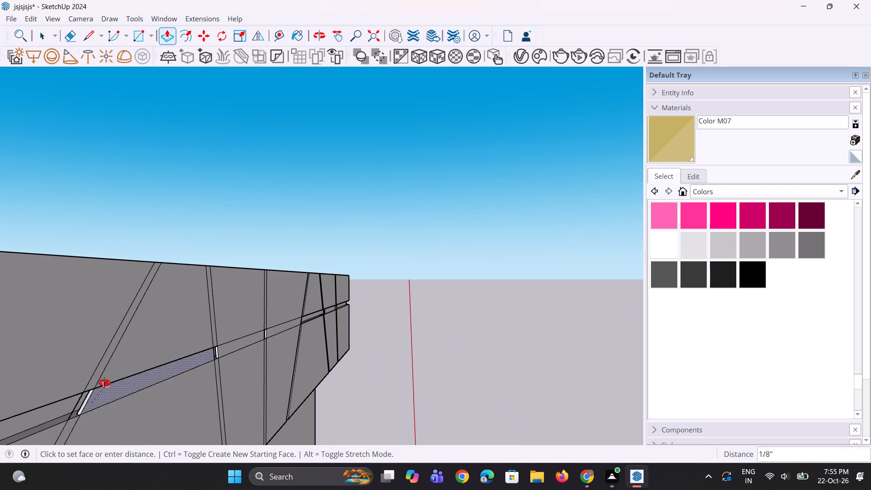
middle_drag(104, 383, 20, 381)
scroll(67, 382, down, 4)
key(Escape)
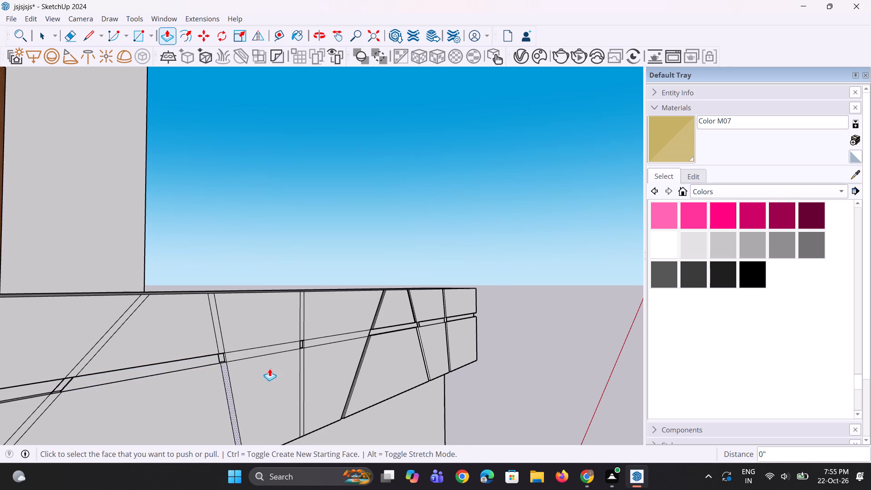
Push the band segment between the vertical strip and the grooved slanted strip in 3/16", level with the adjoining recessed band.
scroll(327, 356, up, 10)
middle_drag(382, 333, 61, 356)
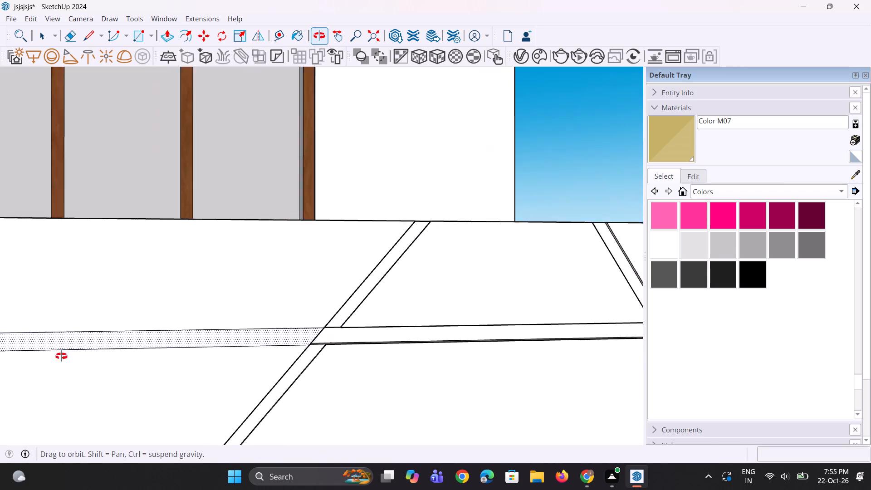
middle_drag(61, 356, 432, 355)
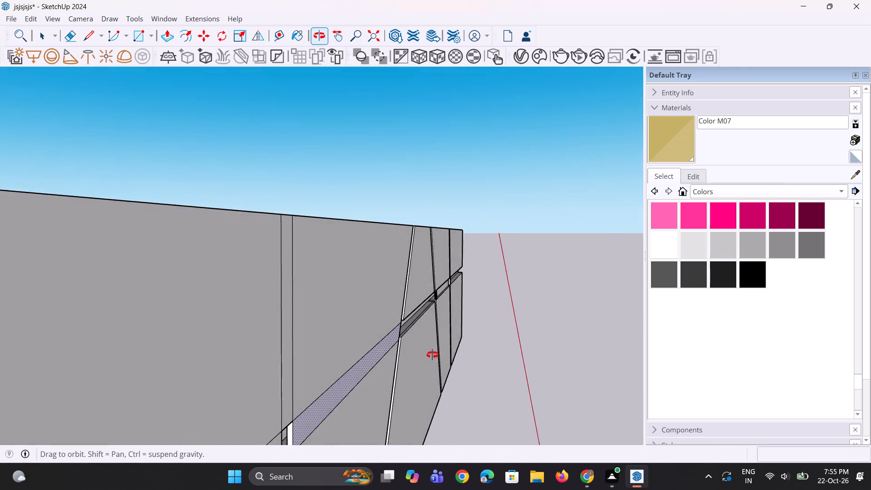
middle_drag(432, 355, 426, 351)
click(395, 335)
middle_drag(377, 324, 346, 324)
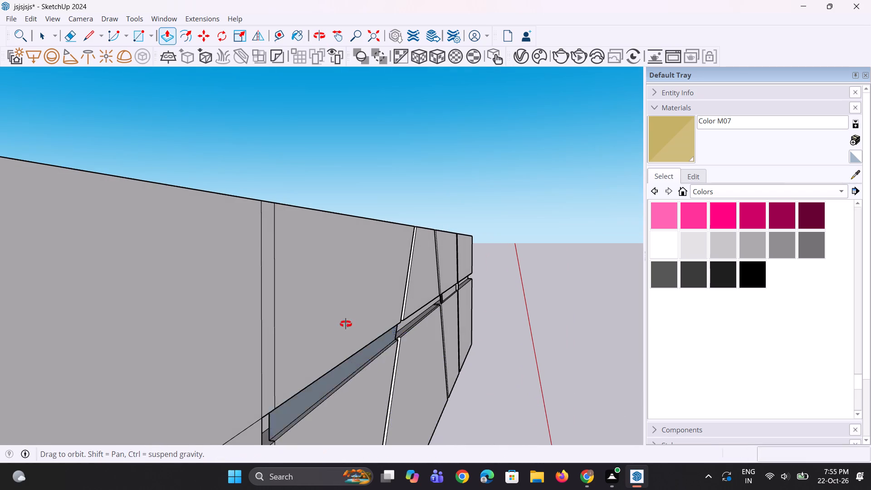
middle_drag(346, 324, 182, 304)
middle_drag(331, 327, 177, 303)
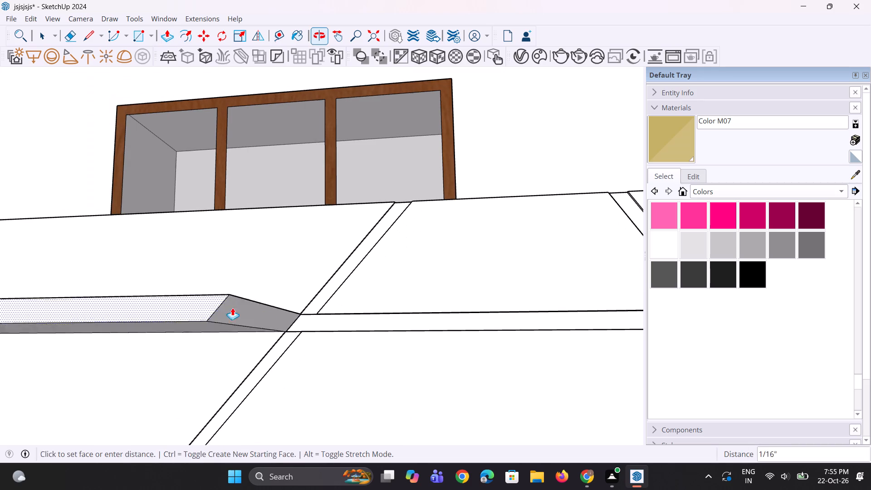
click(333, 324)
middle_drag(284, 331, 324, 344)
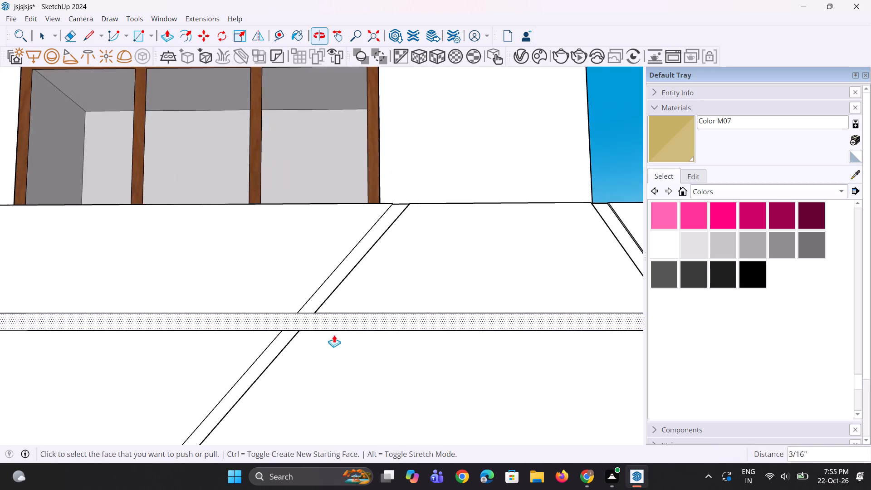
Repeat the 3/16" push on the next two band segments, working from the vertical strip past the neighbouring slanted strip.
scroll(360, 333, down, 6)
middle_drag(276, 332, 432, 326)
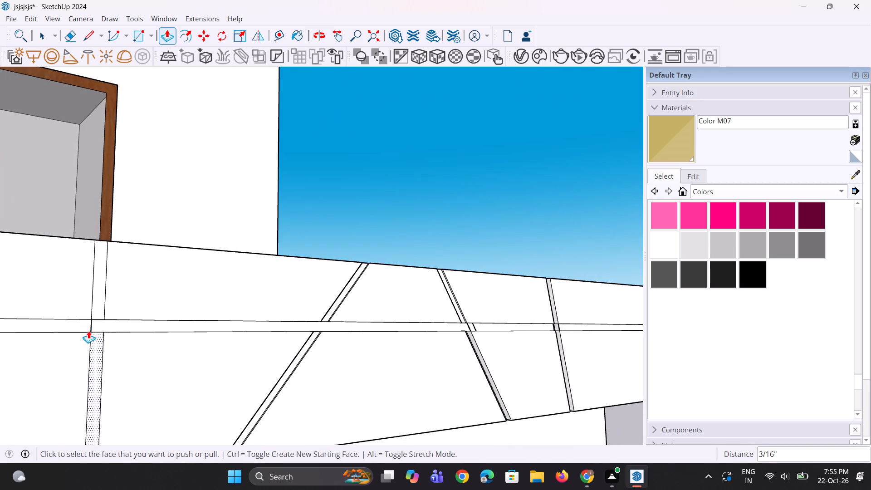
double_click(86, 331)
scroll(358, 325, down, 9)
scroll(174, 324, up, 3)
double_click(173, 324)
middle_drag(157, 333, 154, 379)
scroll(150, 353, up, 2)
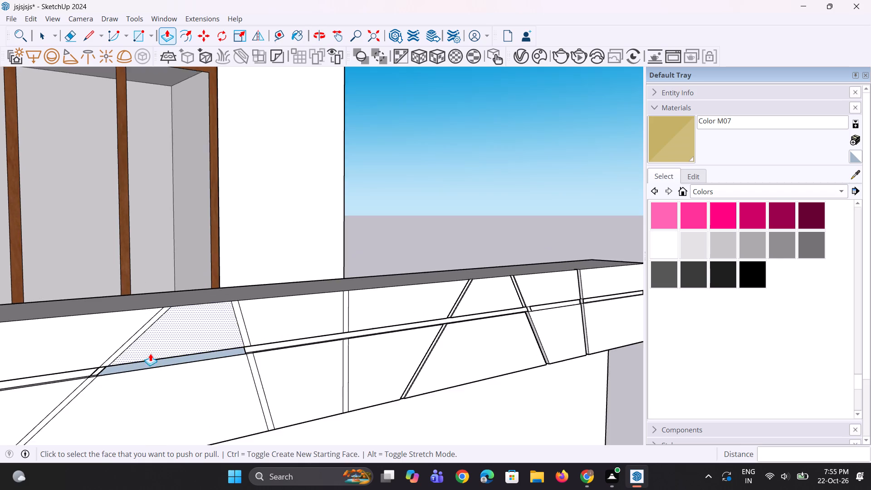
Adjust the depth of the band segment between the two slanted strips with Push/Pull to match the adjoining groove.
scroll(150, 353, up, 9)
middle_drag(122, 360, 227, 314)
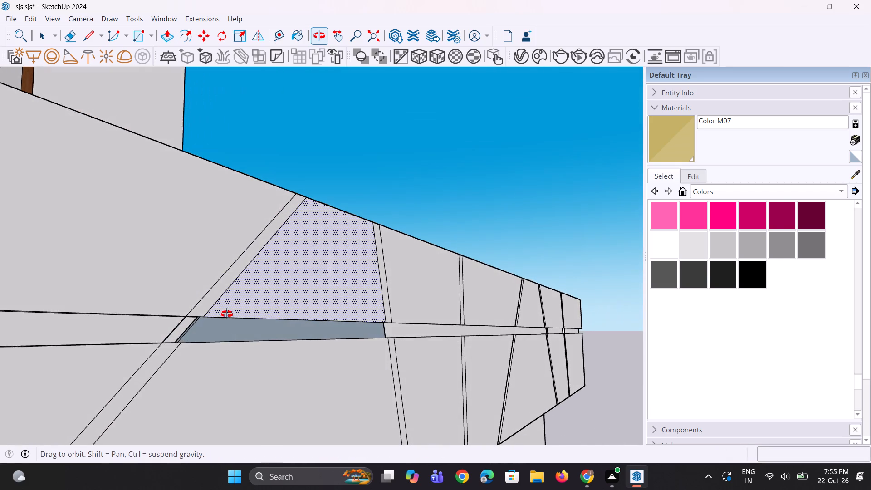
middle_drag(227, 314, 227, 314)
click(217, 328)
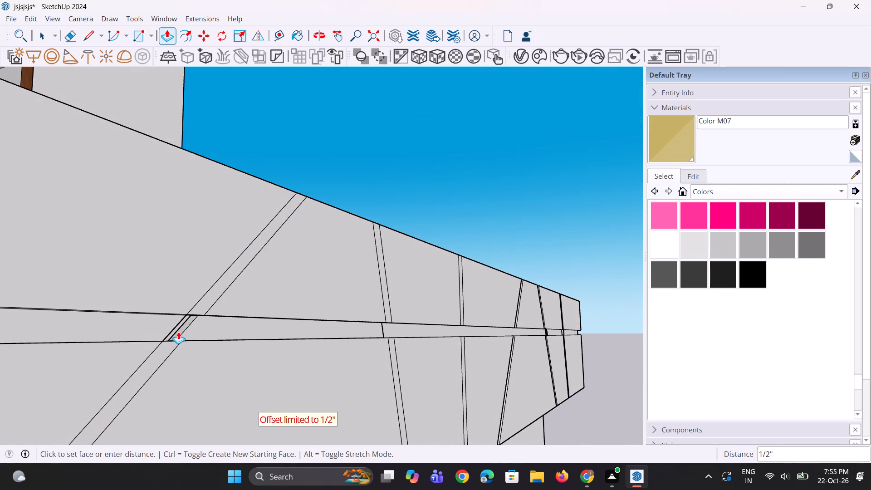
key(Escape)
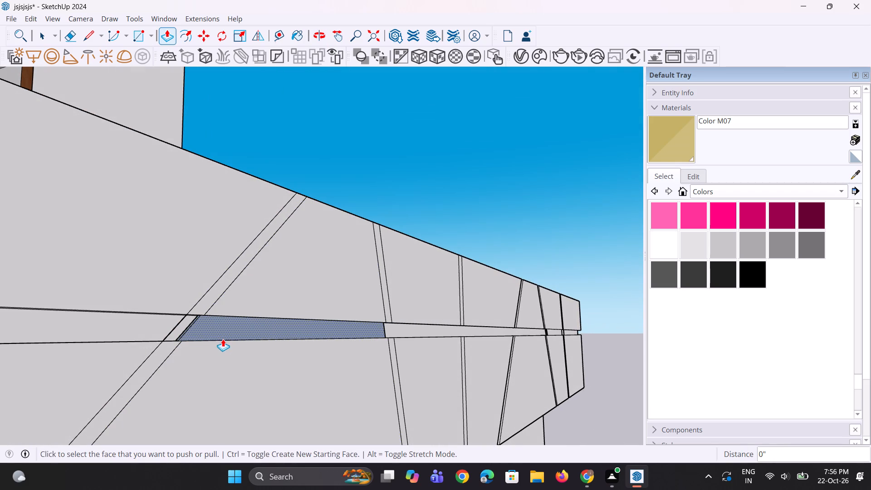
click(222, 334)
click(180, 337)
click(200, 331)
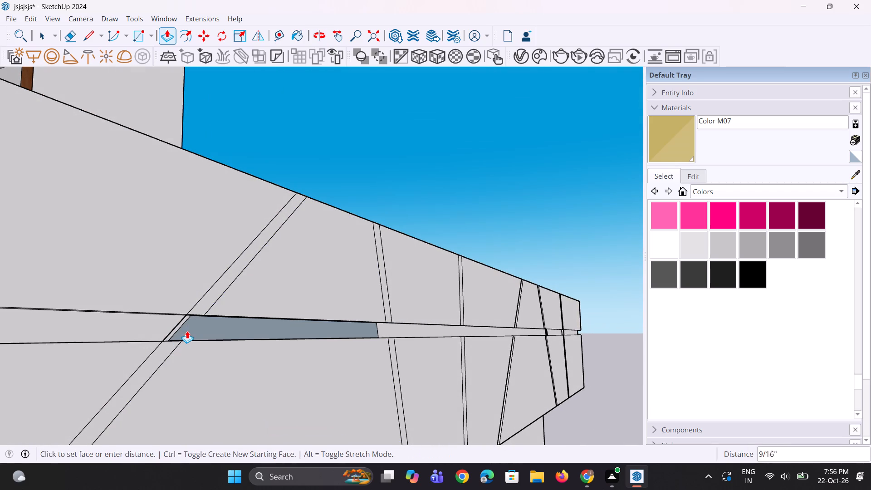
click(176, 330)
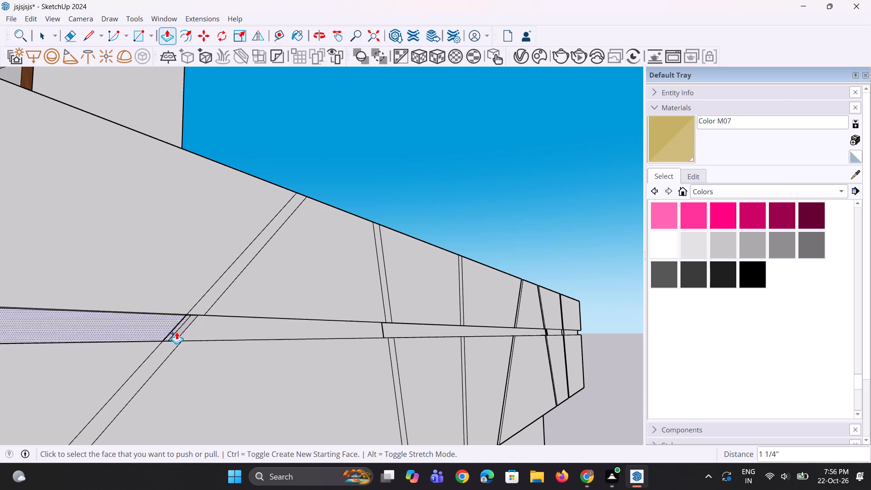
click(191, 333)
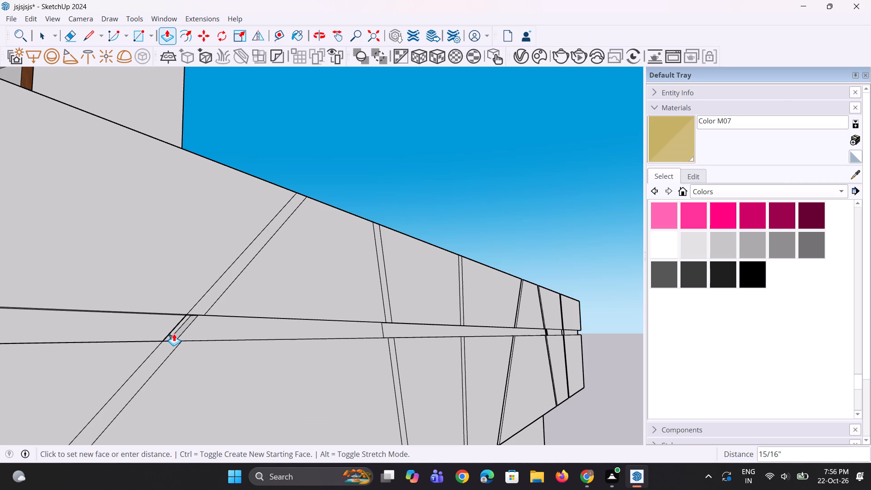
key(Escape)
Push the band segment between the two slanted strips 3/8" further in, using the adjoining recessed band as the depth reference.
middle_drag(273, 358, 135, 365)
scroll(215, 332, down, 4)
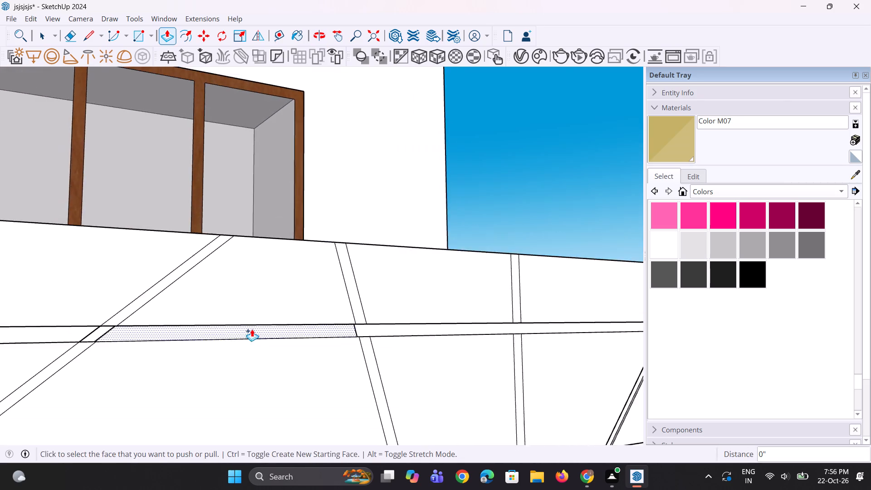
middle_drag(480, 322, 157, 369)
scroll(279, 346, up, 2)
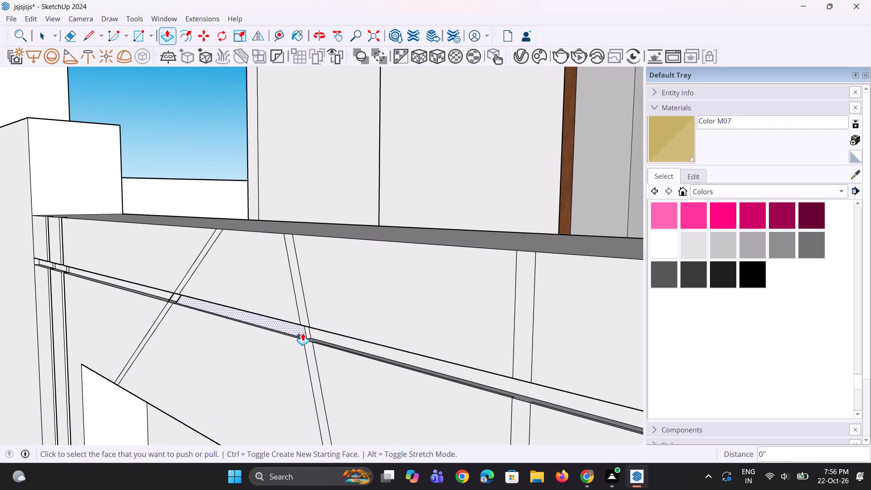
click(295, 333)
click(319, 334)
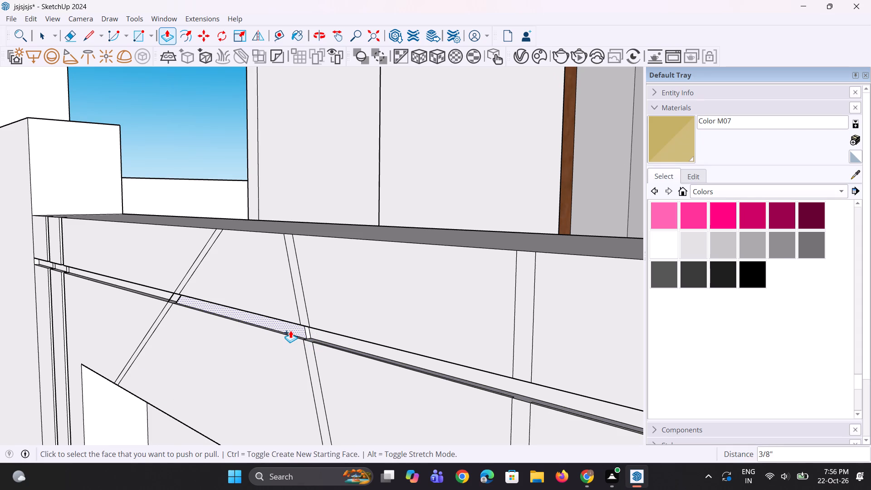
click(291, 329)
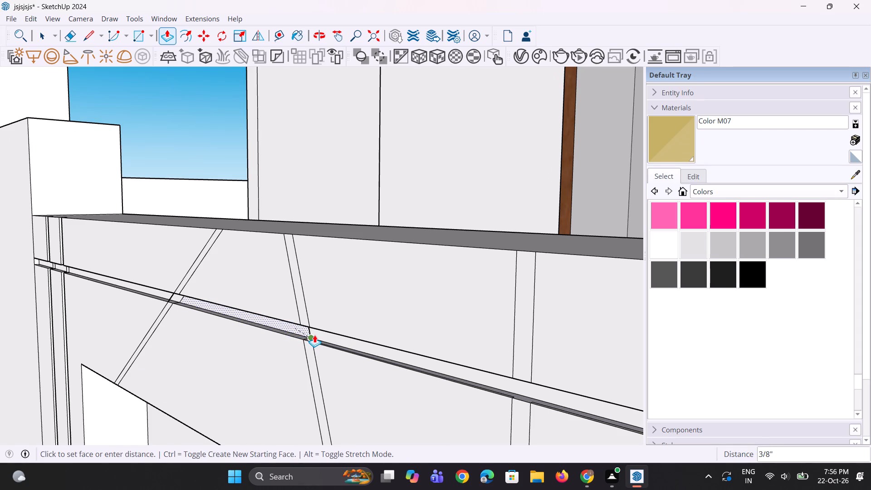
click(314, 335)
Repeat the 3/8" push on the long band segment between the slanted strip and the straight strips beside the pillar.
middle_drag(313, 340, 361, 328)
scroll(379, 338, down, 4)
scroll(182, 304, up, 2)
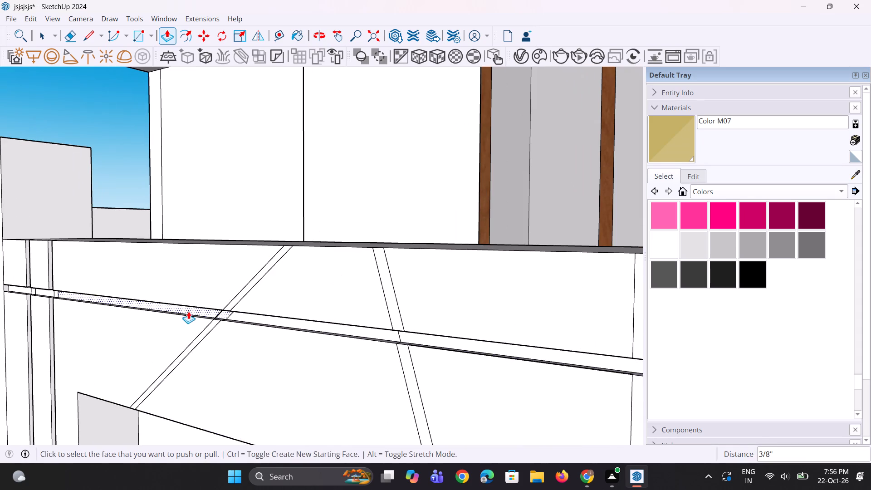
double_click(189, 311)
Deepen the short band segment and strip crossing between the two straight strips beside the pillar with Push/Pull.
middle_drag(226, 324, 200, 297)
scroll(276, 380, down, 4)
scroll(101, 313, up, 7)
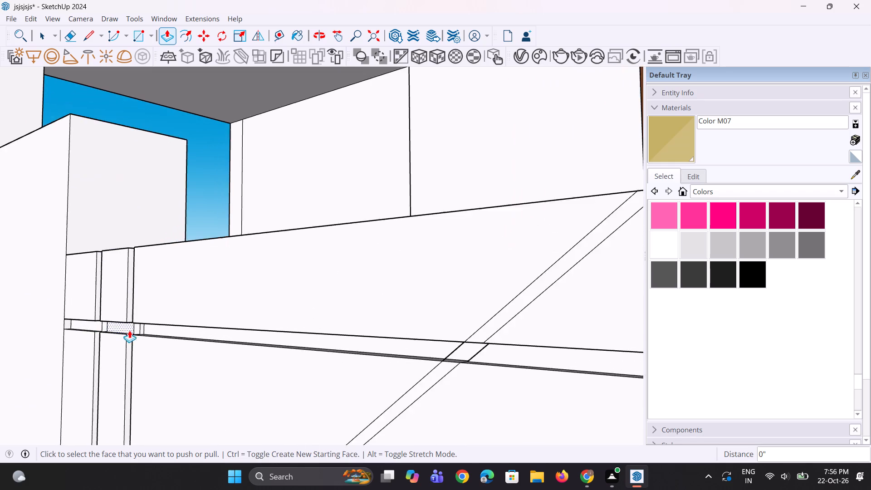
scroll(129, 330, up, 1)
middle_drag(120, 328, 66, 330)
scroll(117, 330, up, 3)
scroll(157, 323, up, 3)
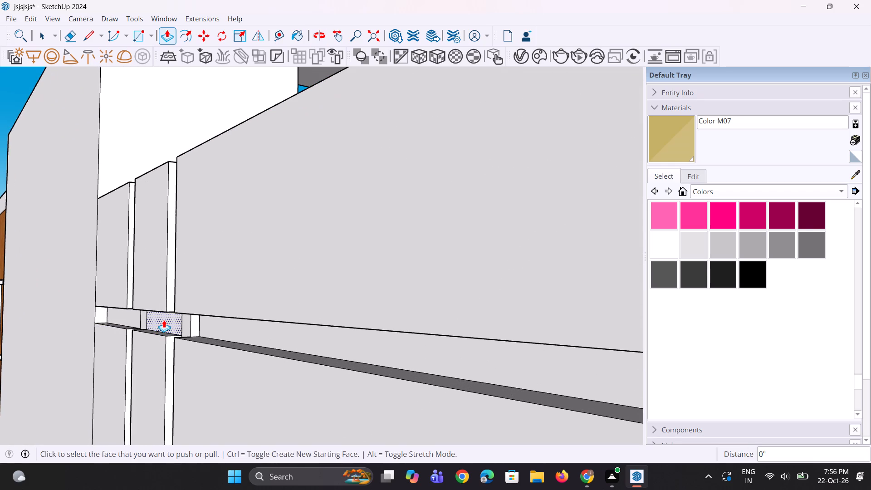
middle_drag(192, 334, 139, 324)
scroll(155, 323, up, 2)
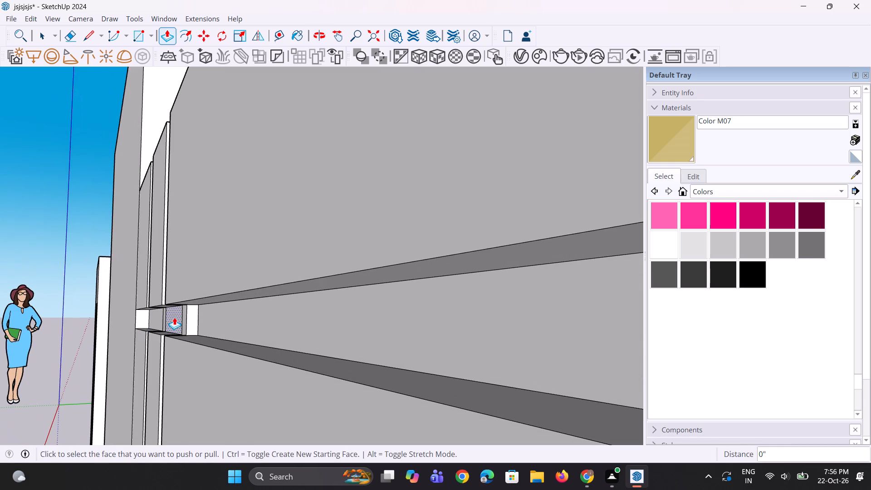
double_click(184, 319)
middle_drag(178, 330, 225, 342)
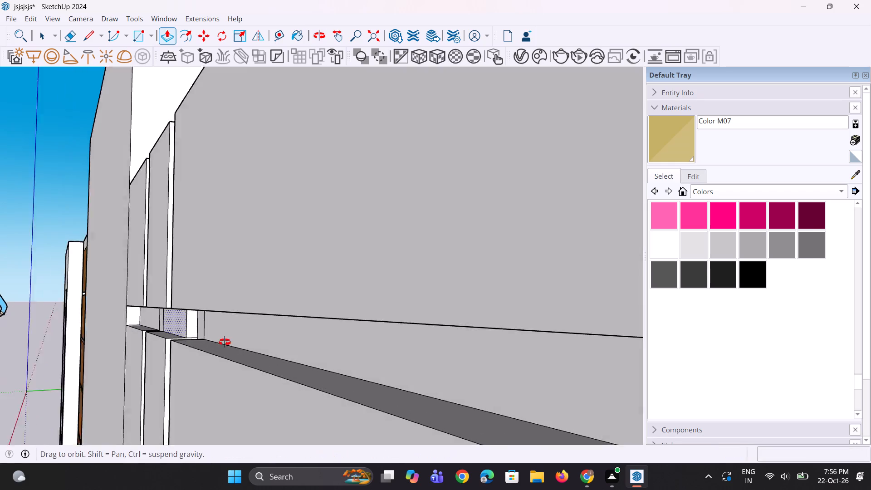
middle_drag(225, 342, 228, 342)
double_click(200, 330)
Push the end band segment beside the pillar in 7/16", level with the neighbouring recessed band.
scroll(152, 326, up, 1)
double_click(152, 326)
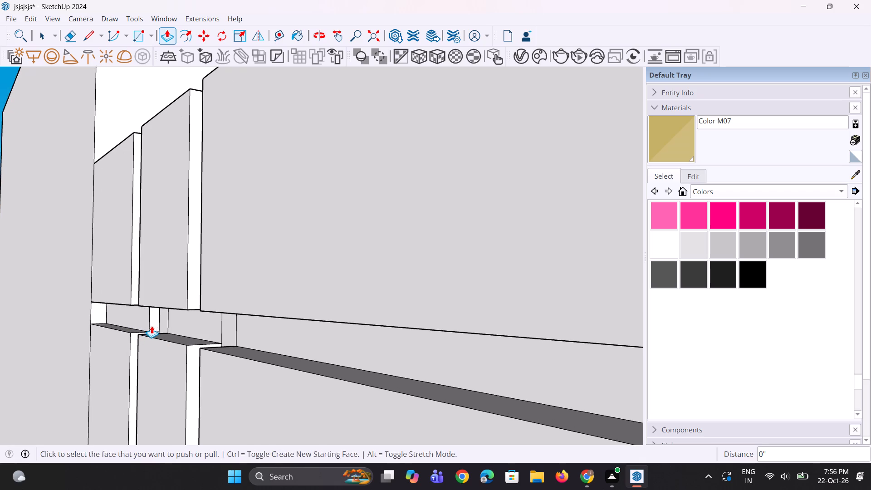
double_click(141, 322)
click(141, 317)
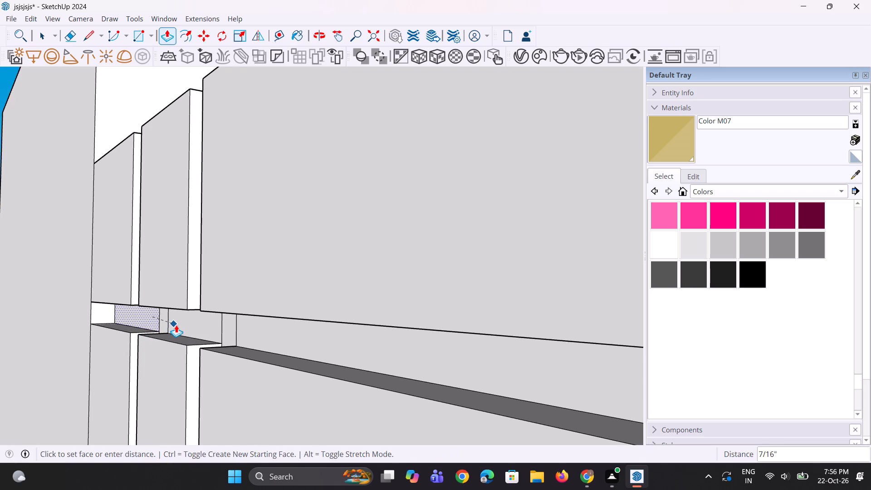
click(176, 325)
Repeat the last push distance on the slanted strip nearest the pillar, recessing its segments above and below the horizontal band.
middle_drag(151, 348, 271, 369)
scroll(283, 365, down, 5)
scroll(215, 363, down, 10)
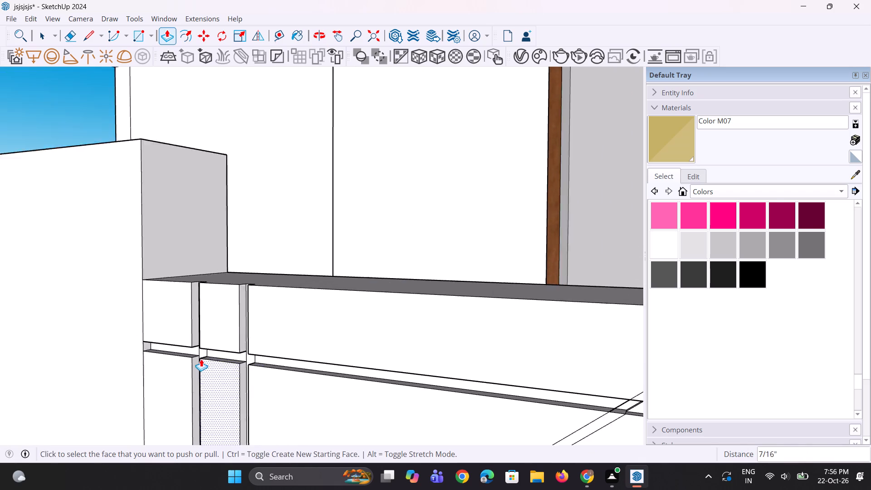
scroll(201, 359, down, 6)
middle_drag(202, 370, 309, 367)
scroll(375, 366, up, 5)
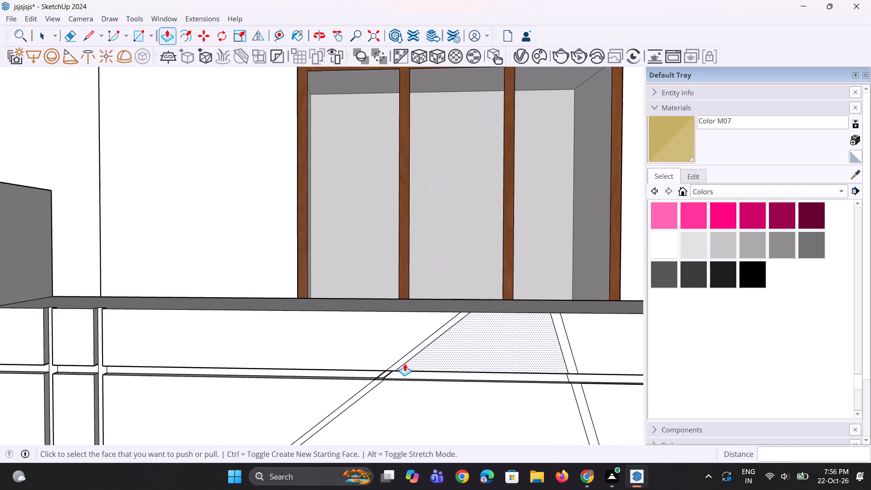
scroll(405, 363, up, 5)
middle_drag(402, 360, 480, 341)
double_click(414, 347)
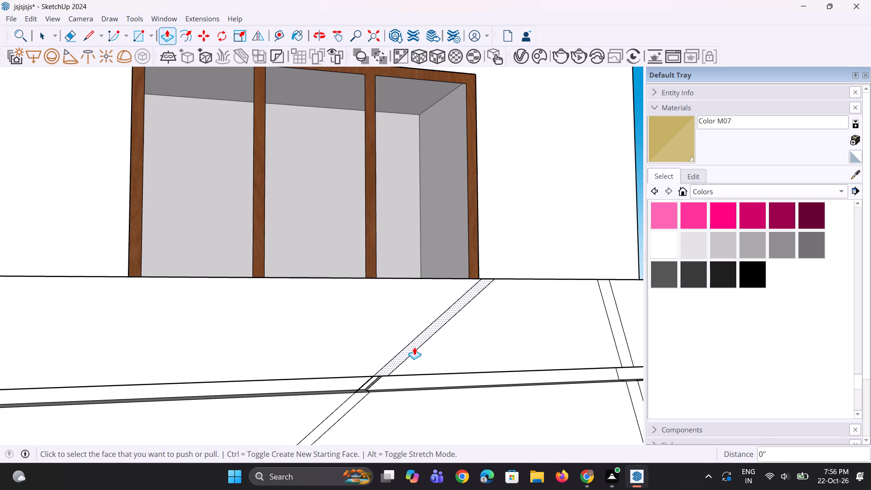
double_click(347, 405)
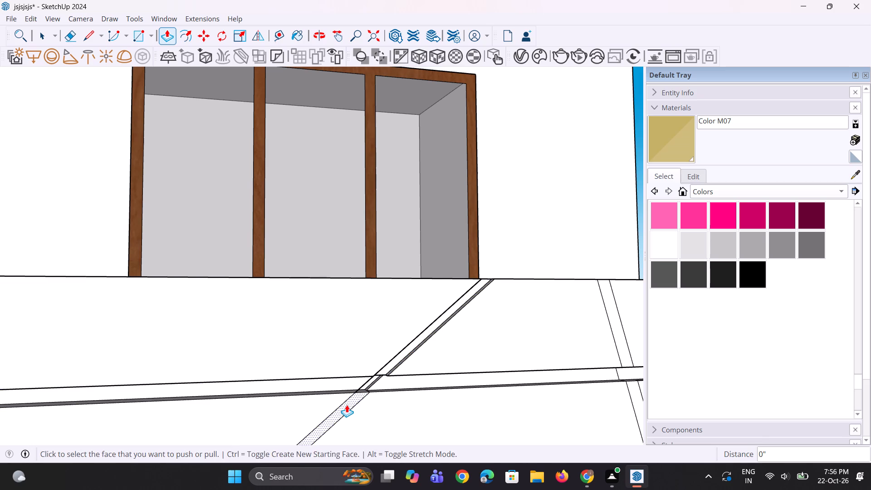
Recess the neighbouring, oppositely slanted strip by the same distance, both above and below the horizontal band.
middle_drag(386, 388, 470, 349)
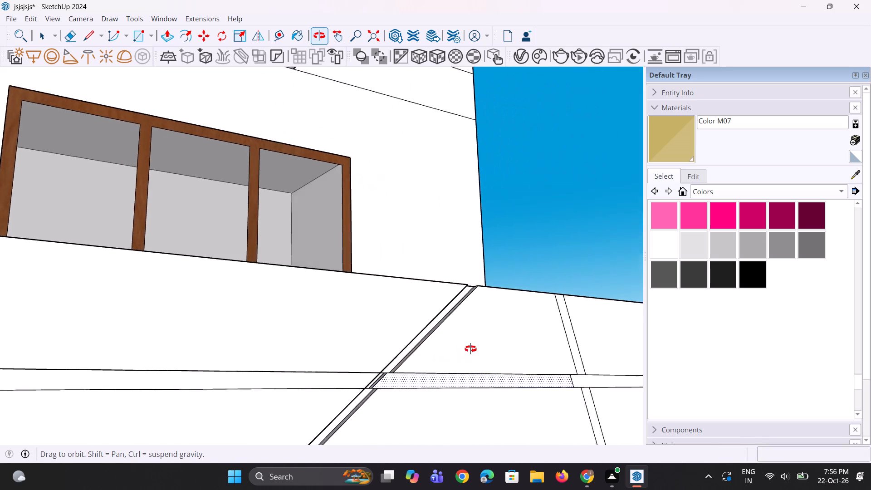
middle_drag(470, 349, 410, 337)
scroll(326, 360, down, 8)
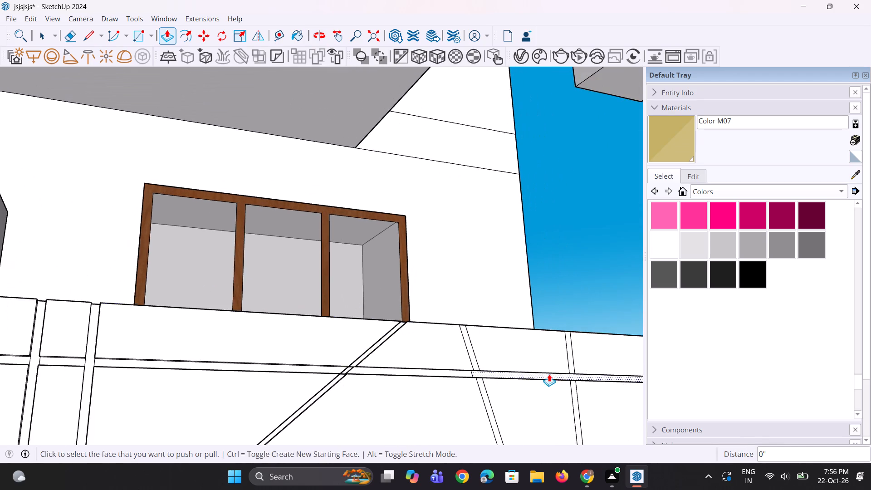
scroll(538, 367, up, 2)
double_click(465, 365)
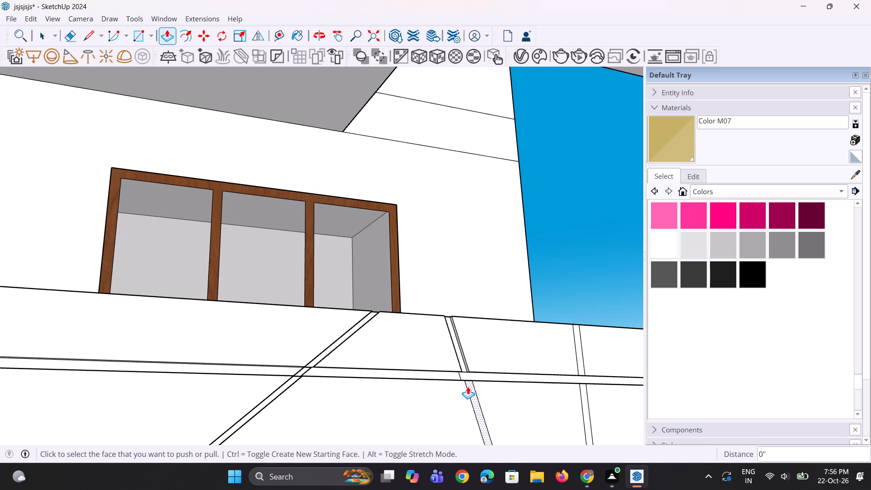
double_click(468, 390)
Recess the straight strip beyond the two slanted strips by the same distance, both above and below the horizontal band.
middle_drag(460, 375, 626, 373)
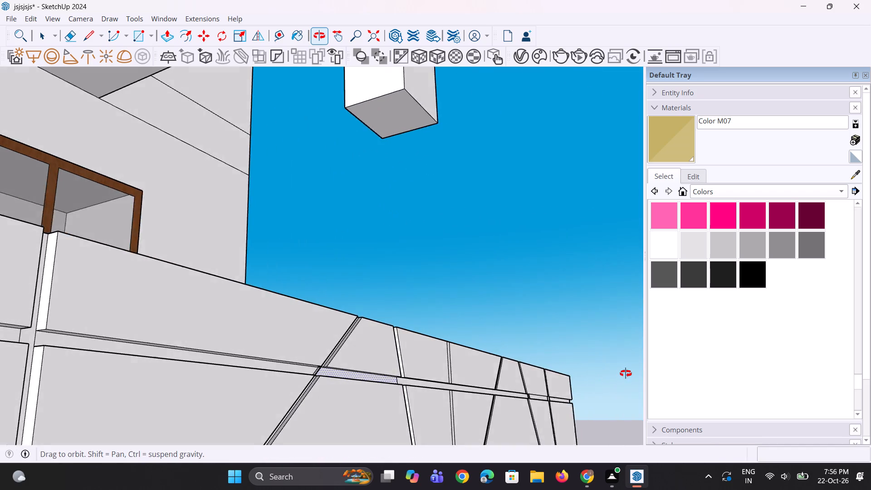
middle_drag(626, 373, 181, 365)
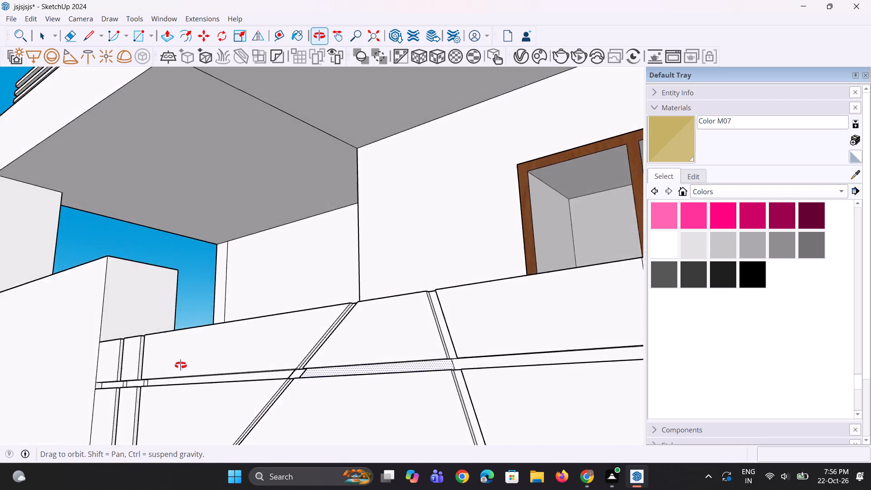
middle_drag(181, 365, 346, 387)
scroll(259, 366, down, 4)
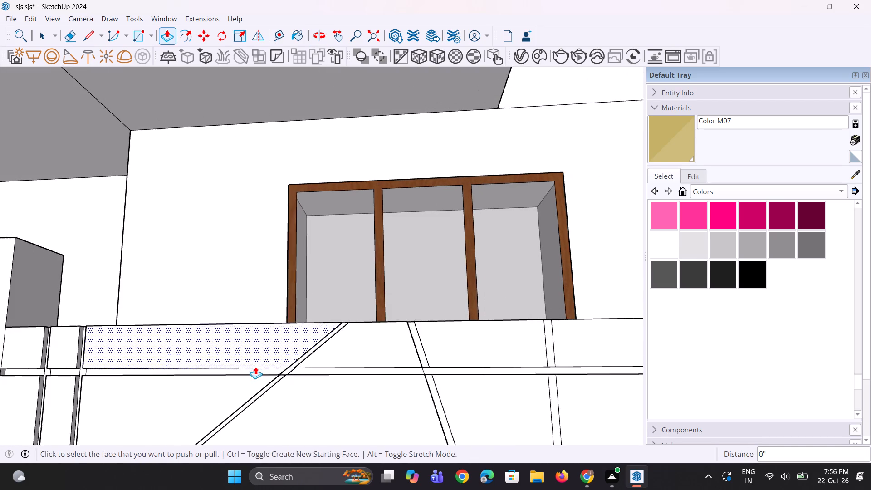
scroll(558, 374, up, 2)
scroll(521, 357, up, 5)
middle_drag(497, 352, 628, 368)
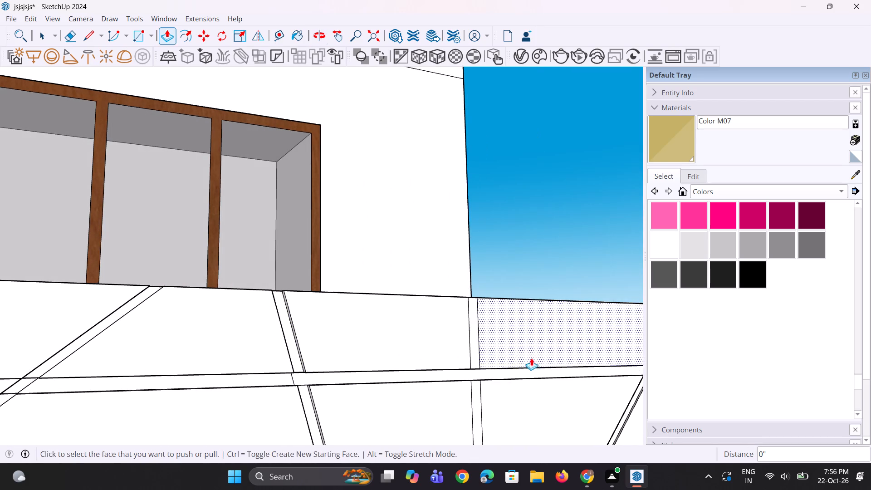
double_click(470, 348)
double_click(475, 406)
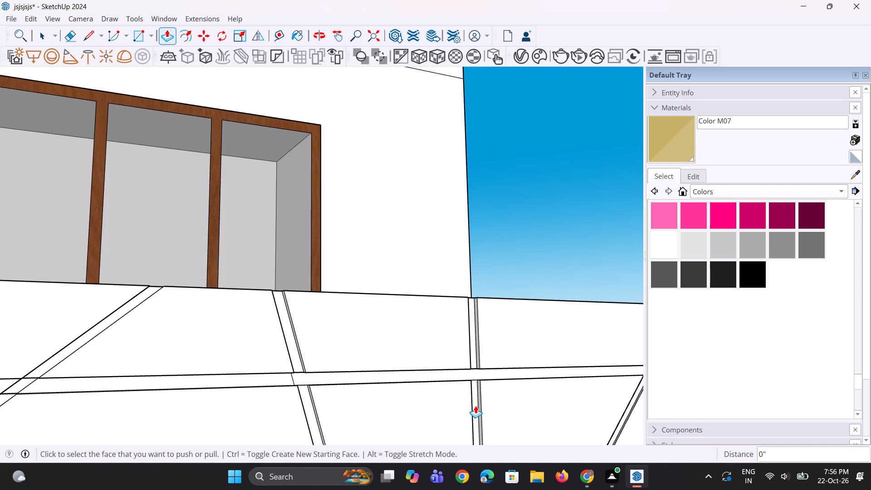
Erase the leftover edges crossing the recessed band at the slanted strip nearest the wall's far end.
scroll(332, 366, down, 9)
scroll(576, 363, up, 7)
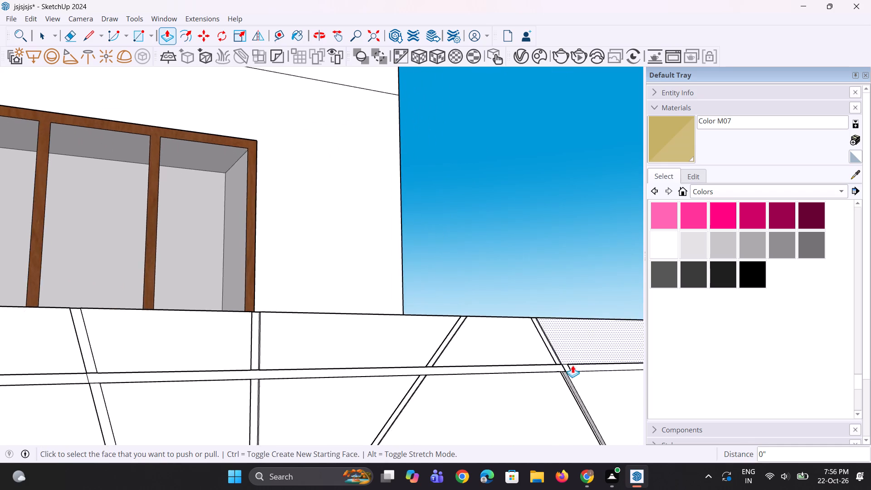
scroll(573, 365, up, 9)
middle_drag(570, 370, 708, 341)
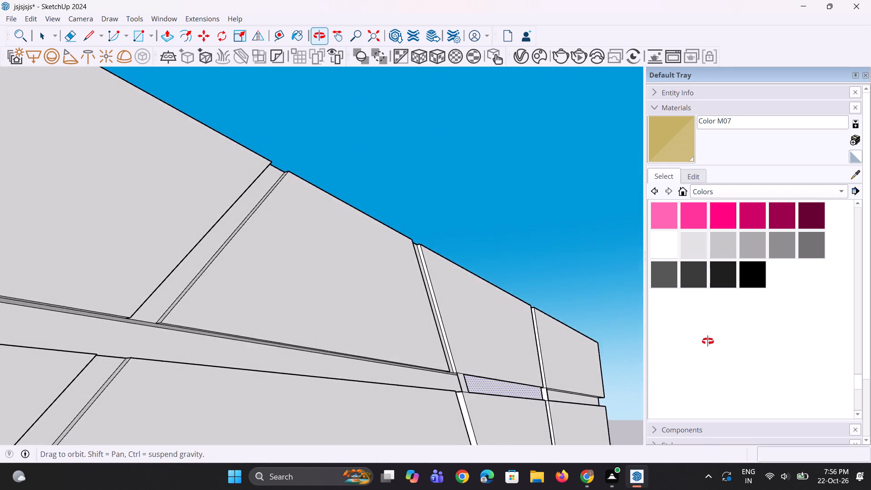
middle_drag(708, 341, 542, 380)
scroll(578, 377, up, 2)
key(e)
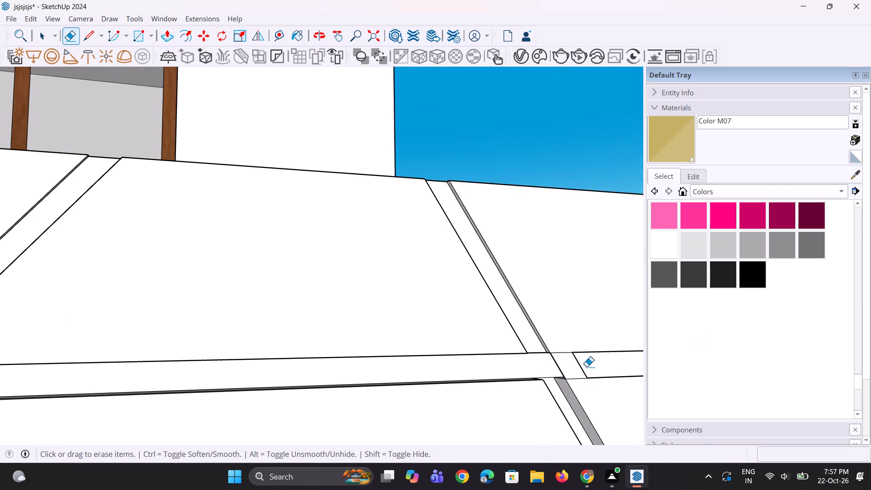
click(584, 374)
scroll(575, 372, up, 3)
middle_drag(587, 367, 636, 354)
click(557, 372)
scroll(553, 376, up, 1)
middle_drag(553, 376, 514, 412)
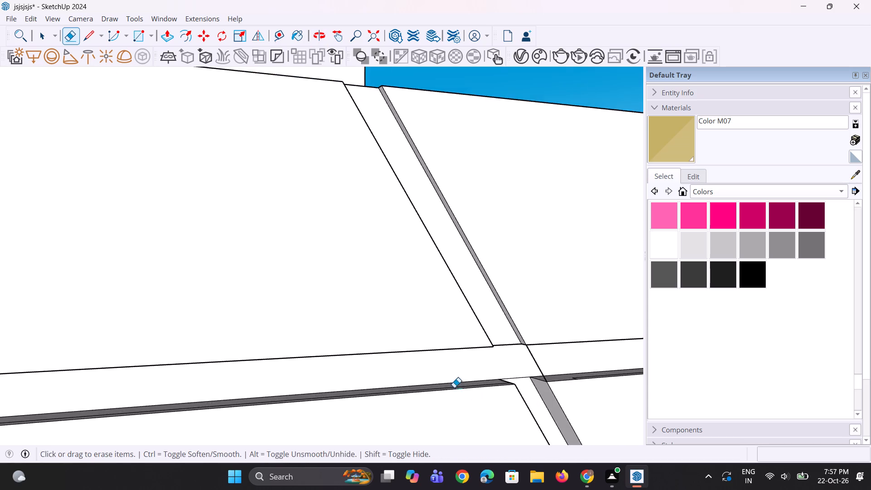
scroll(453, 386, down, 6)
scroll(502, 365, up, 3)
click(499, 372)
scroll(499, 372, down, 4)
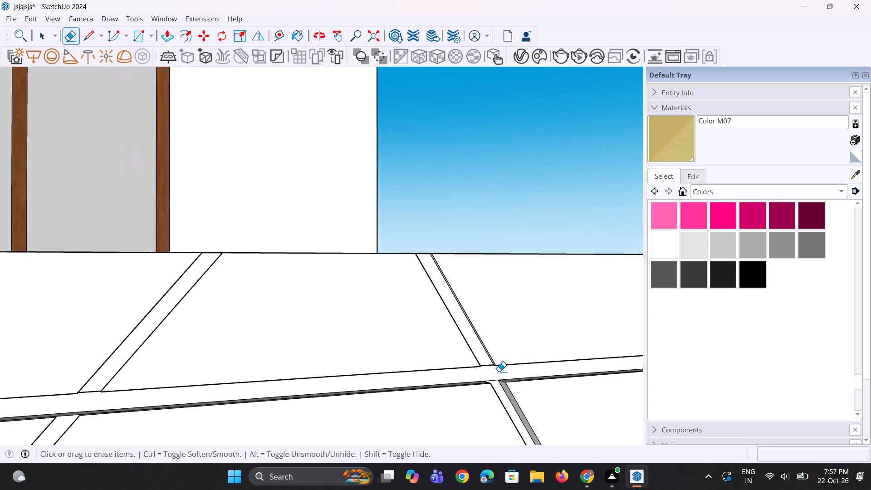
Erase the leftover line along the band groove's ledge, on the far-end side of the same slanted strip crossing.
scroll(499, 372, down, 6)
scroll(519, 382, up, 1)
middle_drag(520, 383, 525, 439)
scroll(520, 358, up, 9)
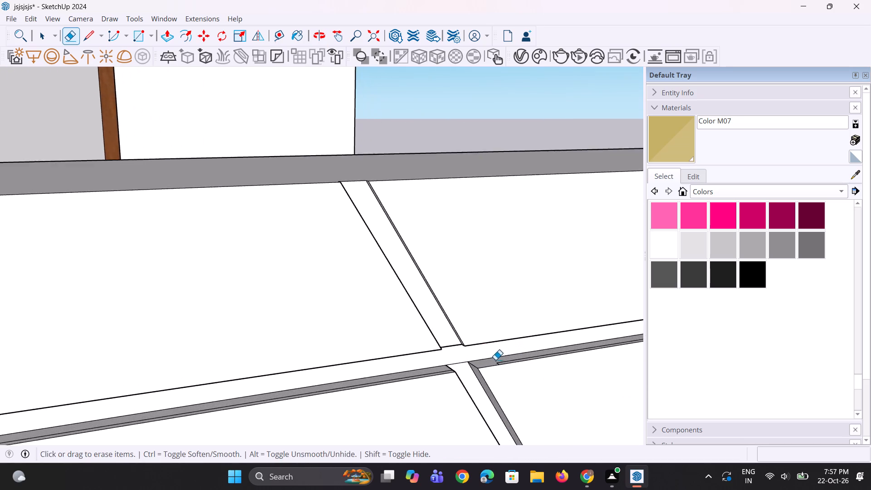
scroll(495, 360, up, 2)
click(503, 363)
click(499, 366)
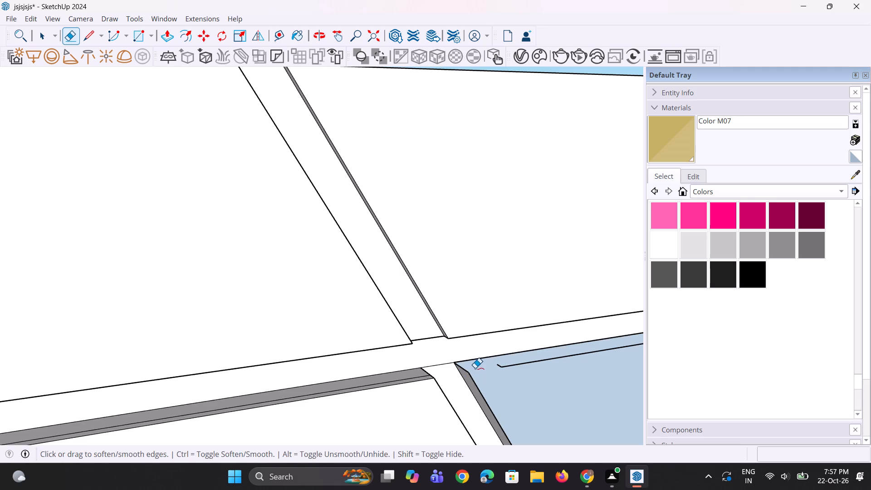
key(ctrl+z)
scroll(500, 363, up, 6)
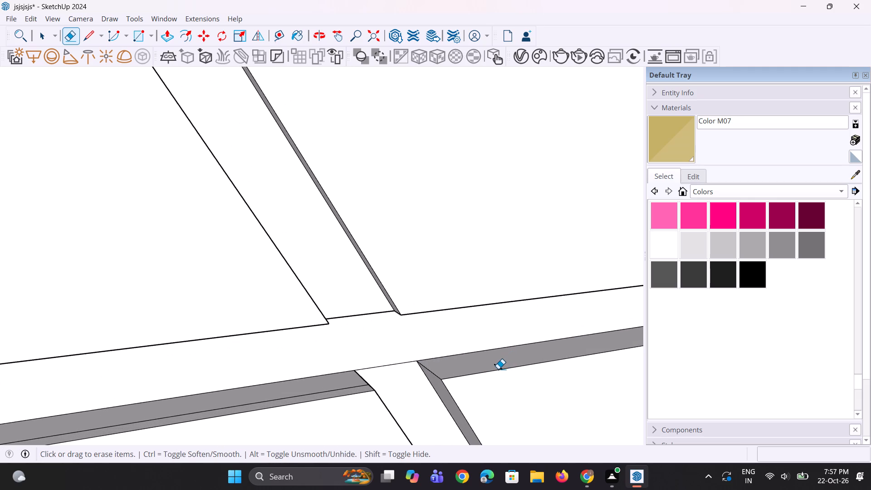
click(499, 367)
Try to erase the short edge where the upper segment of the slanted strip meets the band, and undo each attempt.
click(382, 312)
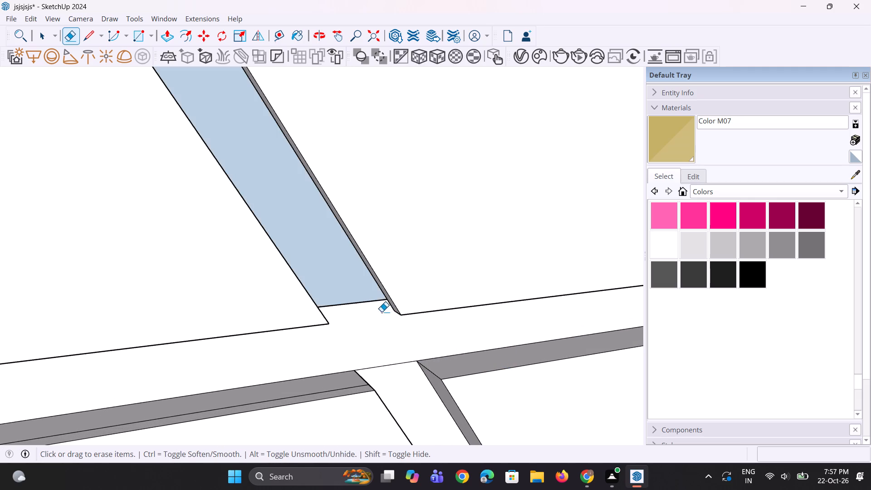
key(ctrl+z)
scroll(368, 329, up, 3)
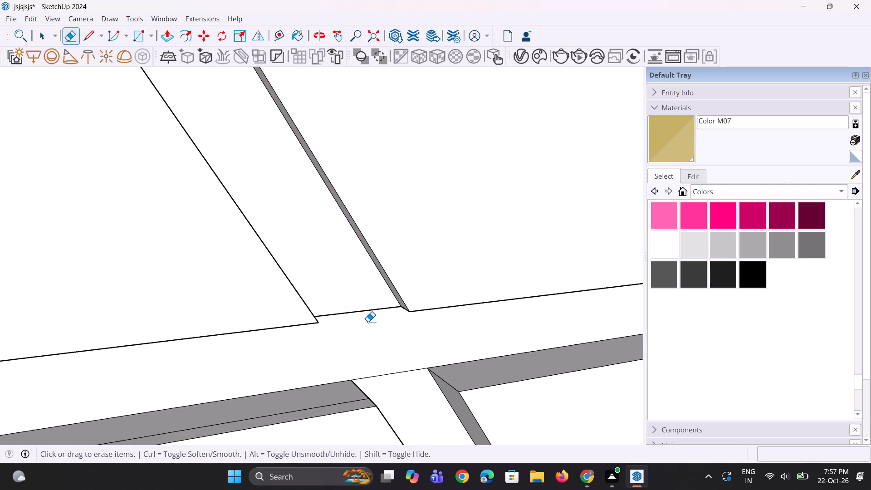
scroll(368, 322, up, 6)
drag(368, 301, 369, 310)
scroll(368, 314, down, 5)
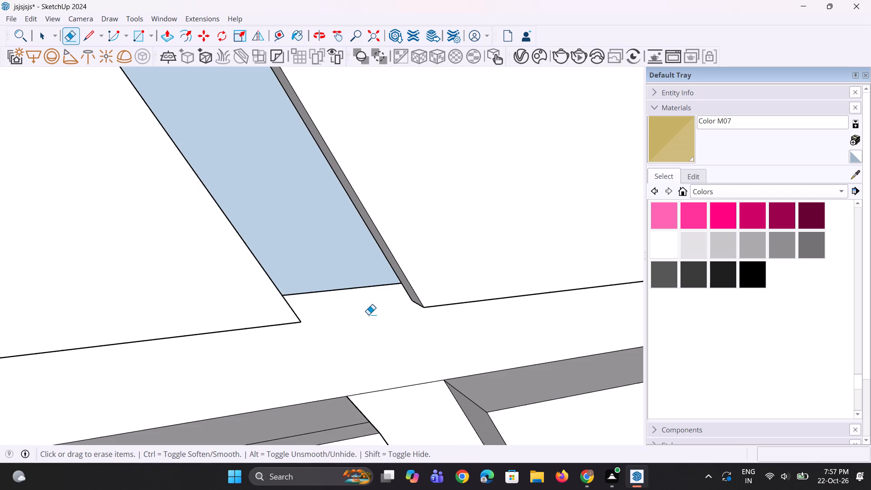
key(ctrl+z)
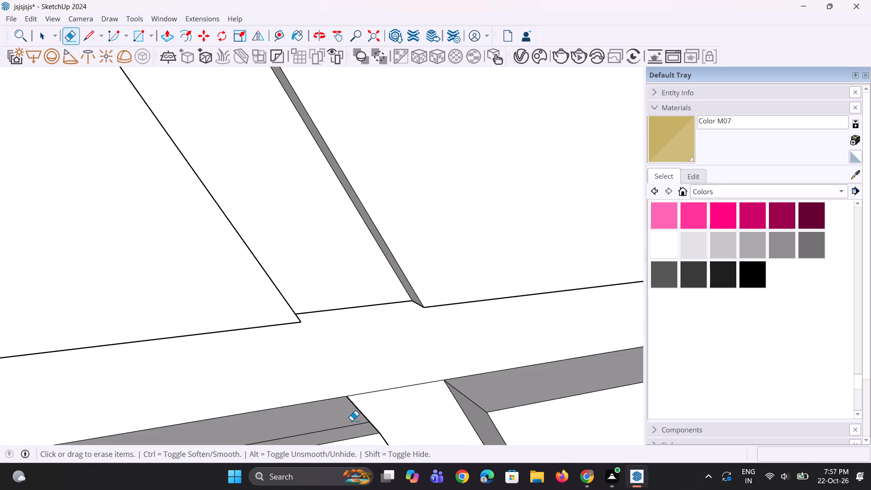
Erase the remaining ledge line on the crossing's other side and the edge across the top of the lower strip segment.
click(353, 424)
click(375, 392)
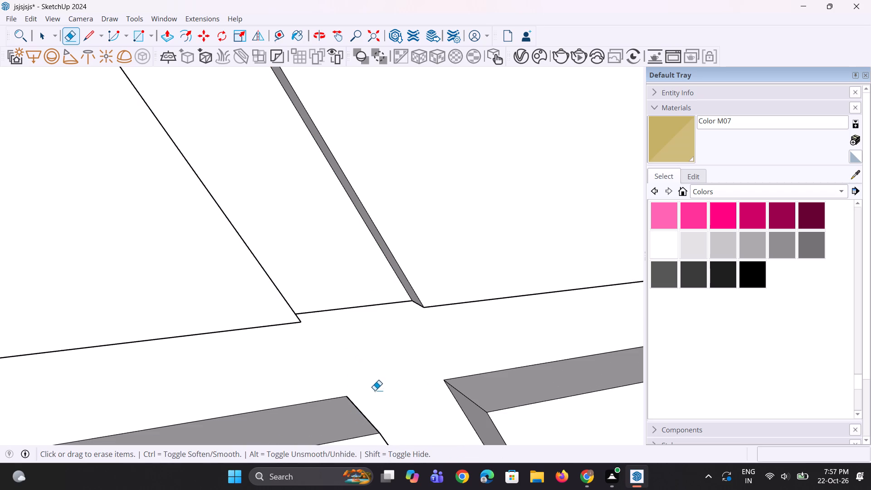
Clear the leftover edges and stepped side faces where the next, steeper strip towards the wall's far end crosses the band, joining the grooves.
scroll(369, 354, down, 20)
scroll(369, 354, down, 3)
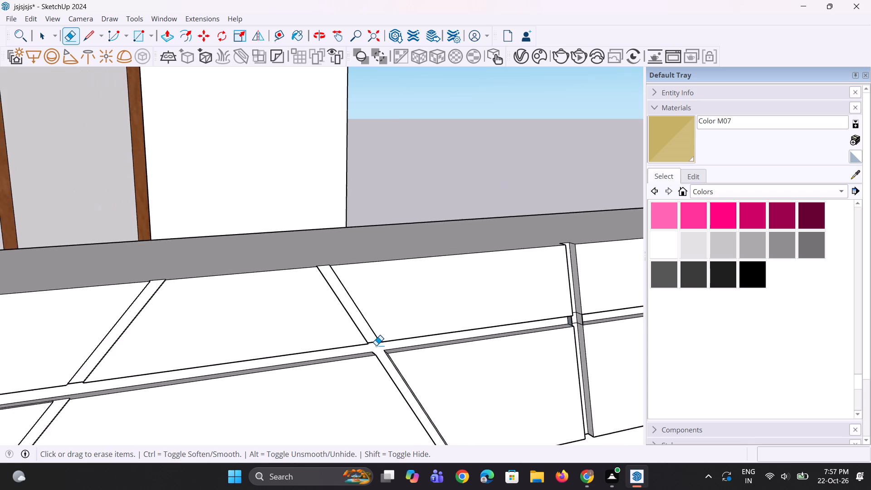
scroll(376, 345, down, 10)
scroll(482, 351, up, 17)
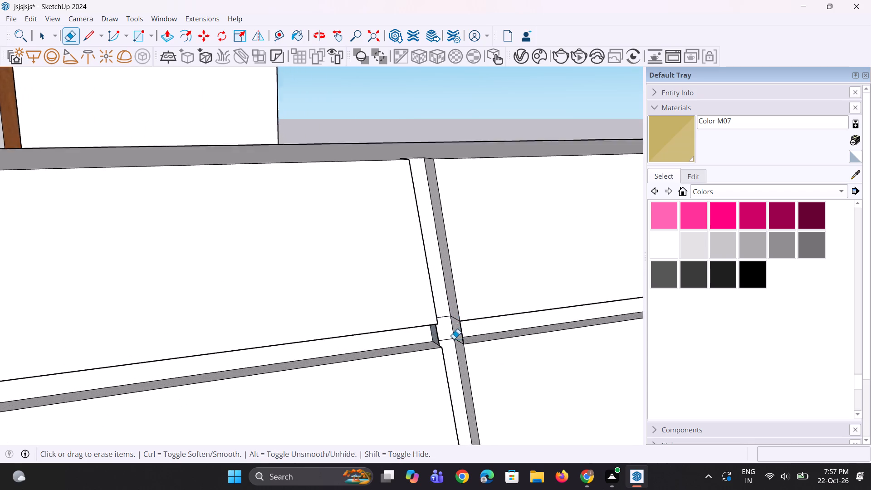
scroll(454, 339, up, 10)
drag(421, 263, 426, 292)
drag(427, 328, 427, 333)
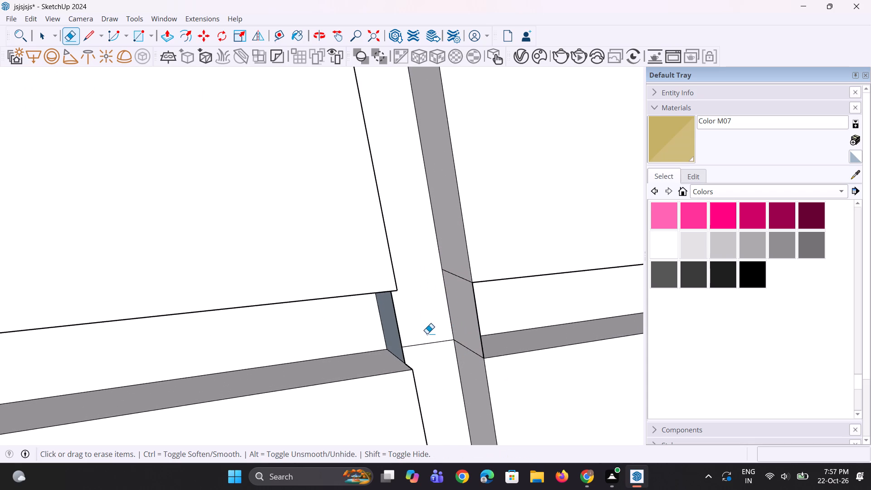
drag(427, 333, 431, 358)
middle_drag(450, 354, 293, 343)
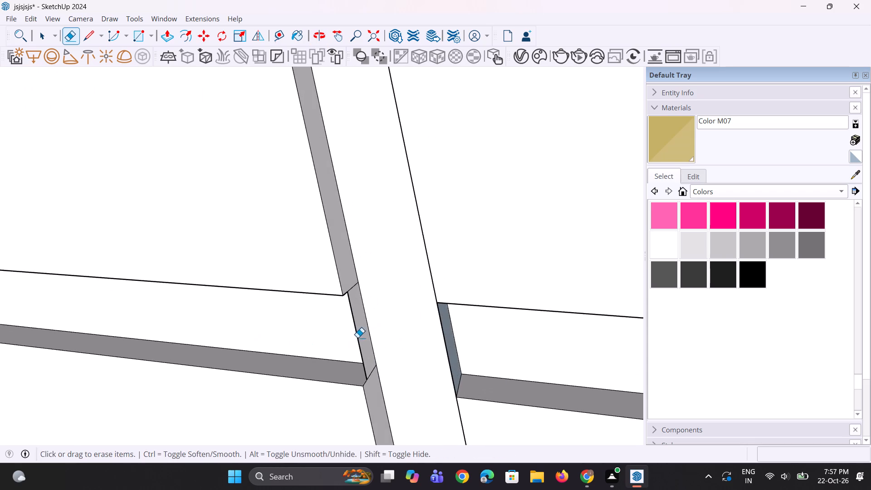
click(360, 336)
click(357, 338)
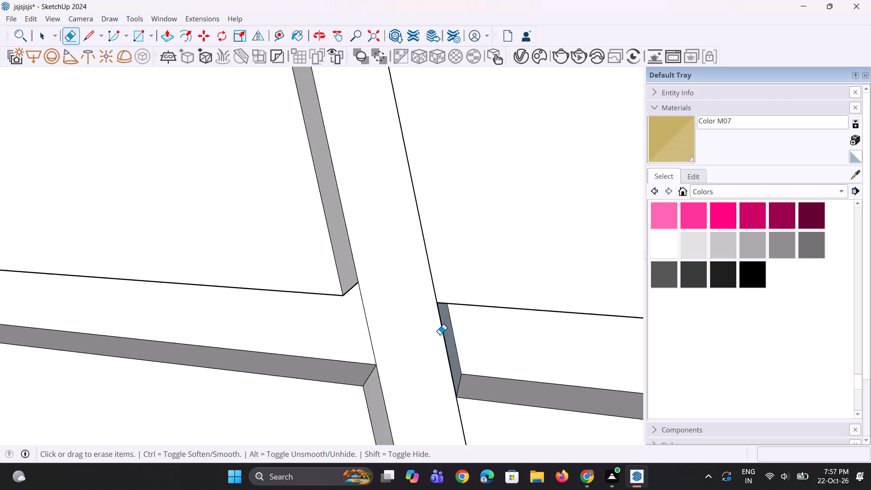
click(444, 336)
drag(459, 346, 420, 346)
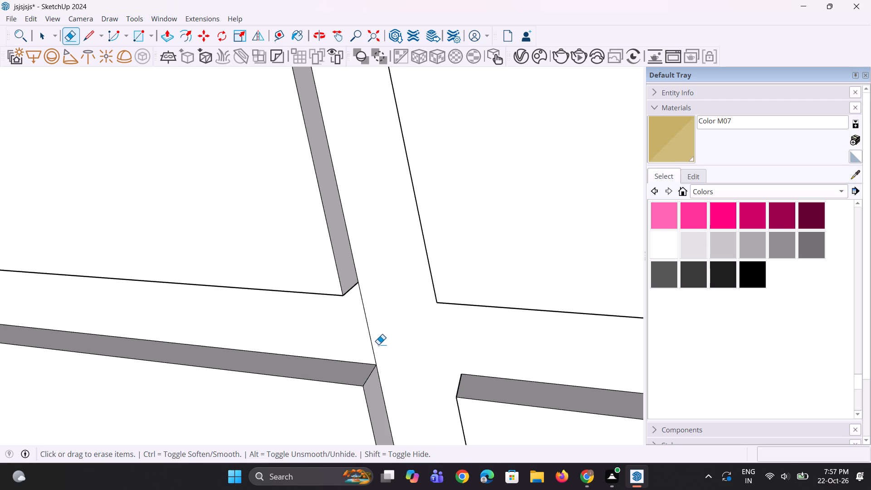
drag(377, 344, 367, 345)
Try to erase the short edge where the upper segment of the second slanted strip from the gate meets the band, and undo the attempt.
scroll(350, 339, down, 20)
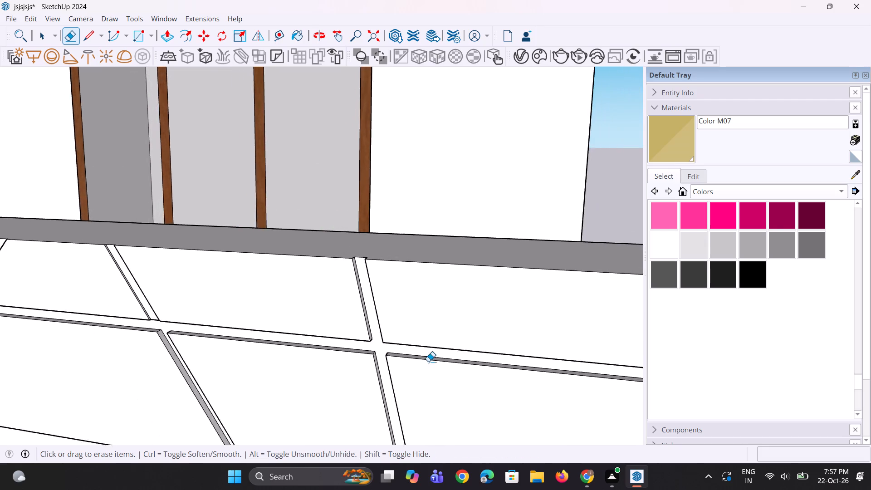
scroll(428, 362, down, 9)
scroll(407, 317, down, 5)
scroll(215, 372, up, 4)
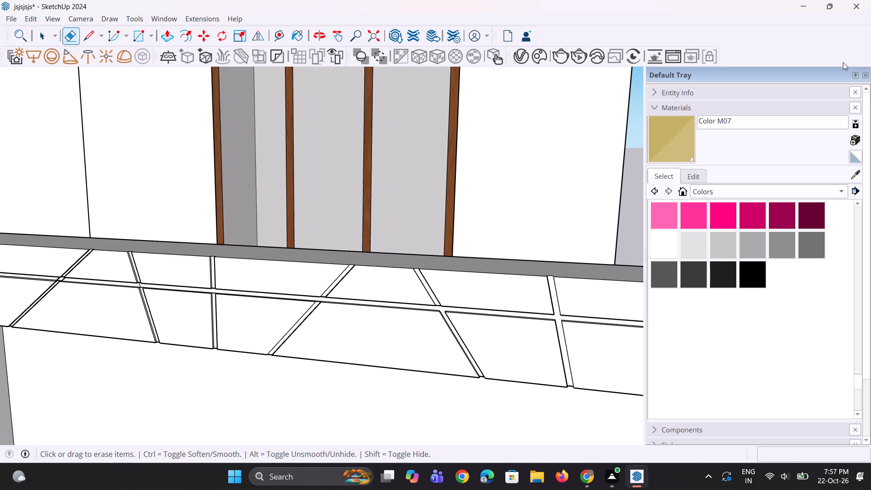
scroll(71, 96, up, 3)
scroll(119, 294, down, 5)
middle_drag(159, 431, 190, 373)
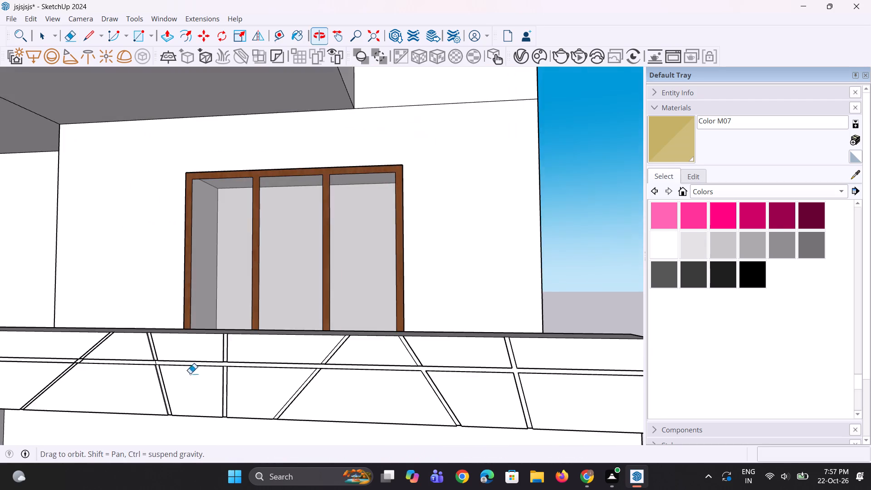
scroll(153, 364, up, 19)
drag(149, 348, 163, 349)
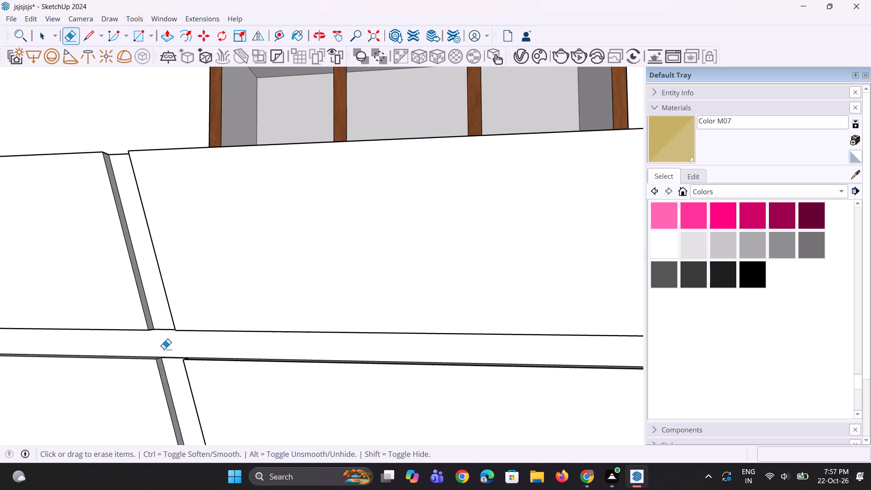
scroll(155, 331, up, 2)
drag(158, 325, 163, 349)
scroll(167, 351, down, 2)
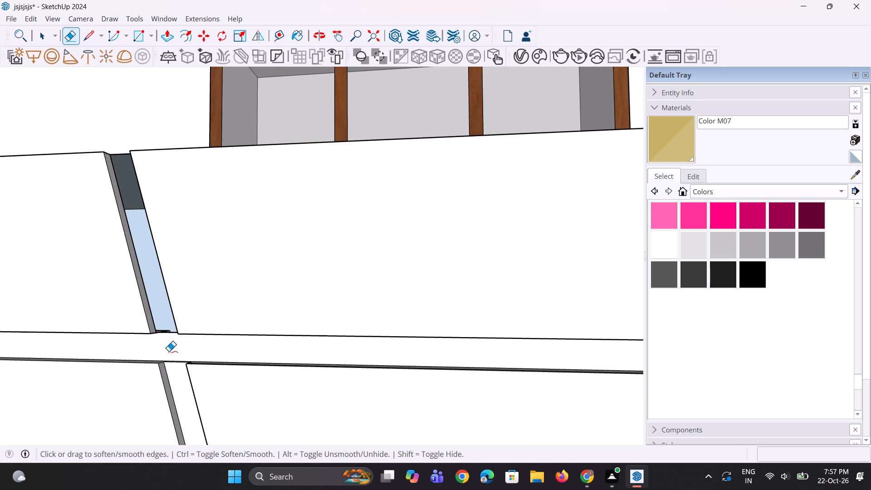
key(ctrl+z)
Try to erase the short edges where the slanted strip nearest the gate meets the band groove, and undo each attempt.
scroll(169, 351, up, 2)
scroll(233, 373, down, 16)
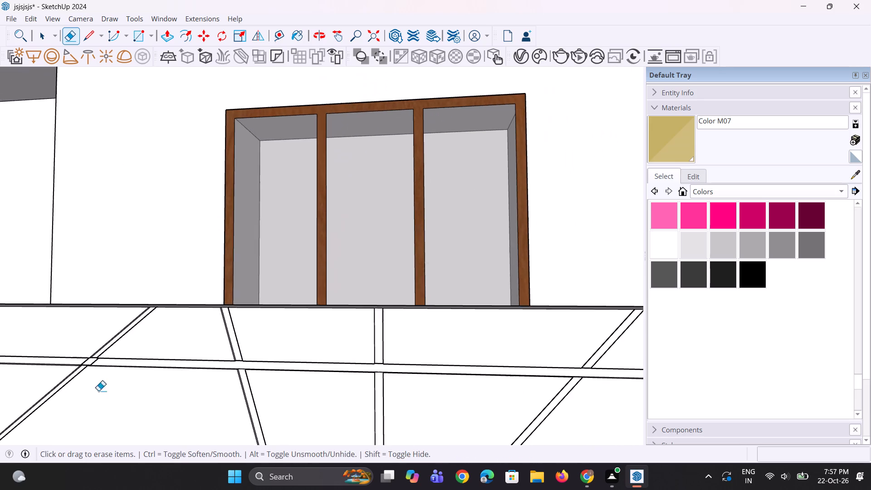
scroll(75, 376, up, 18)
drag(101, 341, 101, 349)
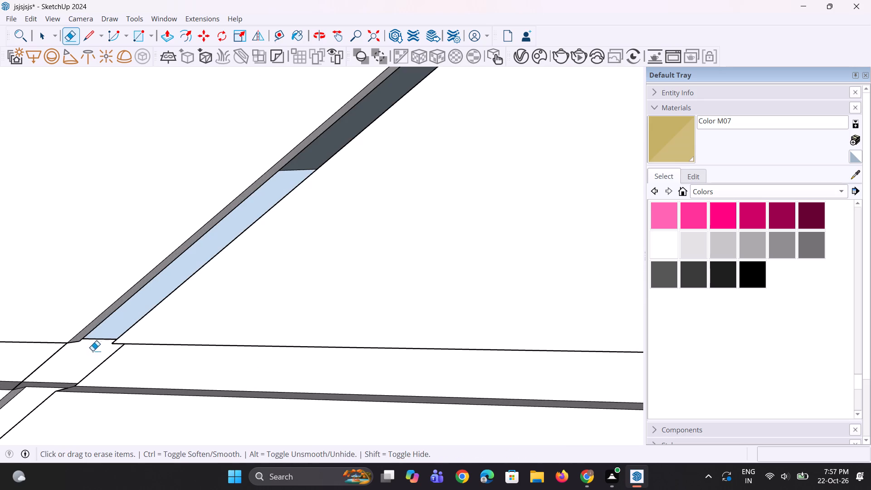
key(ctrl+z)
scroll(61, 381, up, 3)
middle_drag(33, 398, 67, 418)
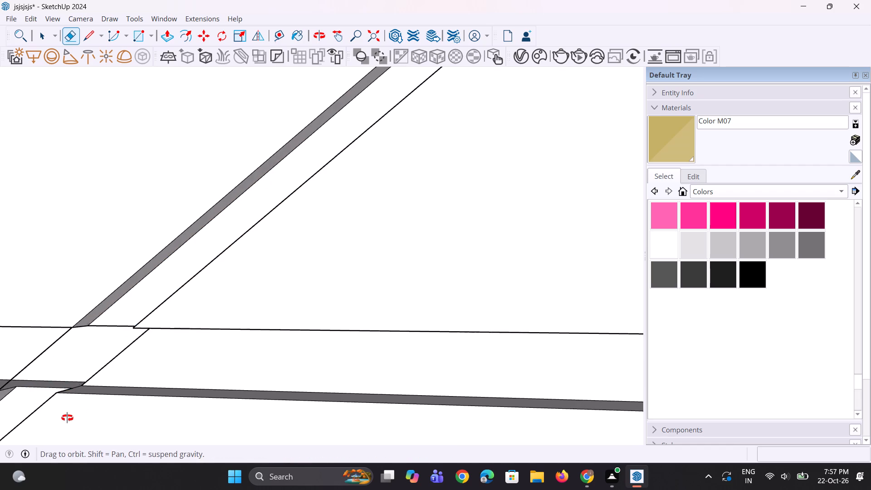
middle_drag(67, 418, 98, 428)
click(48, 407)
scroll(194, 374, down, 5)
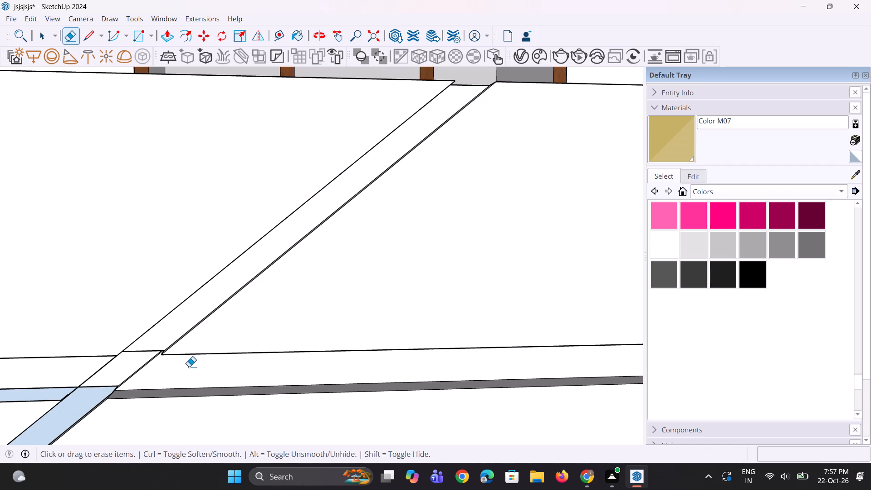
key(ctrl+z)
Erase the leftover line running across the band groove at the crossing with the slanted strip nearest the gate.
scroll(108, 372, up, 7)
middle_drag(51, 427, 254, 383)
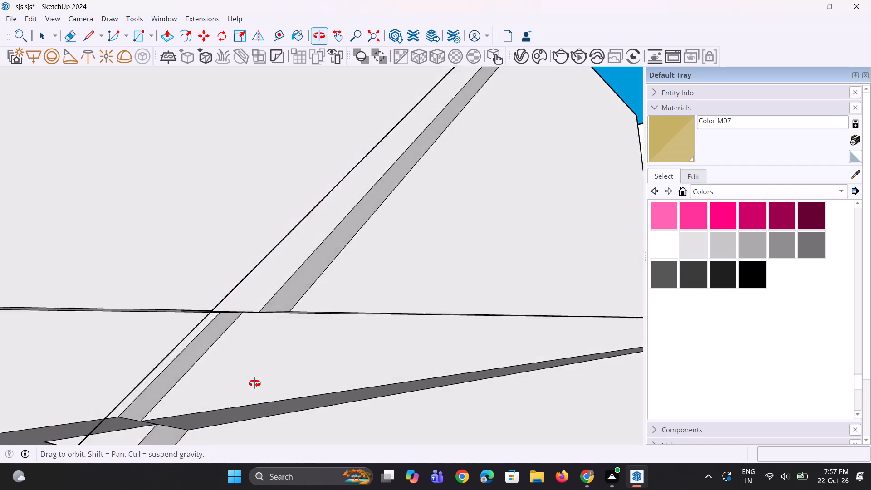
middle_drag(254, 383, 268, 382)
scroll(268, 382, up, 1)
scroll(268, 382, down, 11)
middle_drag(224, 415, 145, 439)
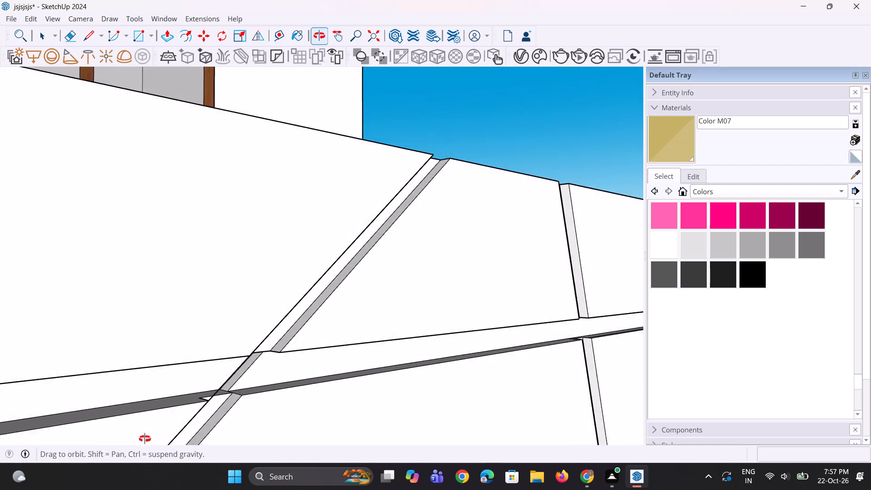
middle_drag(145, 439, 99, 407)
scroll(108, 402, up, 1)
click(228, 375)
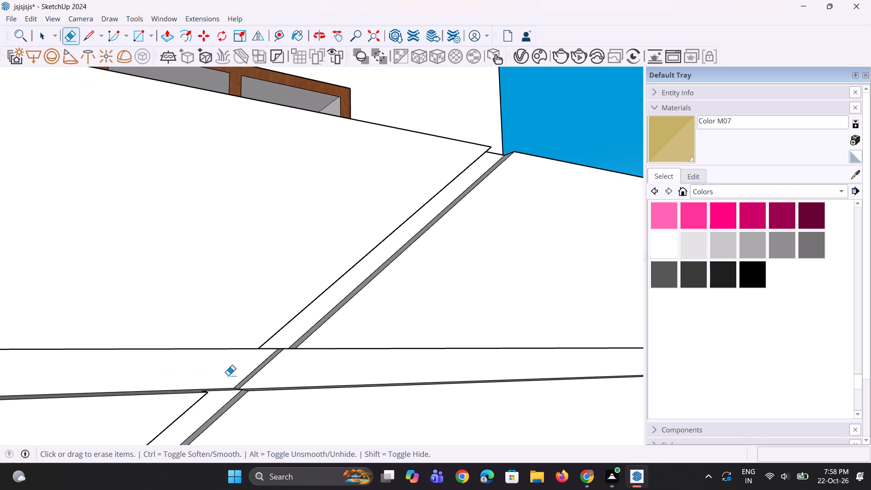
scroll(275, 352, up, 2)
scroll(200, 391, down, 5)
middle_drag(190, 416, 168, 471)
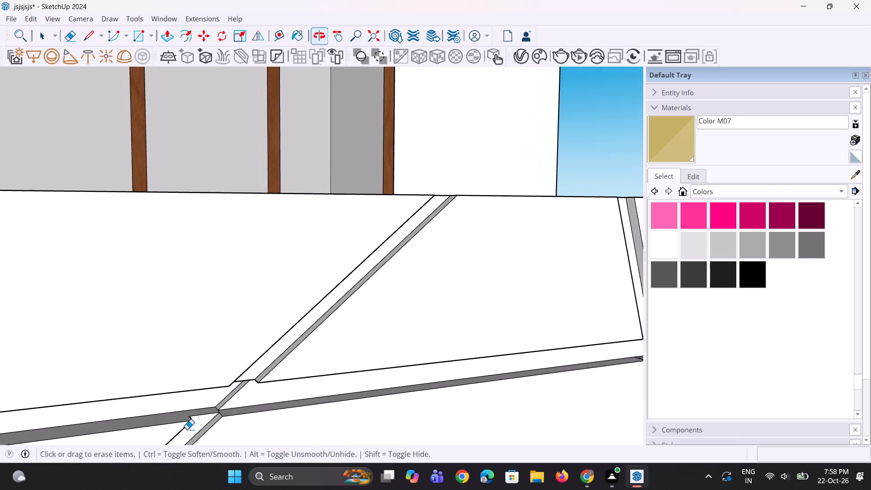
Examine the grooved boundary wall, the whole front elevation and the first-floor balcony with its slender columns.
scroll(199, 407, up, 1)
scroll(201, 406, down, 20)
scroll(201, 406, down, 3)
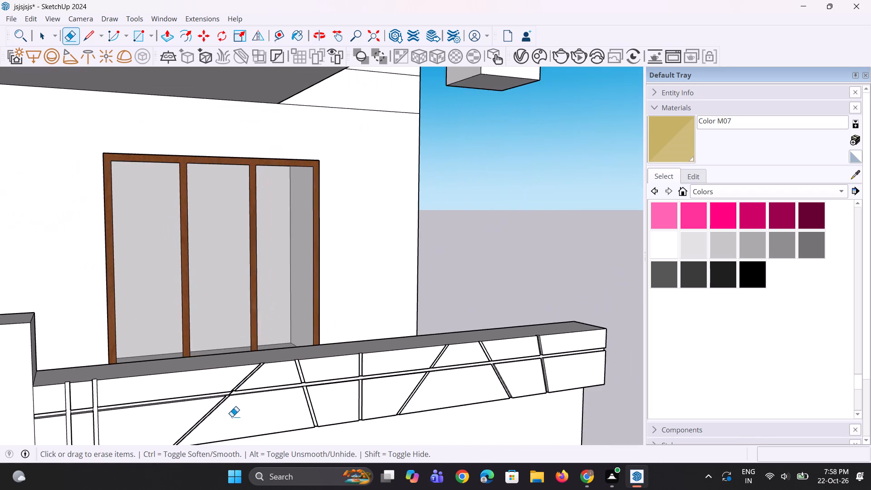
middle_drag(225, 422, 102, 489)
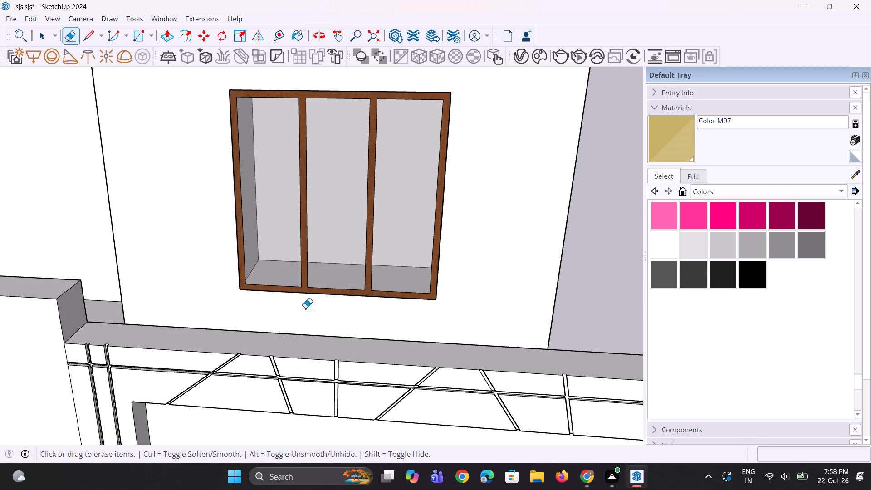
key(space)
key(space)
scroll(239, 309, down, 5)
middle_drag(257, 350, 296, 271)
scroll(575, 382, up, 3)
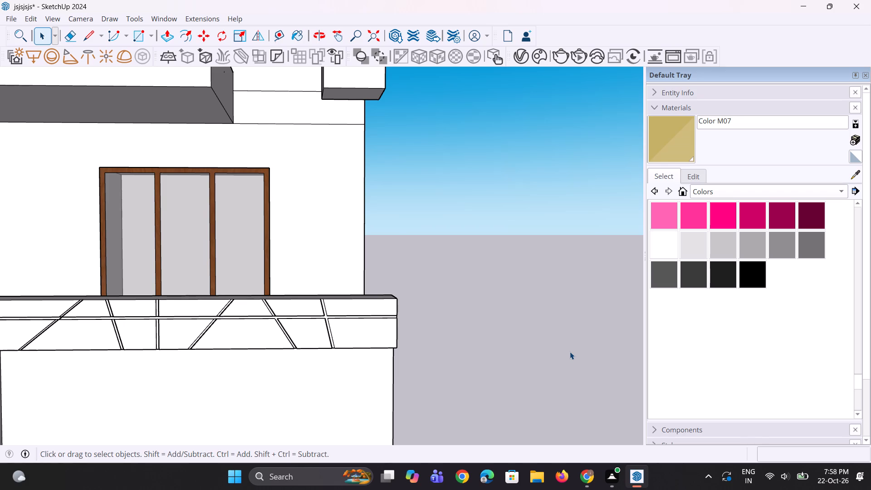
scroll(537, 221, down, 8)
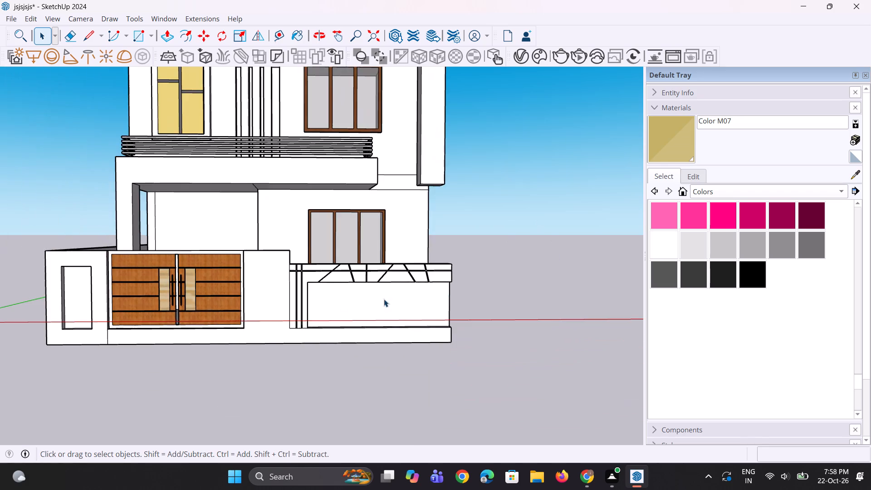
middle_drag(346, 300, 389, 320)
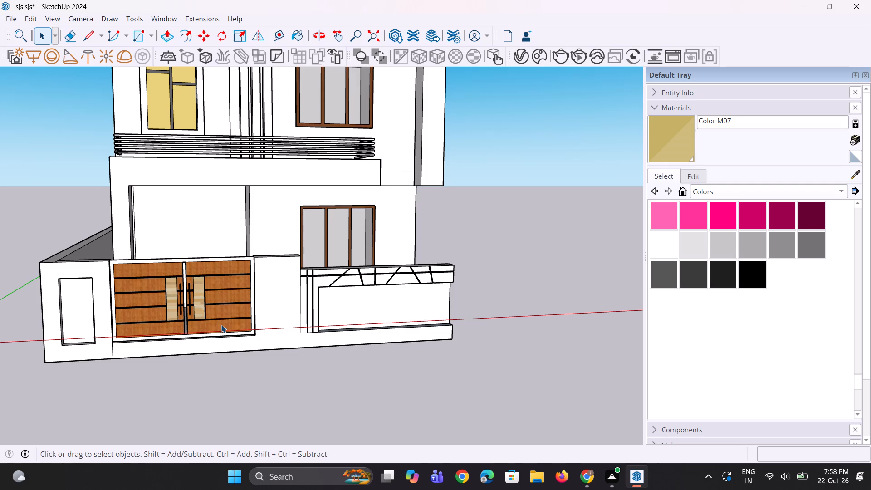
scroll(228, 333, down, 1)
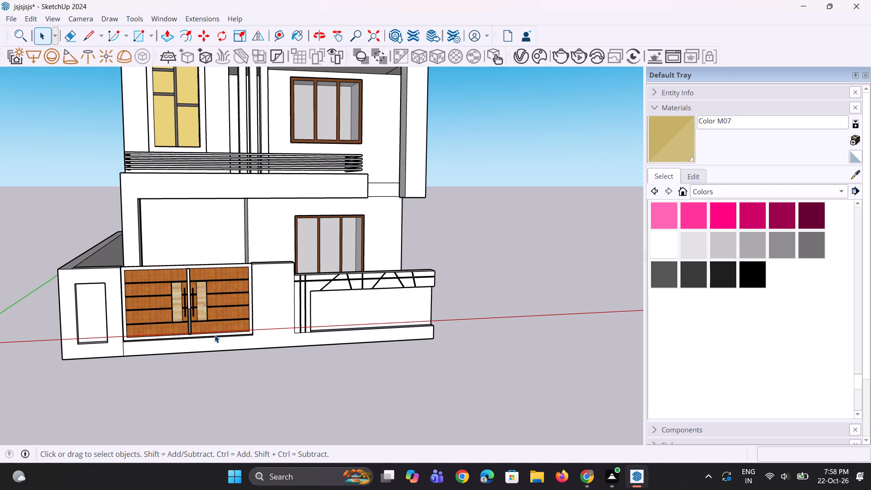
scroll(229, 345, down, 3)
middle_drag(260, 309, 142, 378)
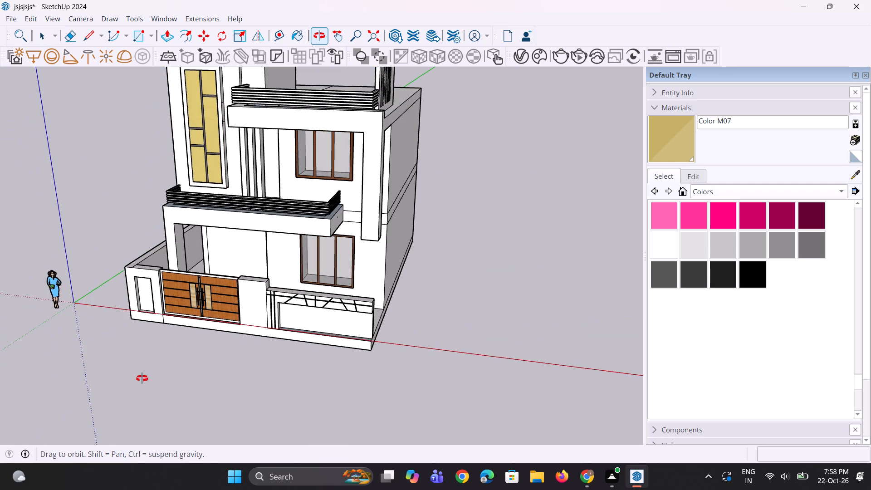
middle_drag(142, 378, 151, 373)
scroll(215, 147, up, 12)
middle_drag(314, 247, 211, 214)
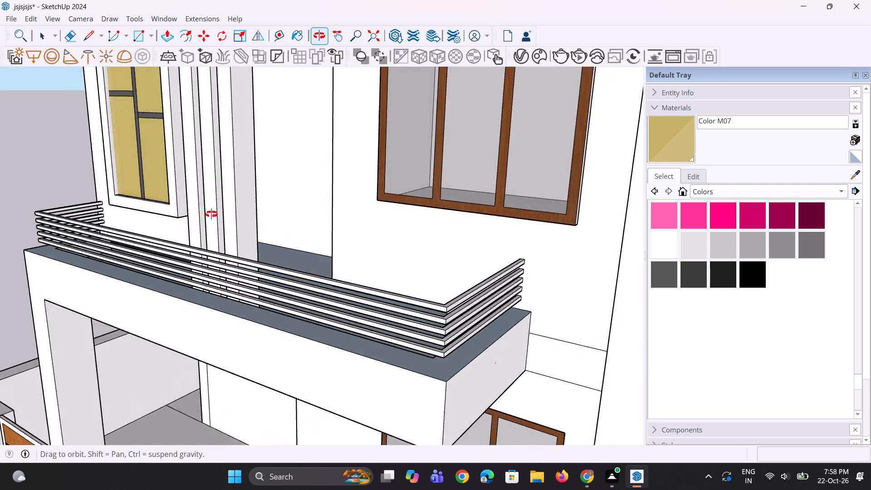
middle_drag(211, 214, 255, 273)
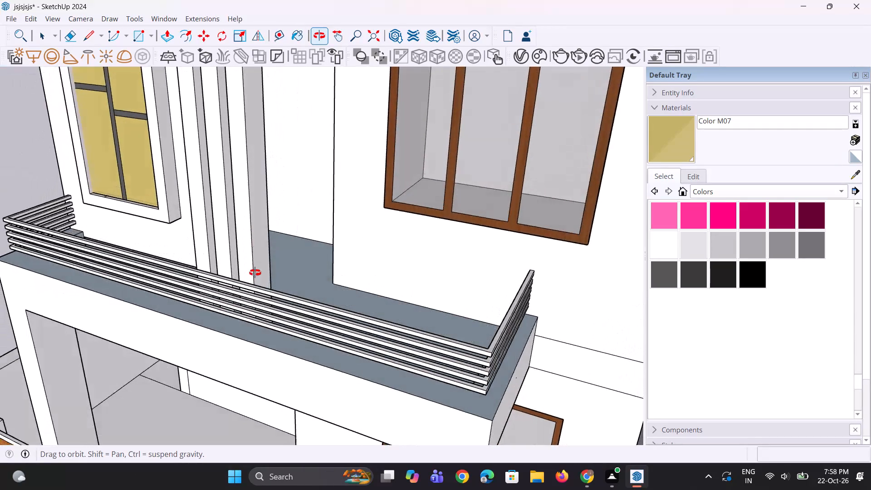
middle_drag(255, 273, 251, 274)
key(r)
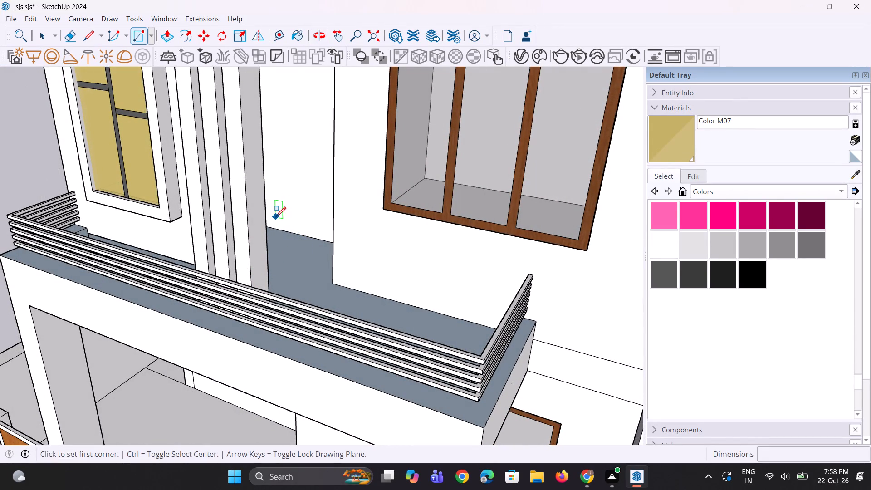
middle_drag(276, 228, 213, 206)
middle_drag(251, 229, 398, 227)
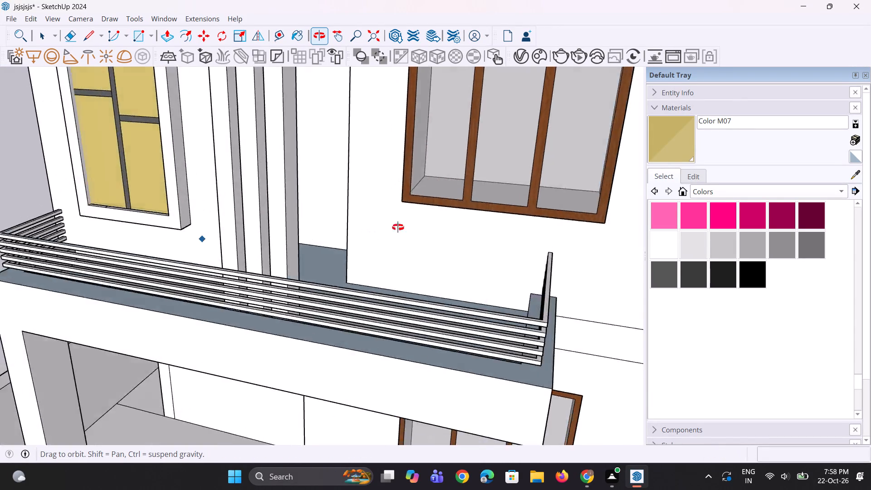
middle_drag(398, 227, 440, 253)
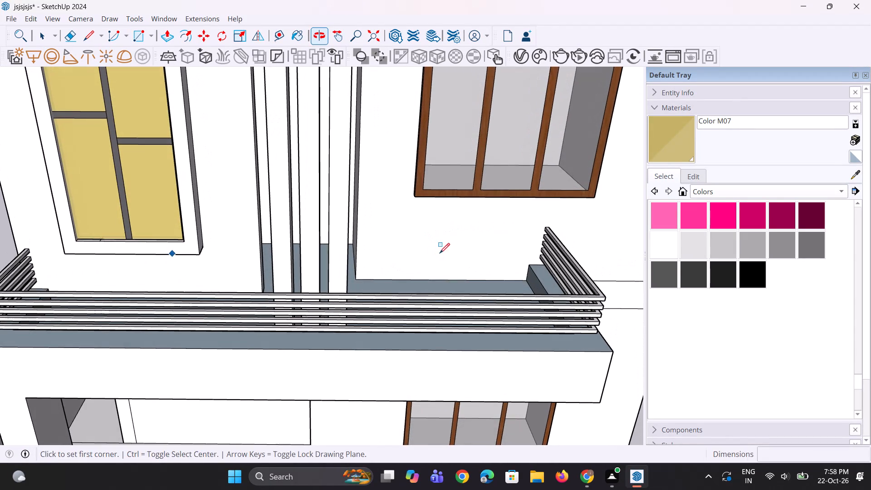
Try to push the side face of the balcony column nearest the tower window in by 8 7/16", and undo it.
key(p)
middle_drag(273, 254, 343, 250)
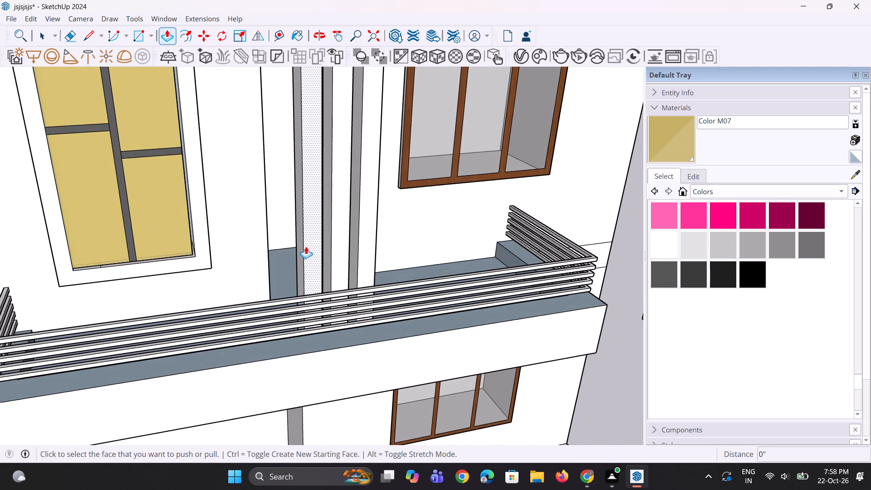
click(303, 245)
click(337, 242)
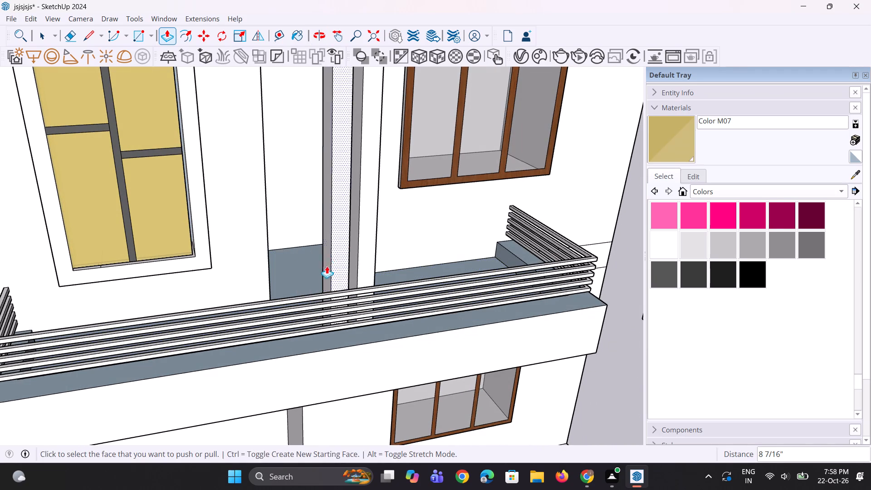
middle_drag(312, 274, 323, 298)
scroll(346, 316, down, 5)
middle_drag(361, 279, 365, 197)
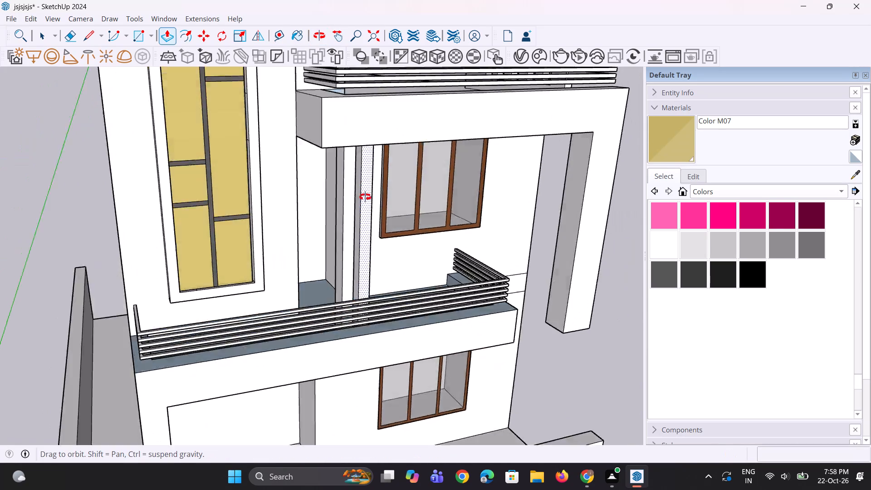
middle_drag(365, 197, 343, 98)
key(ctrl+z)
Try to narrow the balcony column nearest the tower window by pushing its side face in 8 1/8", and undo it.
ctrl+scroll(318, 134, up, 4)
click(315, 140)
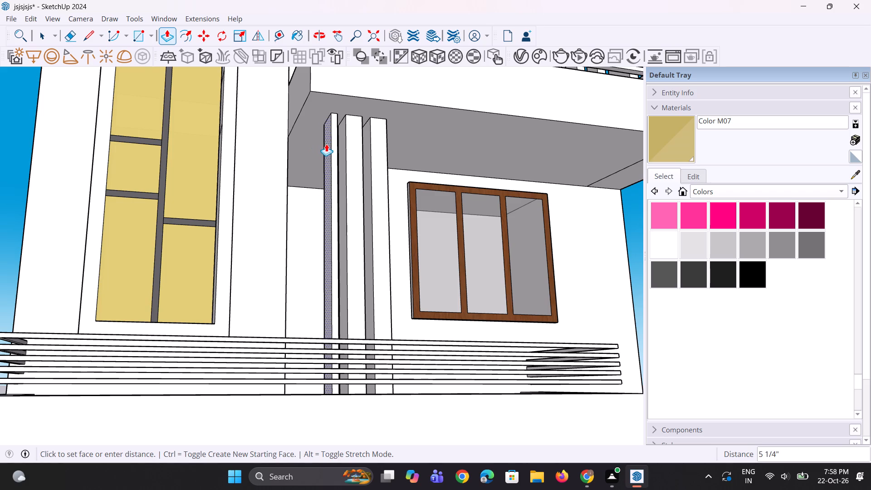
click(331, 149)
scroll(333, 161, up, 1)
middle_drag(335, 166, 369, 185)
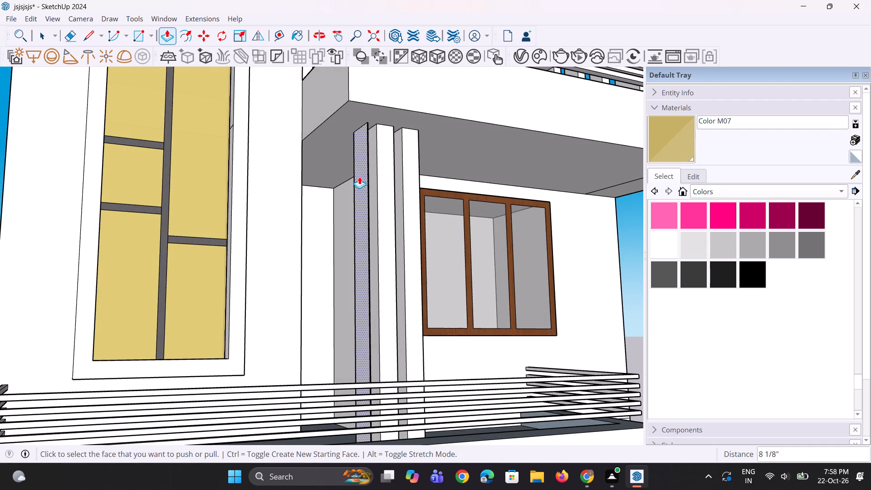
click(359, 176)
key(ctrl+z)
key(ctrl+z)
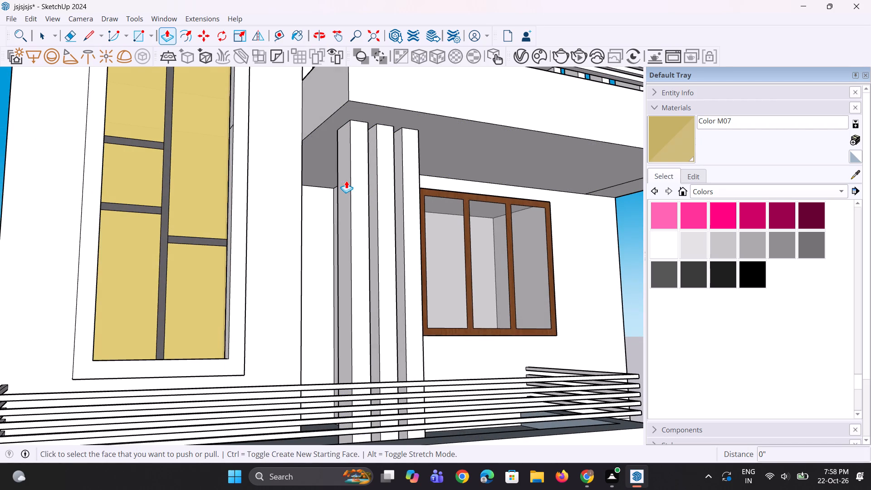
Push the window wall's side return face behind the balcony columns in by 1' 3 1/16" to widen the recess beside the tower.
middle_drag(354, 191, 329, 220)
scroll(334, 214, up, 3)
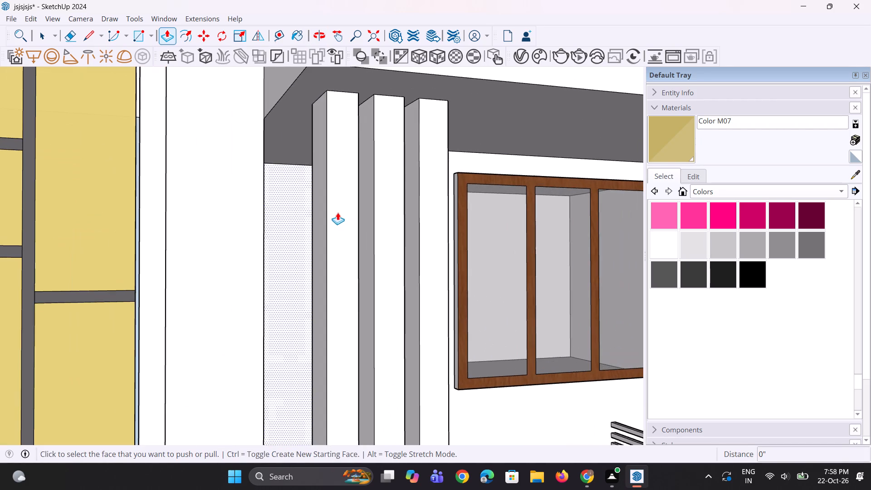
middle_drag(343, 221, 145, 229)
scroll(333, 245, down, 6)
middle_drag(336, 316, 335, 327)
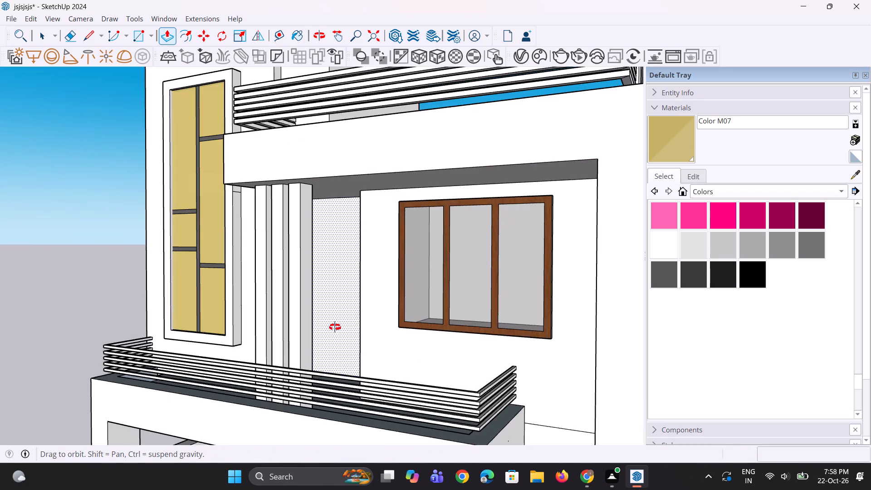
middle_drag(335, 327, 671, 296)
scroll(324, 312, up, 2)
click(318, 304)
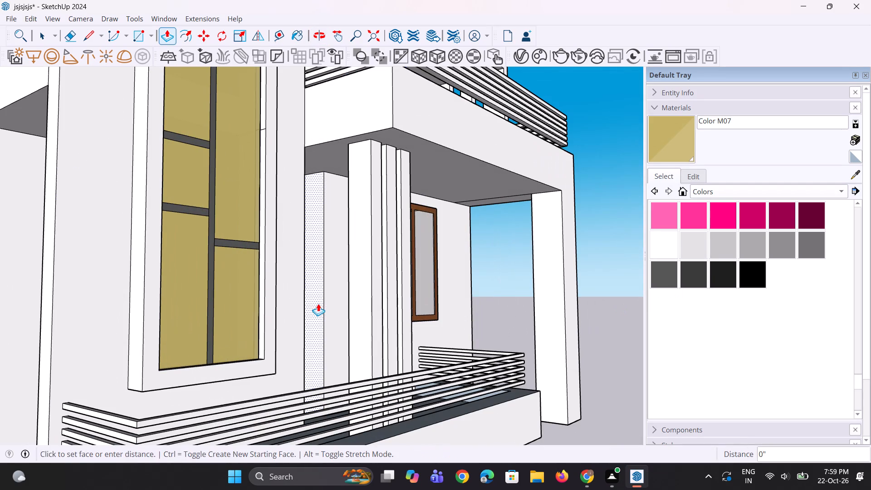
click(335, 292)
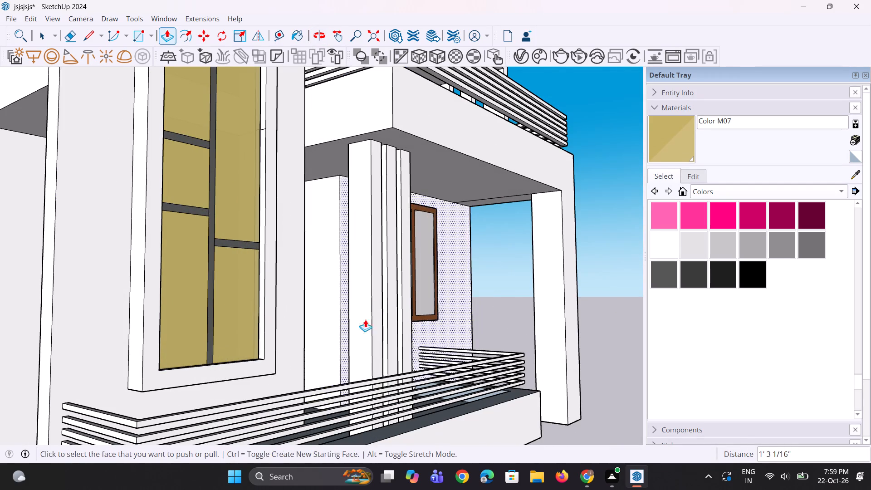
Push the window wall's side return face behind the balcony columns in by a further 7 7/8".
middle_drag(363, 321, 210, 347)
scroll(319, 335, up, 2)
click(299, 327)
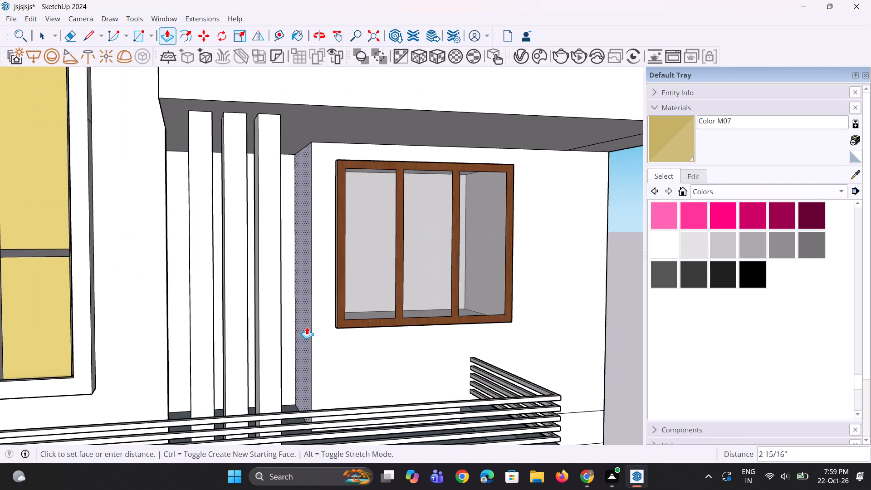
click(313, 327)
Draw an upright door rectangle of about 4' 2" by 8' 5" on the recess's back wall behind the balcony columns.
middle_drag(288, 343, 208, 396)
scroll(229, 389, up, 6)
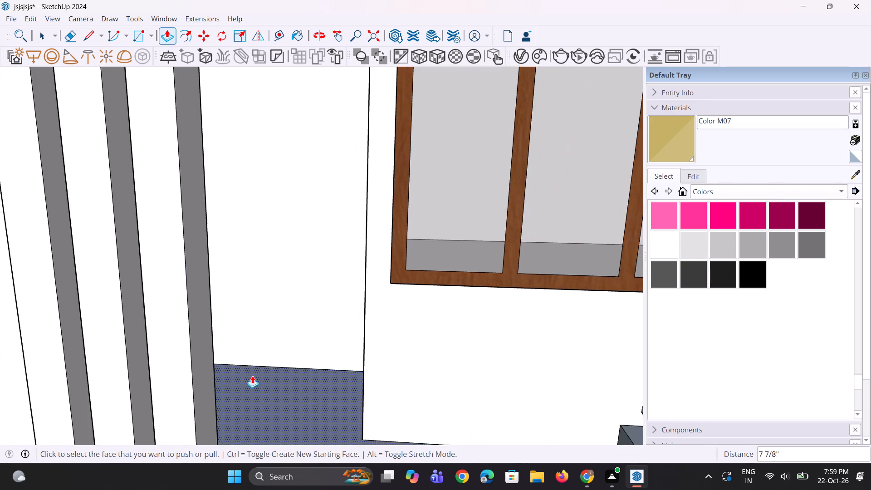
middle_drag(245, 367, 183, 356)
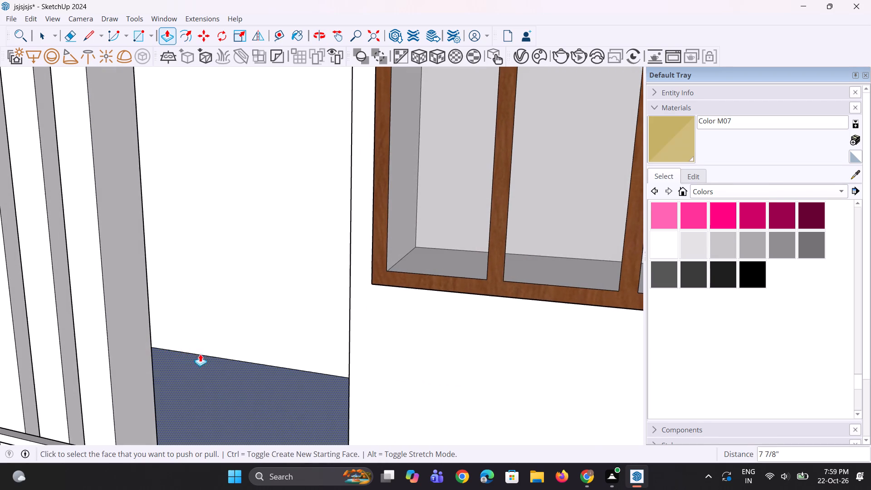
key(r)
middle_drag(198, 342, 225, 312)
middle_drag(220, 331, 161, 339)
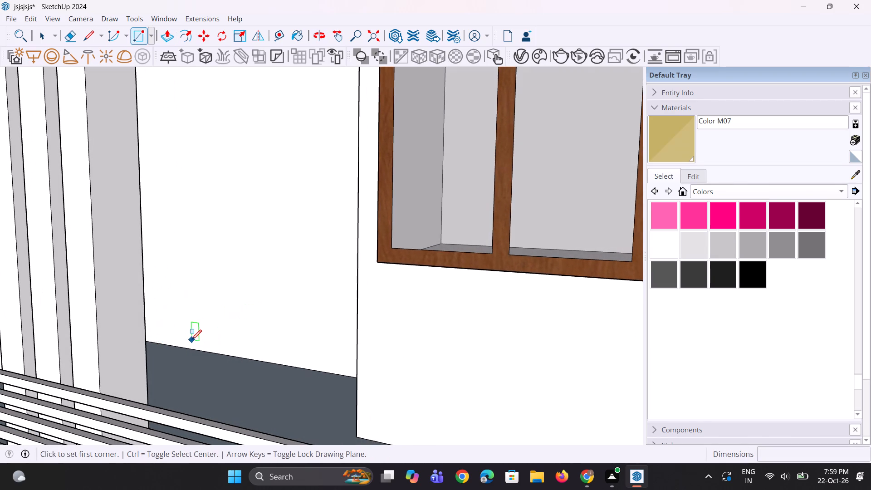
drag(181, 328, 184, 333)
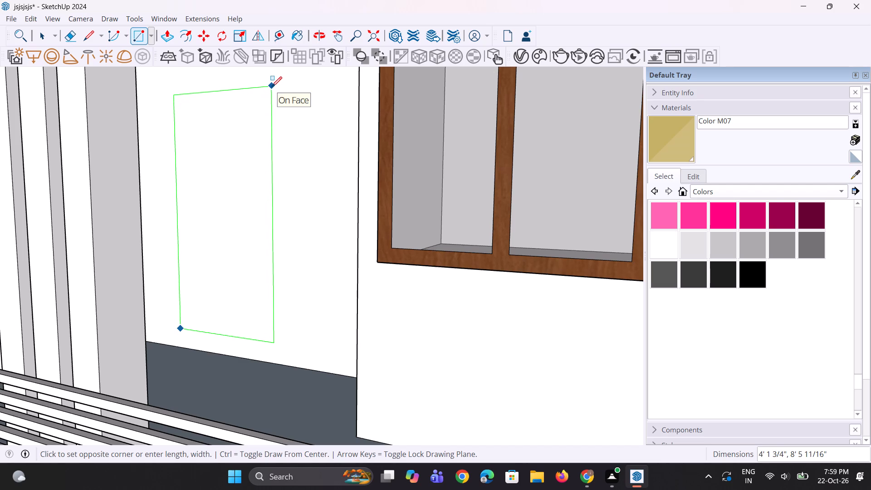
click(272, 89)
Copy the door rectangle along the red axis about 33' 6" into the open space beside the house.
middle_drag(263, 177, 366, 221)
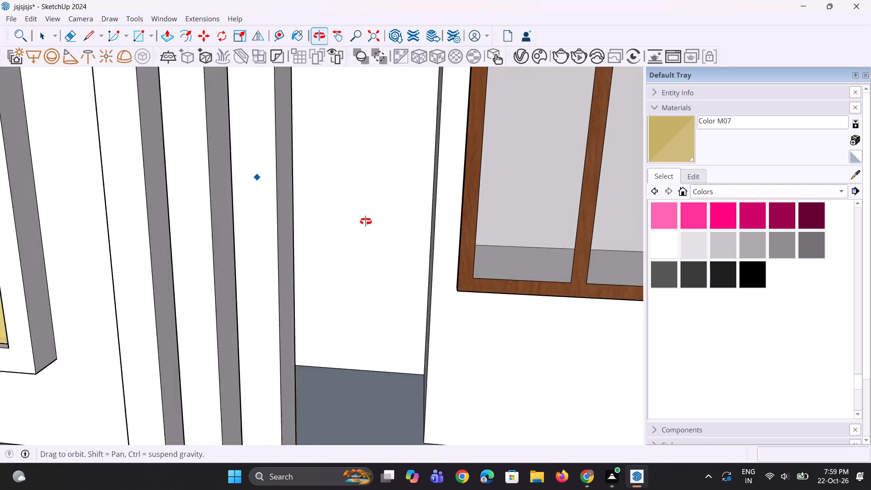
middle_drag(366, 221, 299, 236)
key(space)
click(257, 288)
key(m)
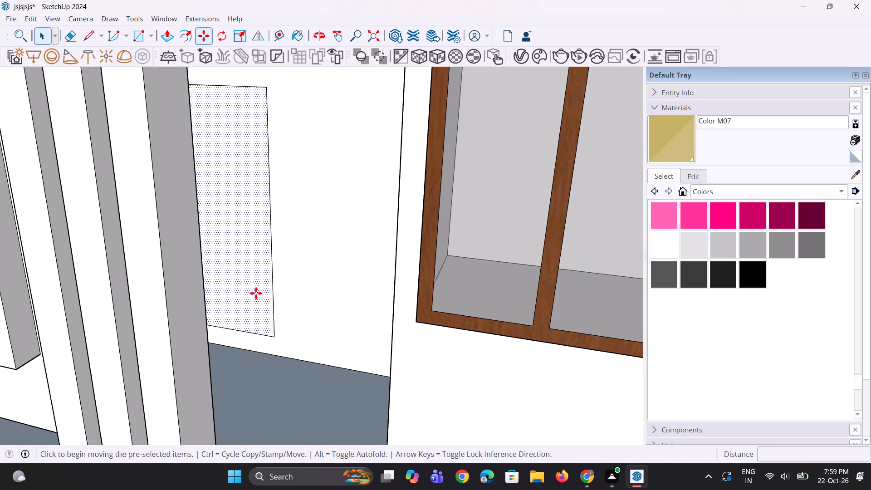
click(256, 294)
click(274, 295)
middle_drag(281, 318, 306, 311)
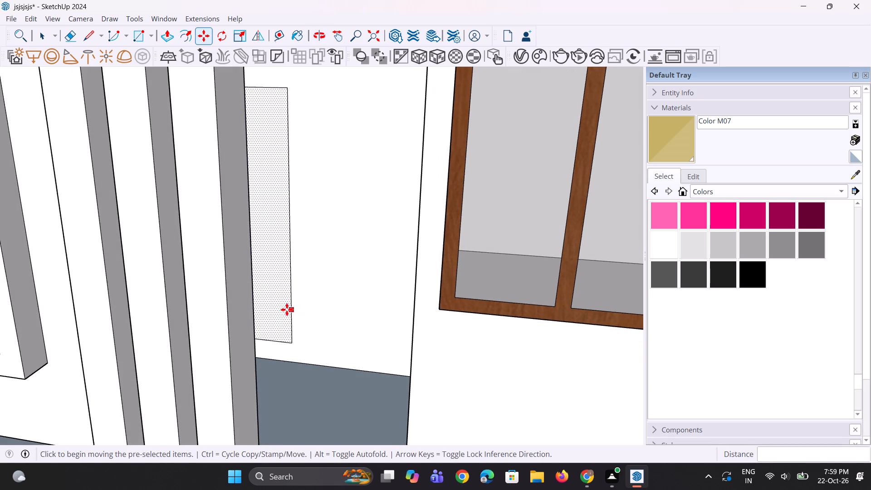
click(283, 308)
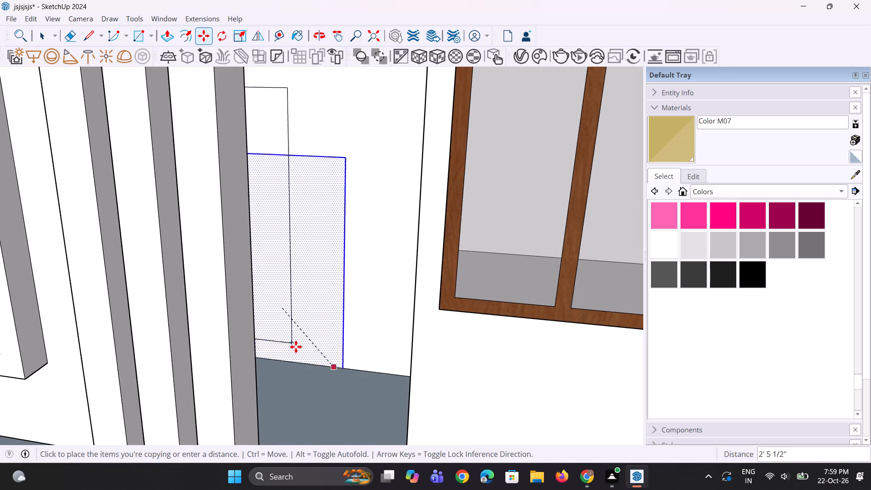
scroll(278, 343, down, 15)
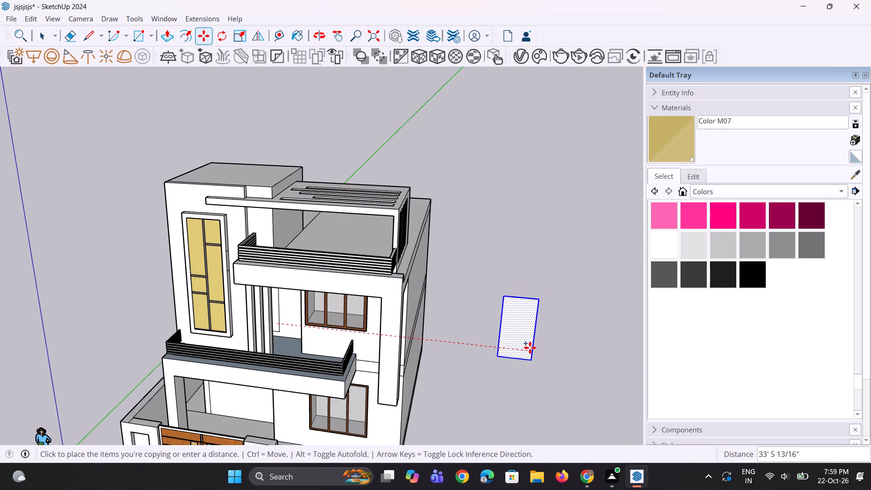
click(530, 348)
middle_drag(471, 370, 506, 346)
key(space)
key(space)
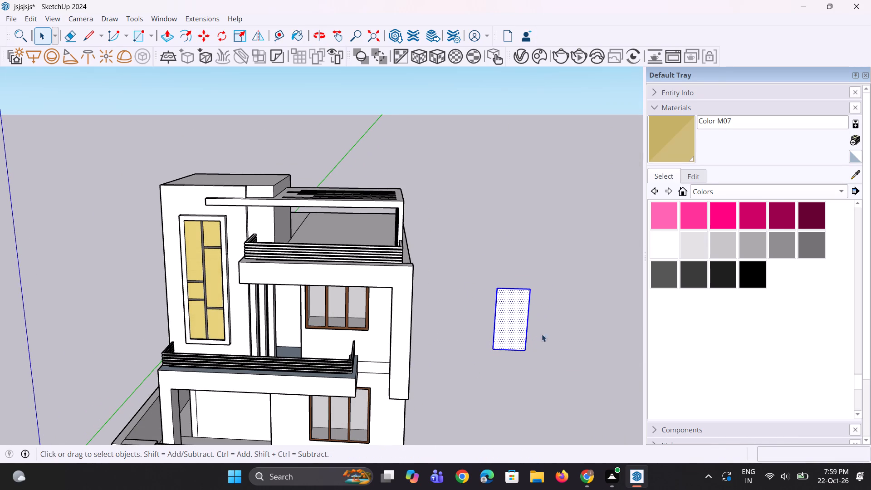
Extrude the copied door rectangle beside the house to a thickness of 3".
scroll(550, 328, up, 3)
key(p)
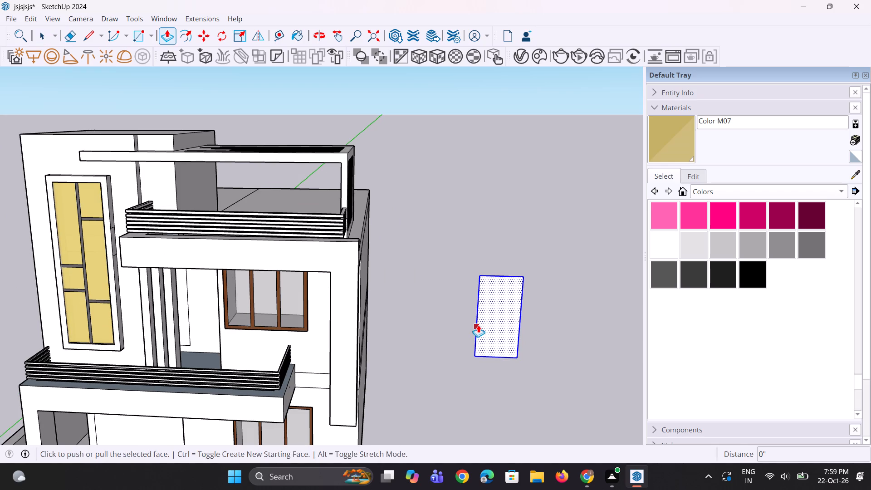
click(482, 324)
key(3)
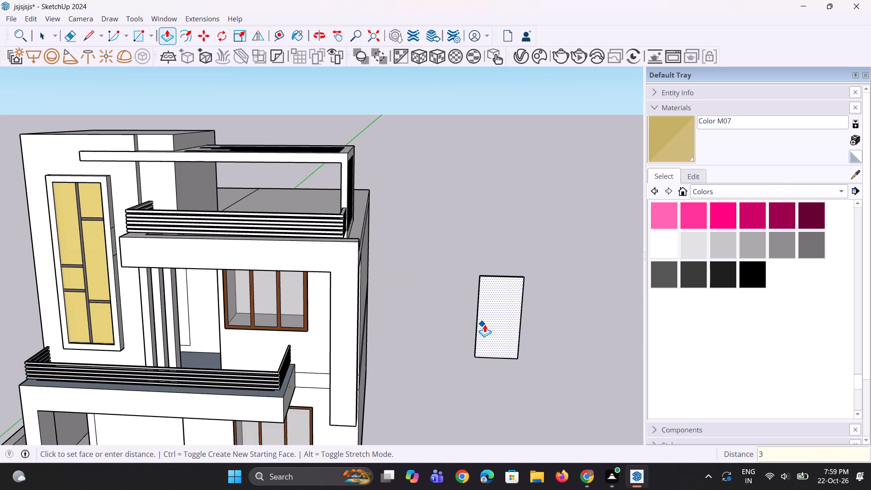
key(shift+quotedbl)
key(Return)
middle_drag(490, 332, 502, 332)
key(space)
key(space)
click(531, 330)
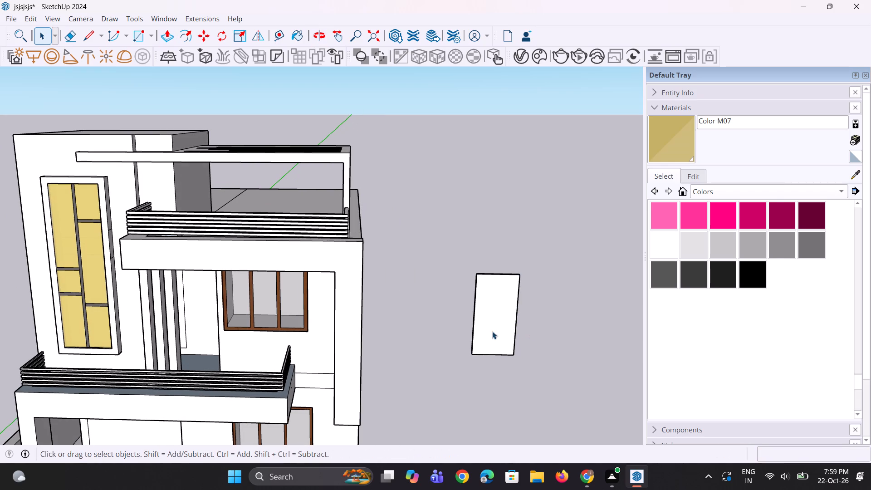
Offset the front face of the door slab inward by about 2 11/16" to outline its frame.
scroll(491, 331, up, 3)
click(483, 321)
scroll(475, 343, up, 5)
key(f)
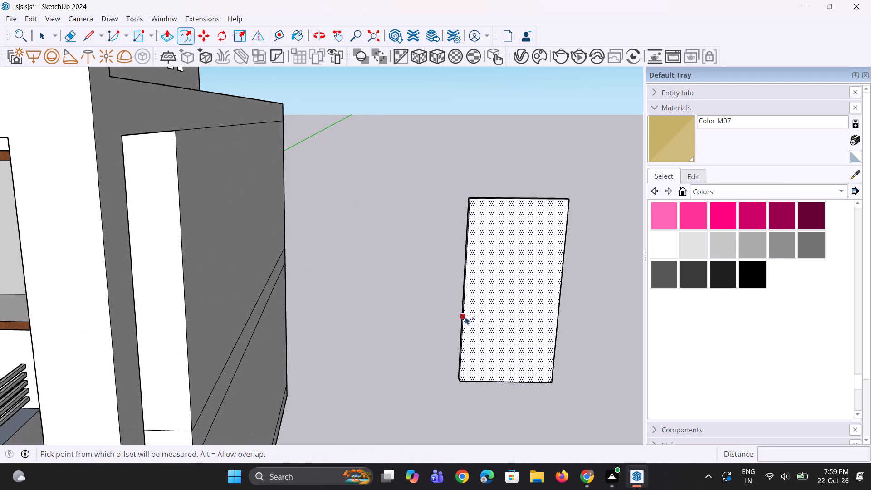
click(465, 317)
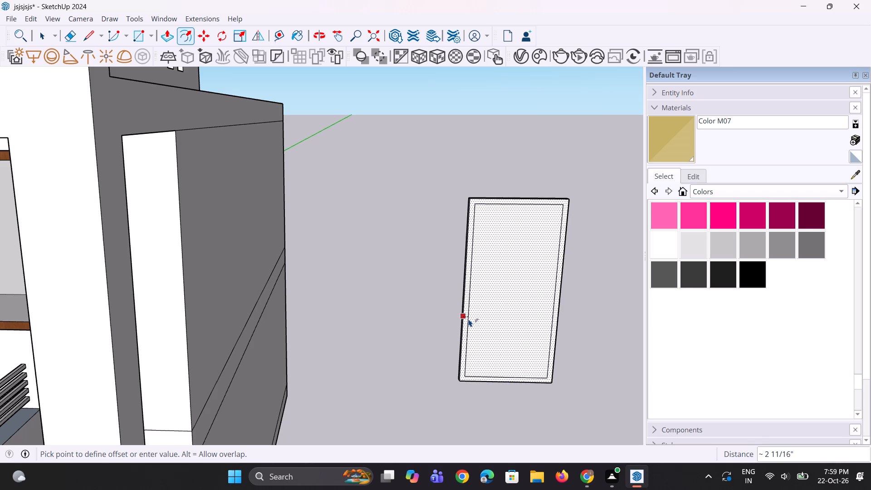
click(469, 319)
key(space)
click(440, 334)
Draw a horizontal slat rectangle about 2' 10 1/2" by 5 3/16" near the top of the door's inner panel.
scroll(467, 329, up, 5)
middle_drag(484, 338, 477, 335)
key(r)
scroll(454, 350, down, 5)
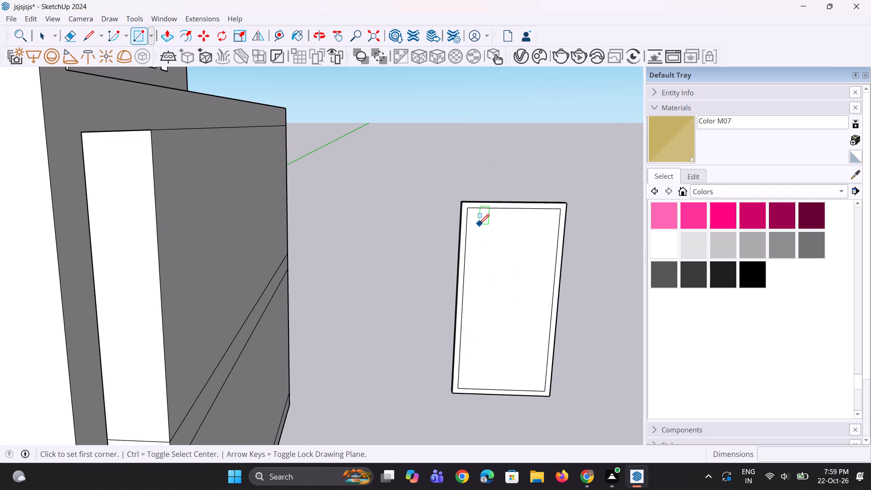
click(479, 224)
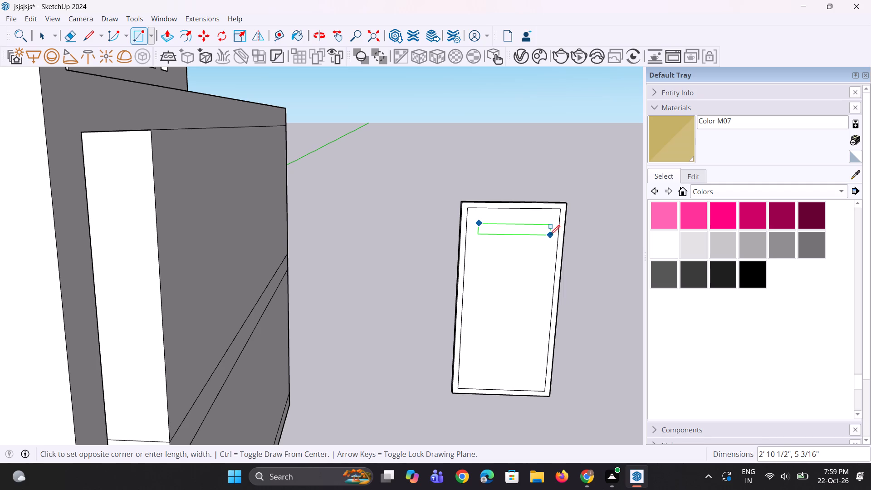
click(550, 235)
Copy the slat rectangle straight down the door panel 6 times at about 11 1/4" spacing.
scroll(534, 280, up, 1)
middle_drag(534, 280, 481, 267)
key(space)
key(space)
click(527, 227)
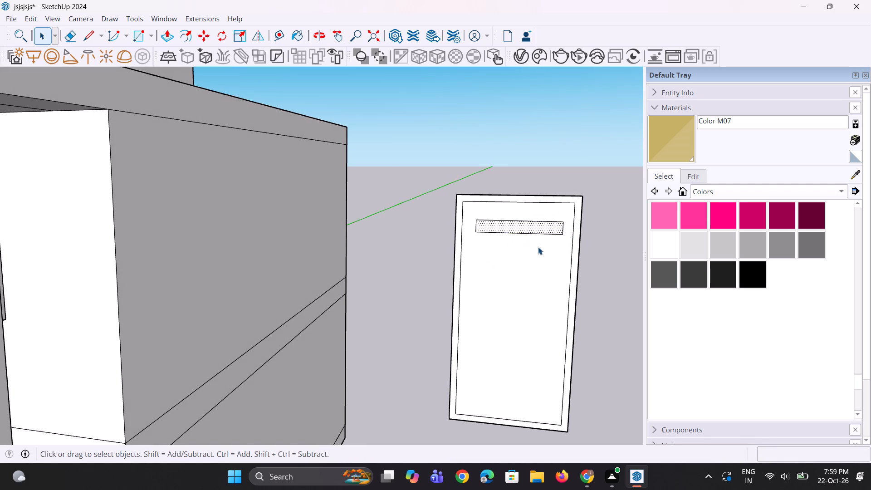
key(m)
click(547, 235)
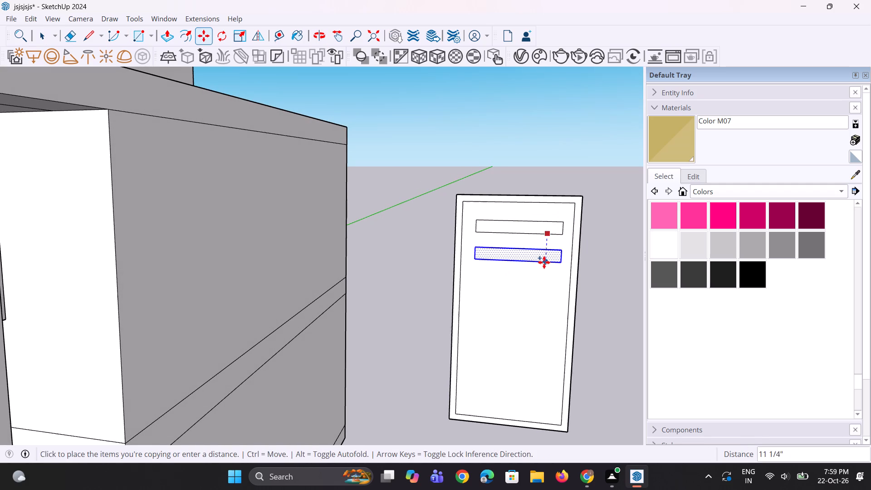
click(544, 262)
key(asterisk)
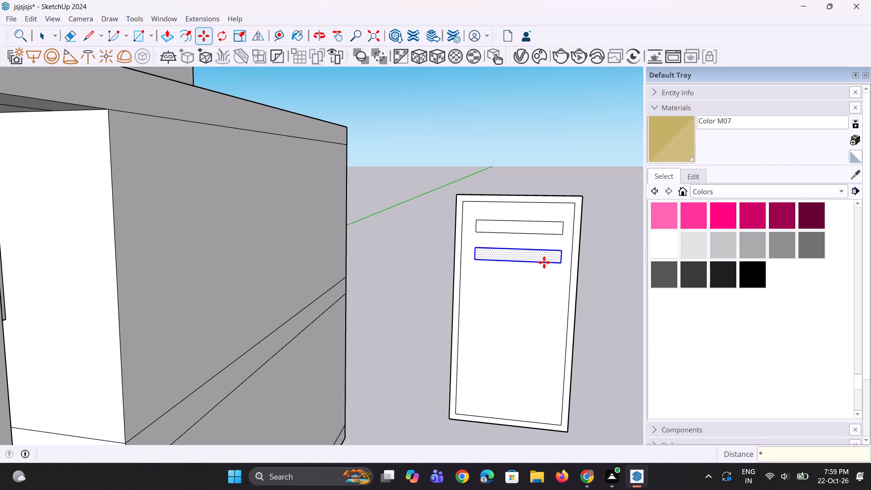
key(6)
key(Return)
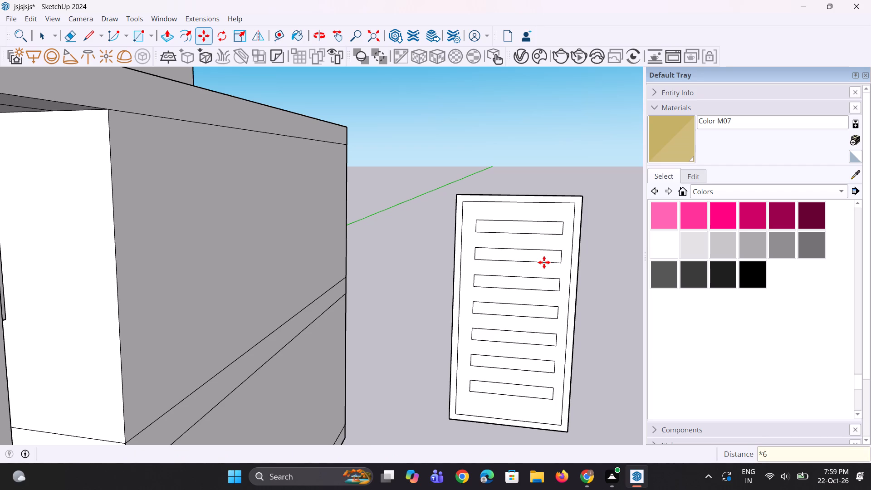
Pull the door's outer frame border forward by about 2 3/4".
scroll(491, 301, down, 3)
middle_drag(455, 323, 470, 320)
key(space)
key(space)
scroll(558, 275, up, 5)
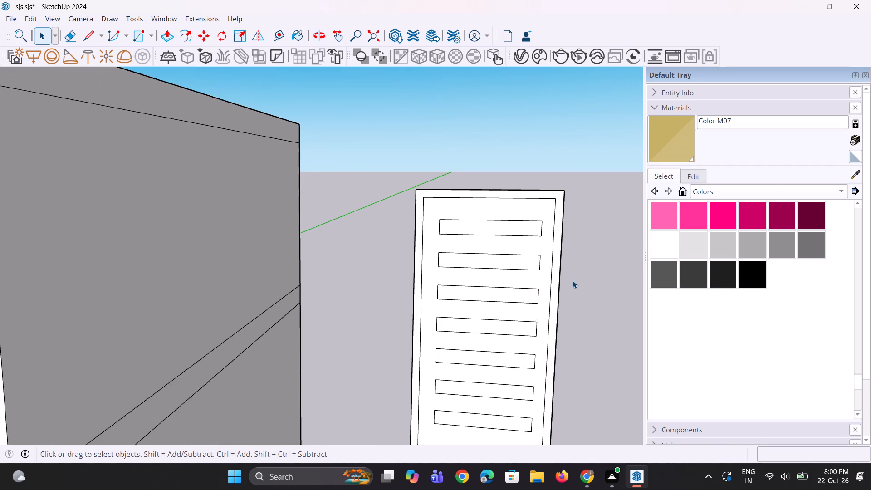
scroll(568, 295, up, 1)
middle_drag(568, 295, 501, 318)
key(p)
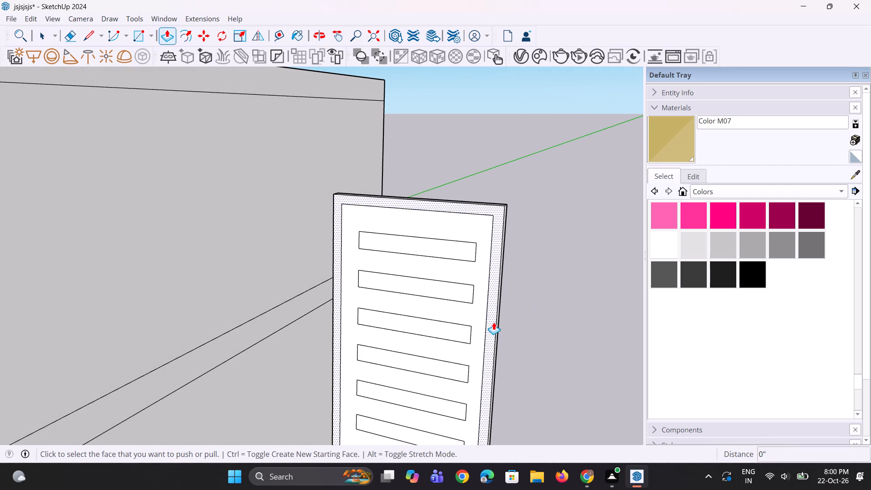
click(494, 322)
click(489, 323)
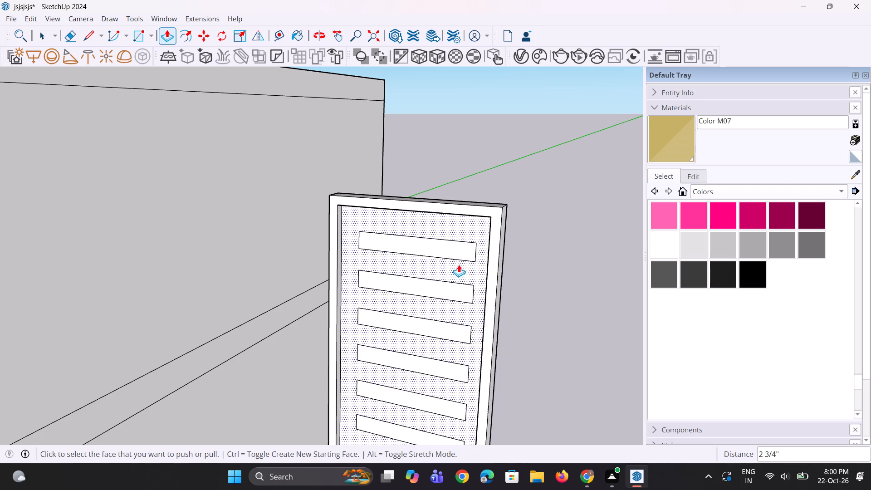
Pull all seven slat rectangles out from the door panel by the same distance as the frame, undoing any stray push.
double_click(454, 256)
click(443, 285)
click(443, 285)
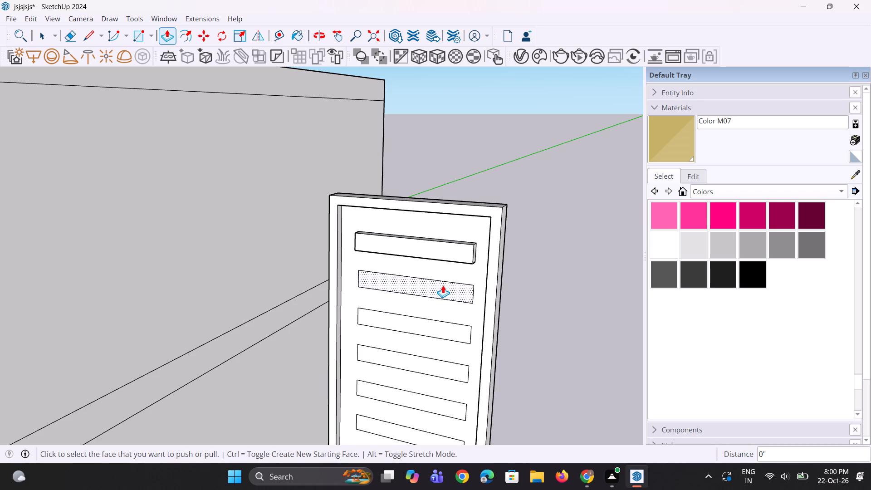
double_click(440, 326)
double_click(442, 360)
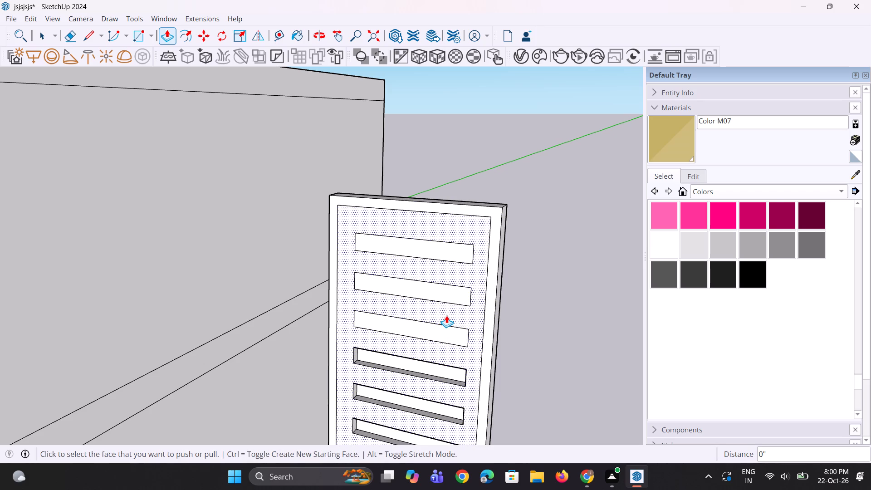
key(ctrl+z)
scroll(446, 294, down, 4)
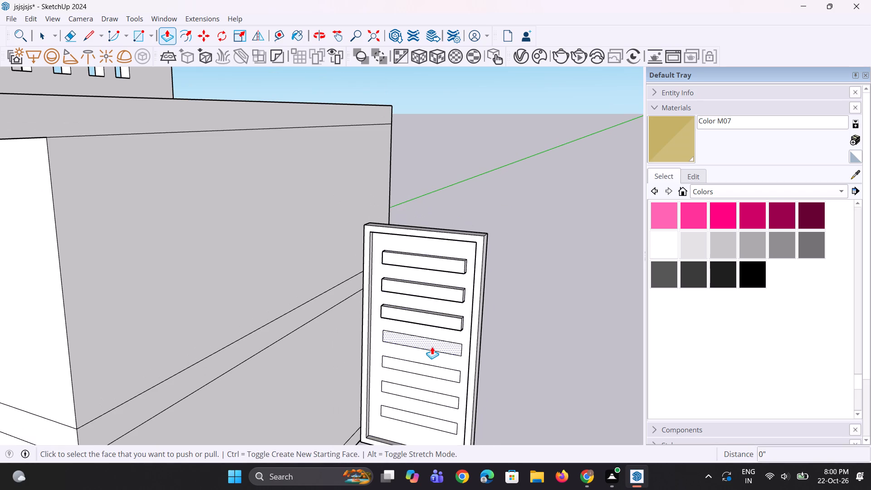
double_click(432, 347)
double_click(434, 371)
double_click(436, 397)
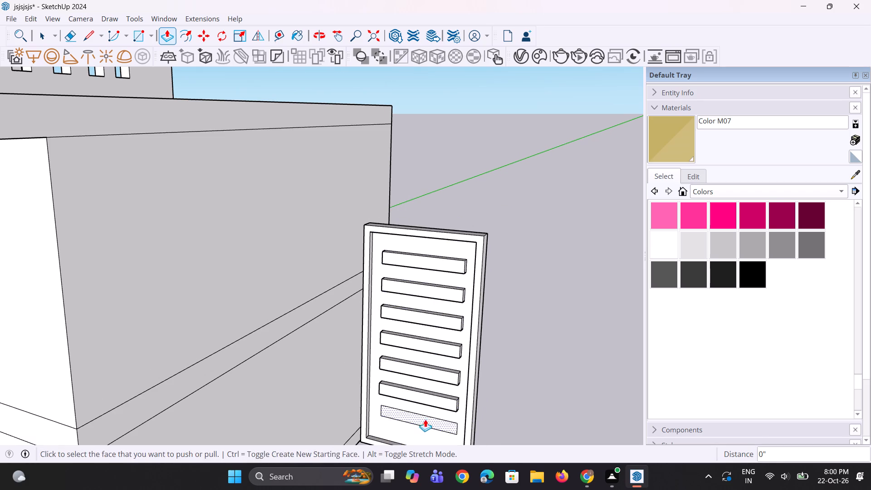
double_click(424, 421)
Draw a line about 4" long along the green axis, outward from the door frame's side stile, for the handle.
middle_drag(410, 406, 537, 400)
scroll(498, 357, down, 4)
middle_drag(491, 354, 490, 323)
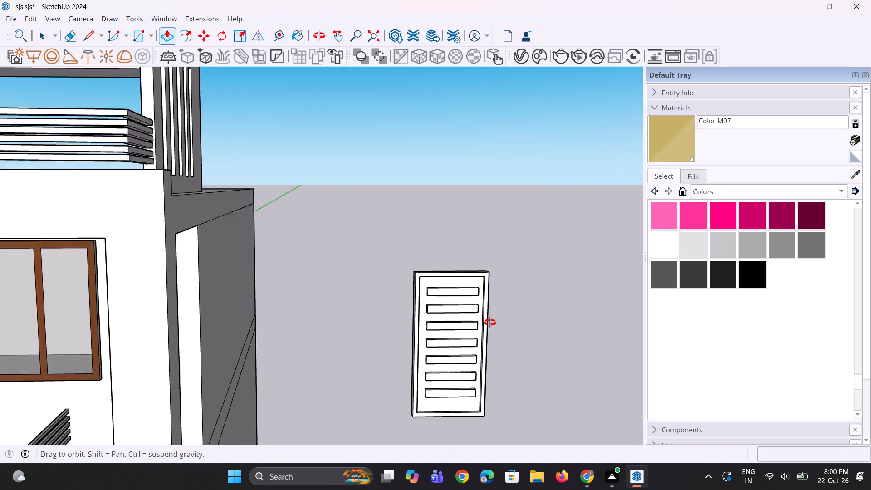
middle_drag(490, 323, 490, 321)
key(space)
scroll(483, 339, up, 11)
key(space)
key(l)
scroll(484, 398, up, 1)
middle_drag(484, 399, 533, 405)
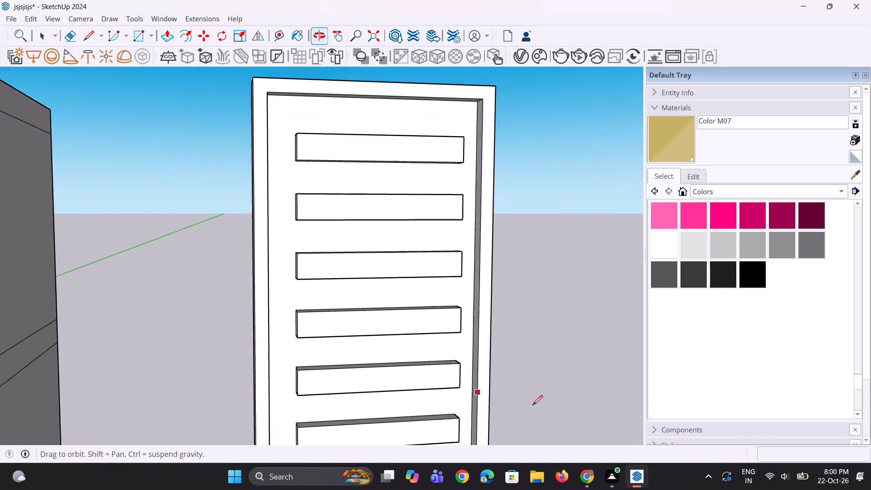
scroll(488, 338, up, 6)
click(468, 331)
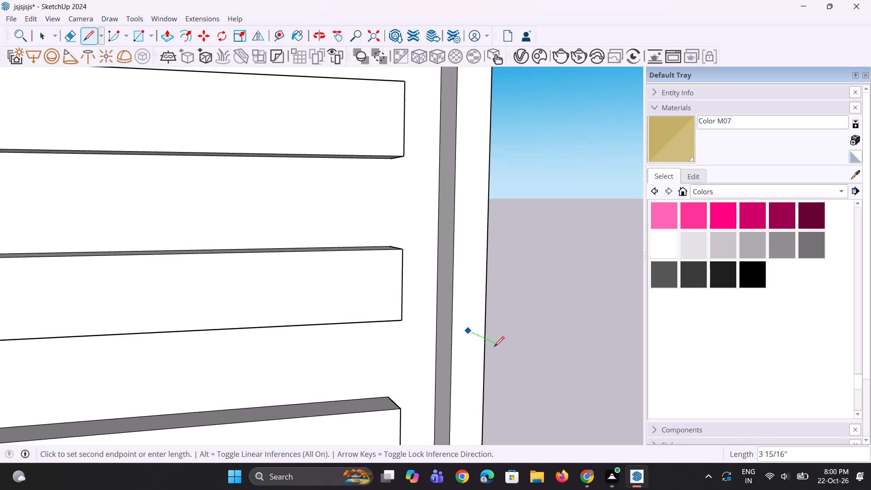
click(494, 347)
middle_drag(490, 349, 434, 343)
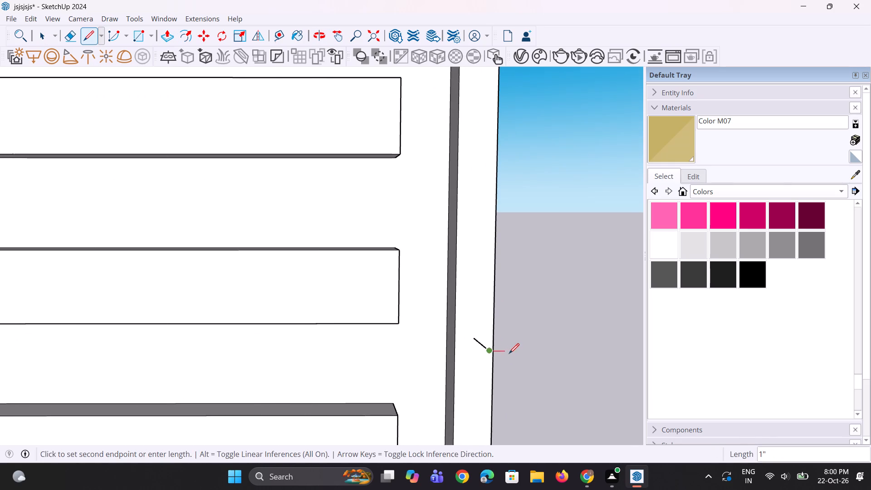
Draw a small circle centred on the base of the handle line on the door's side stile.
key(f)
key(c)
scroll(499, 342, up, 1)
click(435, 330)
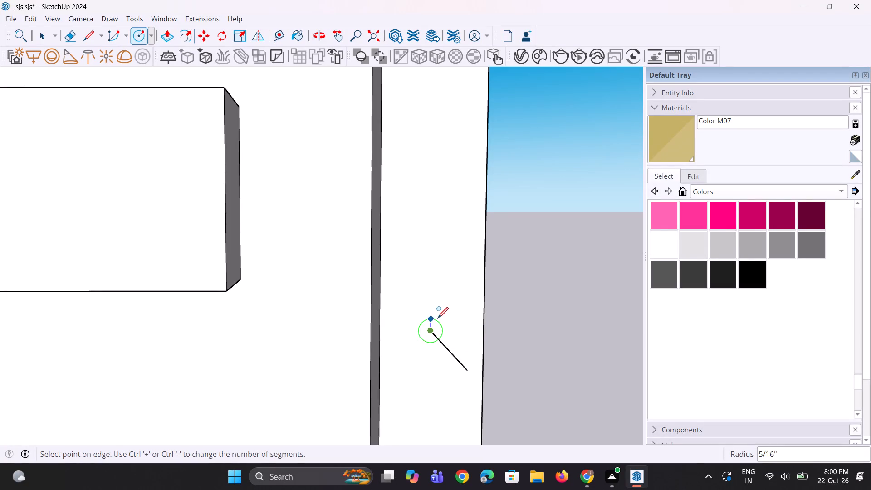
click(439, 315)
key(space)
key(space)
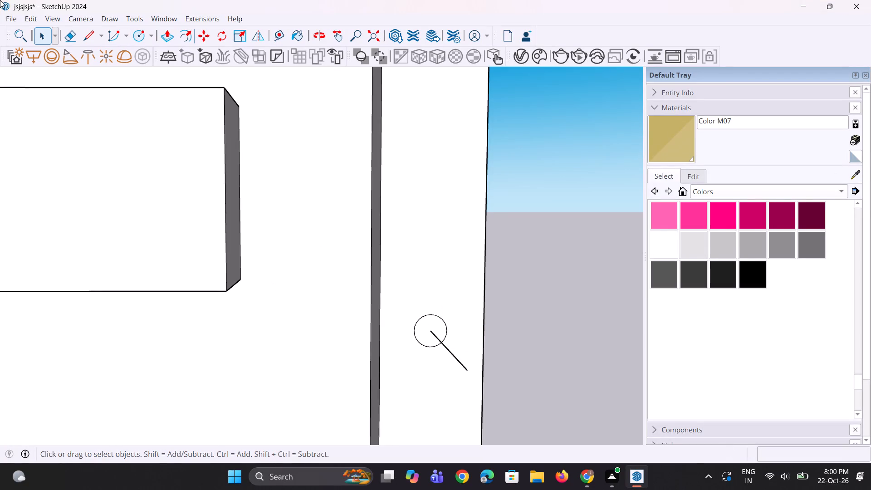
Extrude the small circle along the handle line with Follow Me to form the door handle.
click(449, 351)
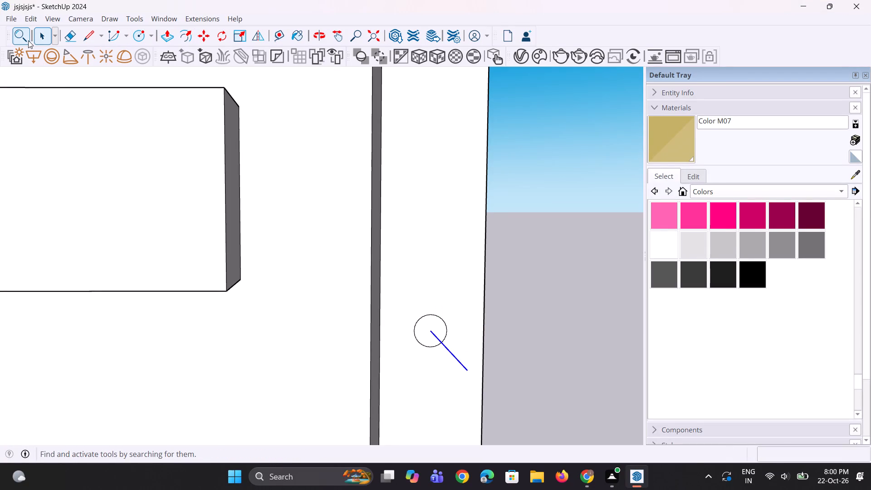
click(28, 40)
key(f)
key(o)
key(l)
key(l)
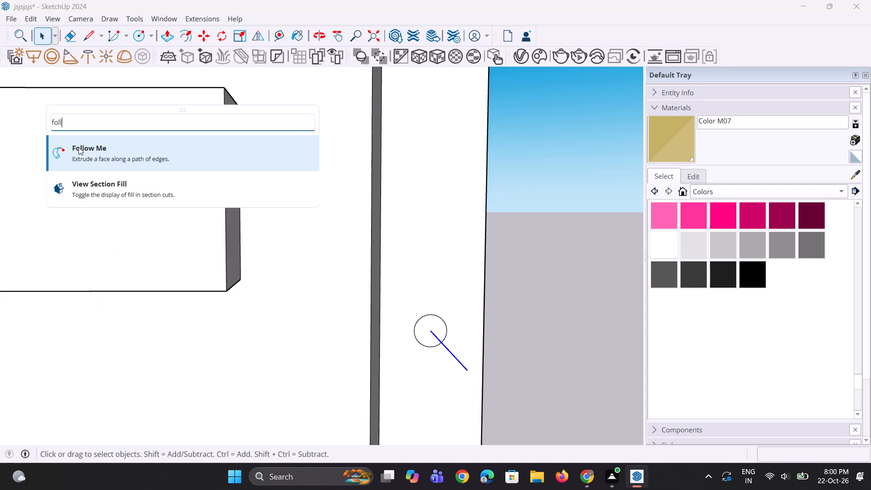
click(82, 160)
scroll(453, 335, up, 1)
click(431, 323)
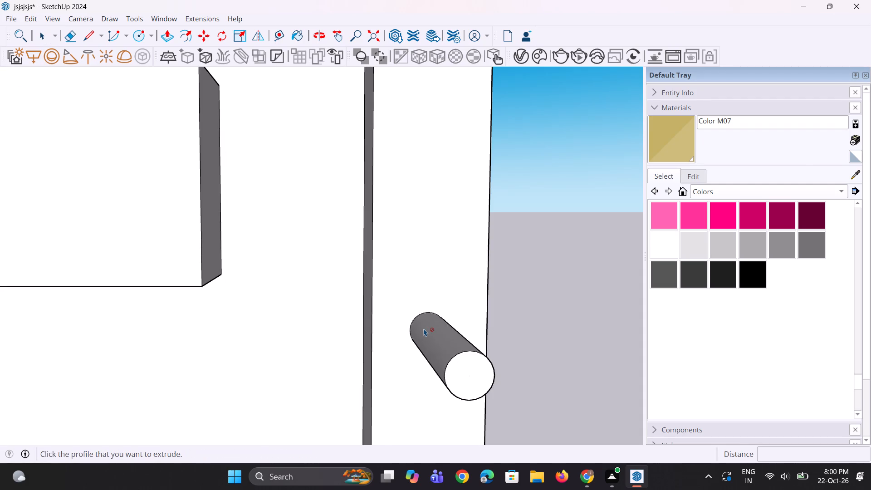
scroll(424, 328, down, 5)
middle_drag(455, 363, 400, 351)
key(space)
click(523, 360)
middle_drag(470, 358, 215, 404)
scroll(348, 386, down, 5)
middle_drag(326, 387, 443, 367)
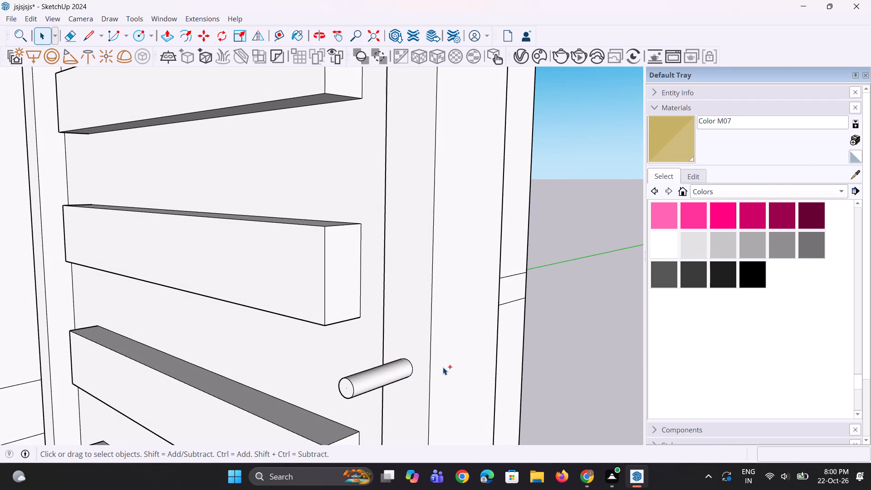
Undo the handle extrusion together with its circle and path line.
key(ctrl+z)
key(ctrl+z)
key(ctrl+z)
Draw a new, much shorter handle path line projecting outward from the door frame's side stile.
key(l)
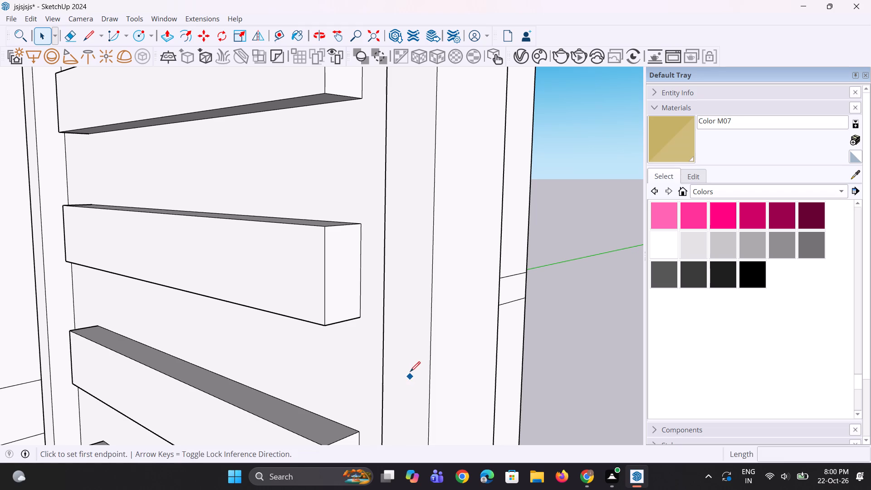
click(405, 366)
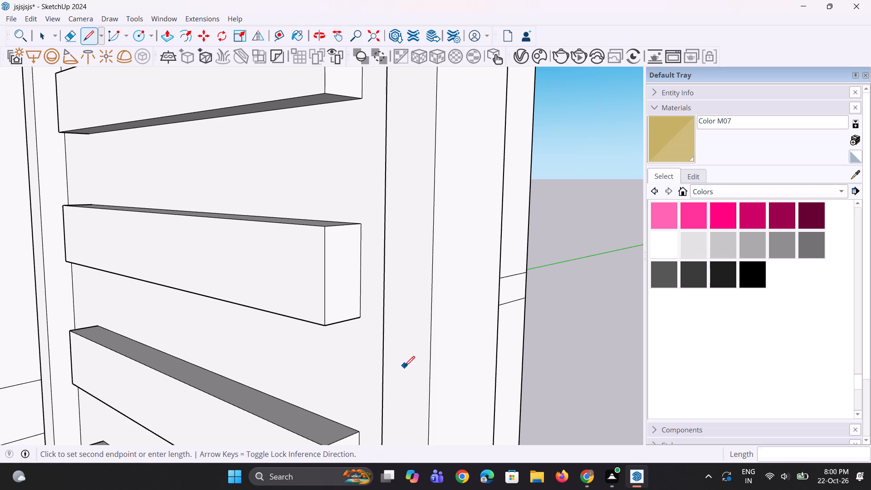
click(376, 379)
middle_drag(387, 405, 316, 396)
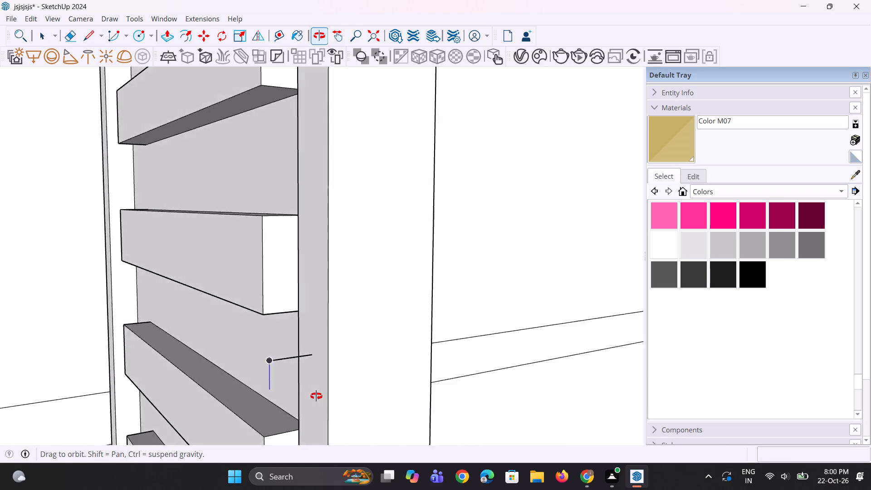
middle_drag(316, 396, 515, 394)
key(space)
Draw a circle of about 5/8" radius on the side stile, centred on the base of the short line.
scroll(509, 395, up, 3)
key(c)
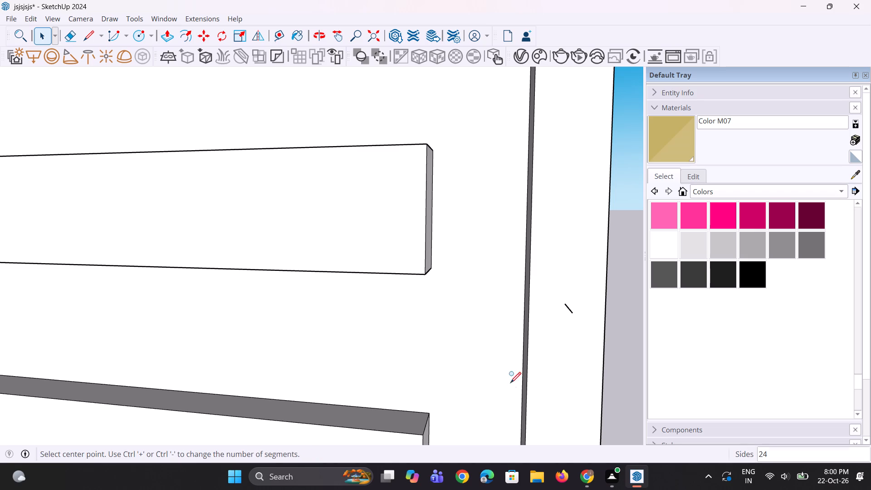
click(567, 304)
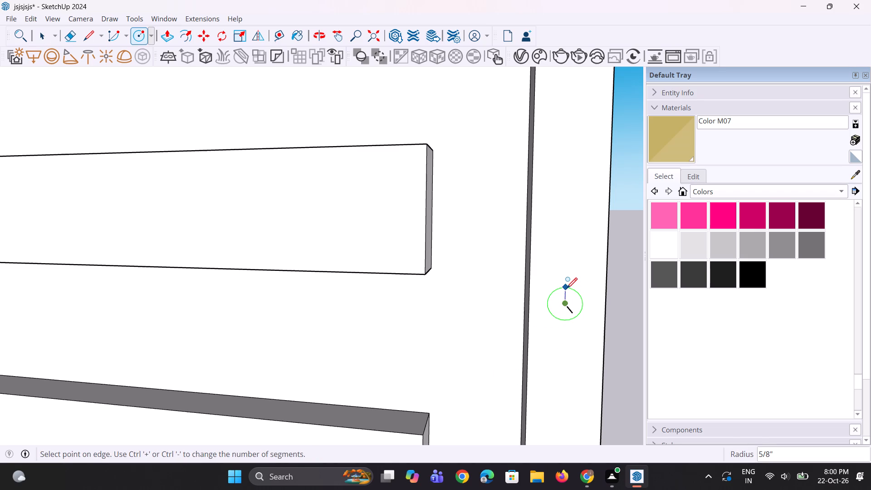
click(567, 288)
key(space)
key(space)
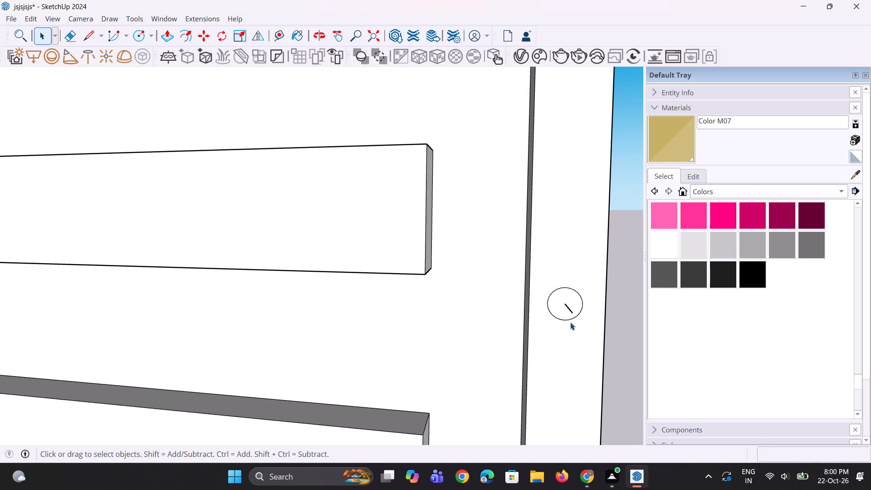
Extrude the circle along the short line with Follow Me to form a stubby round door handle.
click(569, 309)
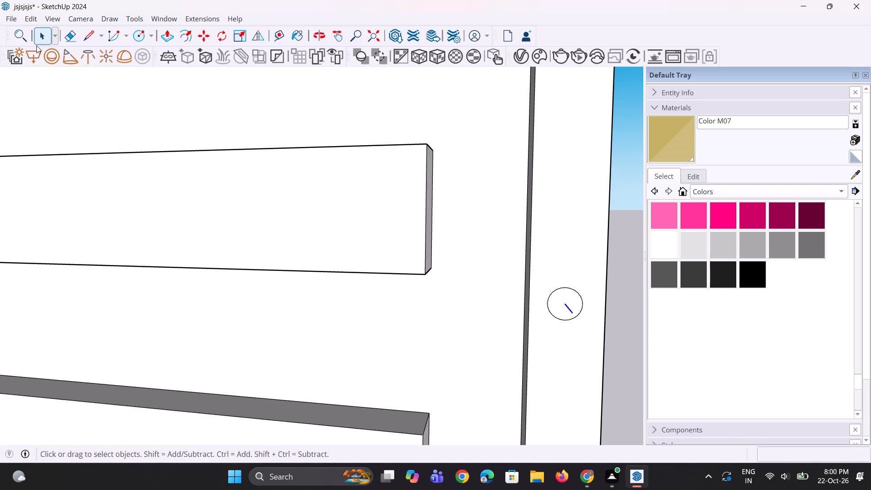
click(22, 40)
key(f)
key(o)
key(l)
key(l)
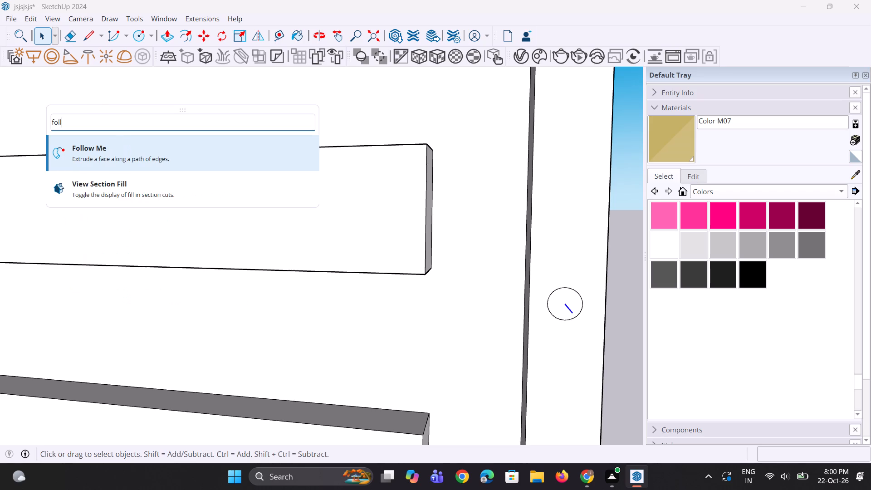
click(123, 149)
click(557, 301)
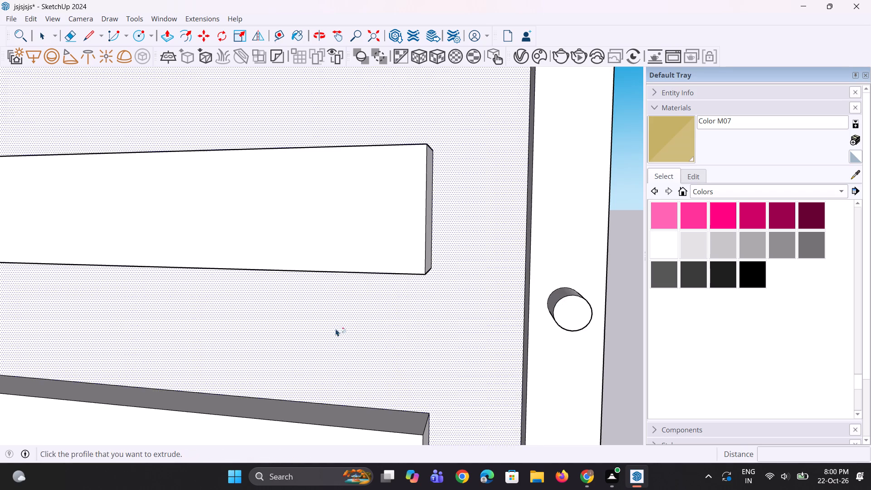
scroll(336, 328, down, 4)
middle_drag(513, 337, 416, 341)
key(space)
key(space)
Paint the door panel behind the slats with Wood Bamboo from the Wood materials.
scroll(392, 345, down, 4)
middle_drag(404, 333, 431, 332)
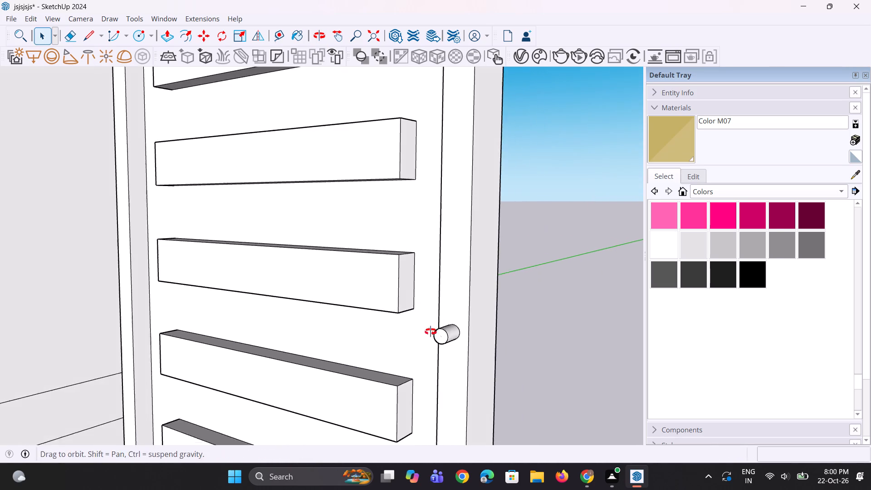
middle_drag(431, 332, 485, 320)
scroll(488, 321, down, 9)
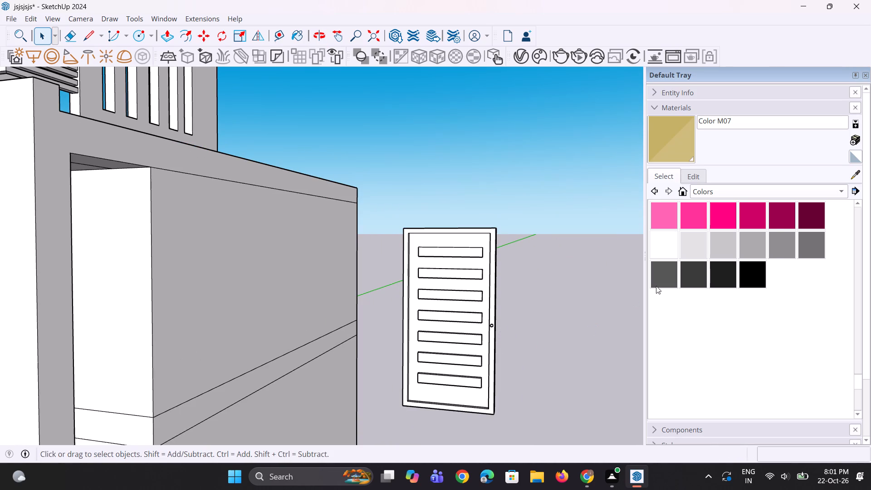
click(698, 188)
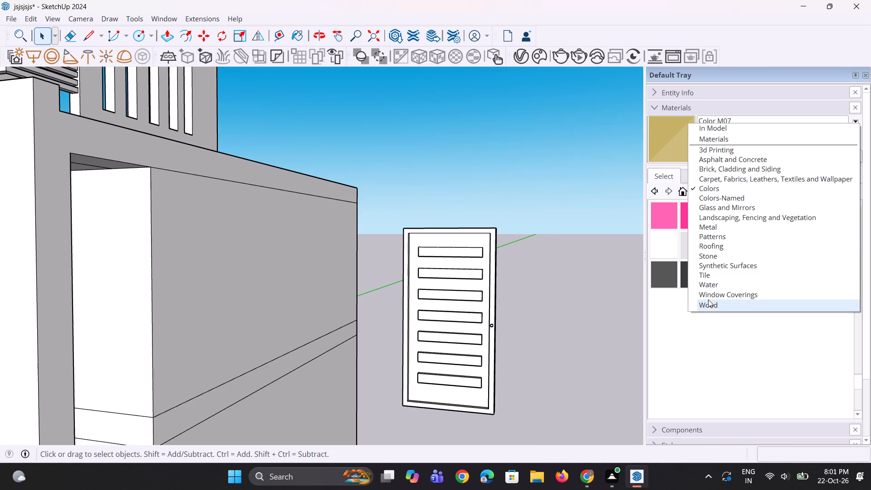
click(708, 307)
click(668, 221)
scroll(599, 400, down, 5)
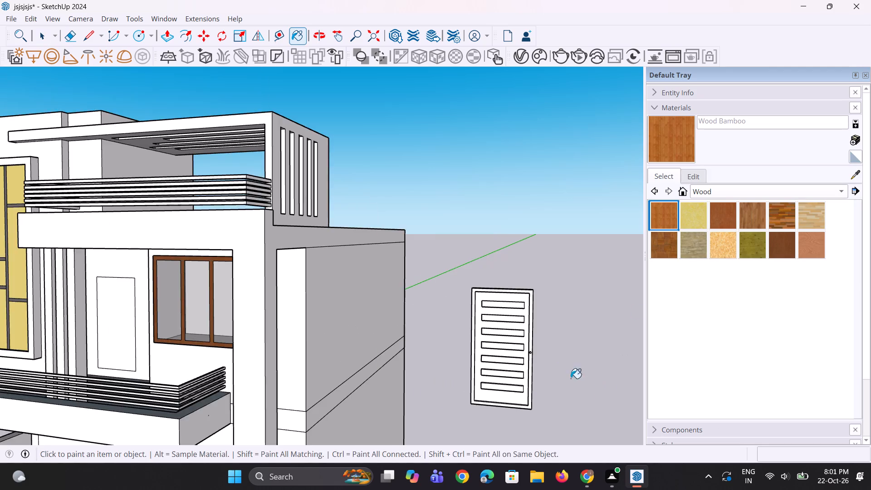
scroll(502, 318, up, 6)
click(533, 313)
Paint the door's outer frame with Wood Veneer 01.
scroll(537, 317, up, 4)
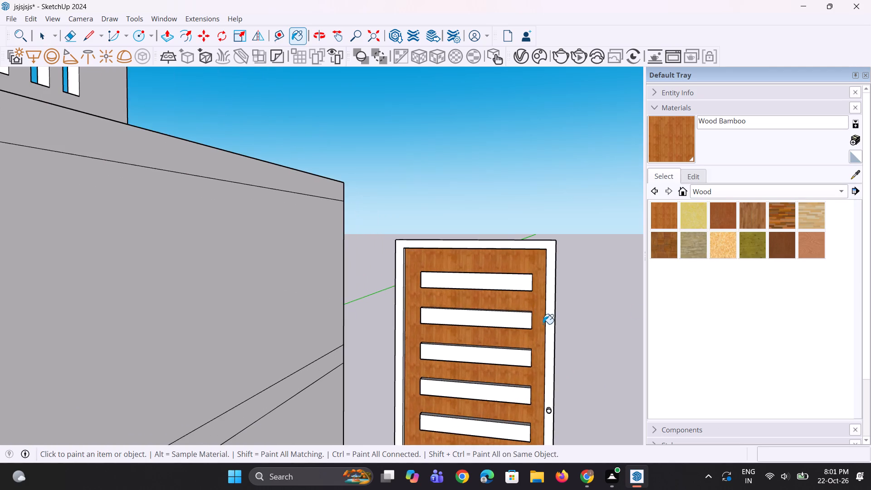
scroll(505, 318, down, 4)
click(783, 249)
scroll(458, 333, up, 2)
click(553, 339)
scroll(434, 293, down, 4)
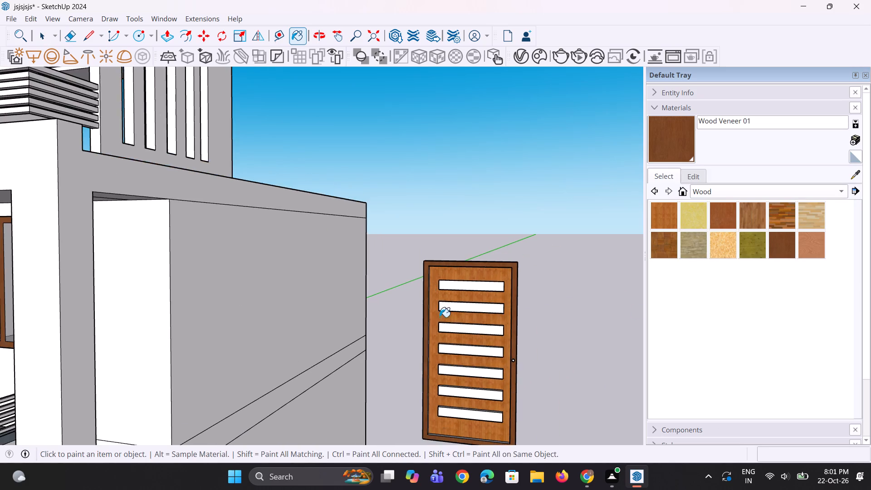
middle_drag(450, 318, 516, 313)
key(space)
Select the whole door with its frame, slats and handle, and make it a group.
scroll(497, 363, up, 11)
key(space)
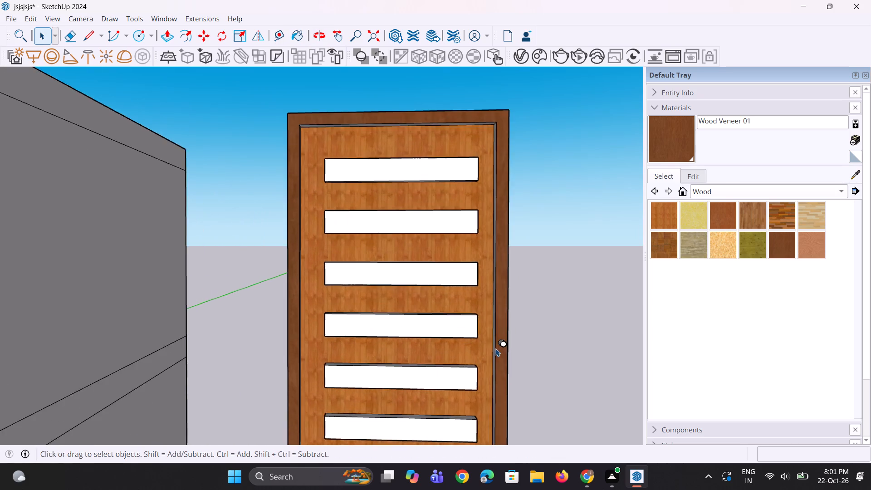
scroll(495, 348, up, 6)
scroll(494, 353, down, 11)
middle_drag(487, 358, 494, 395)
scroll(464, 326, down, 3)
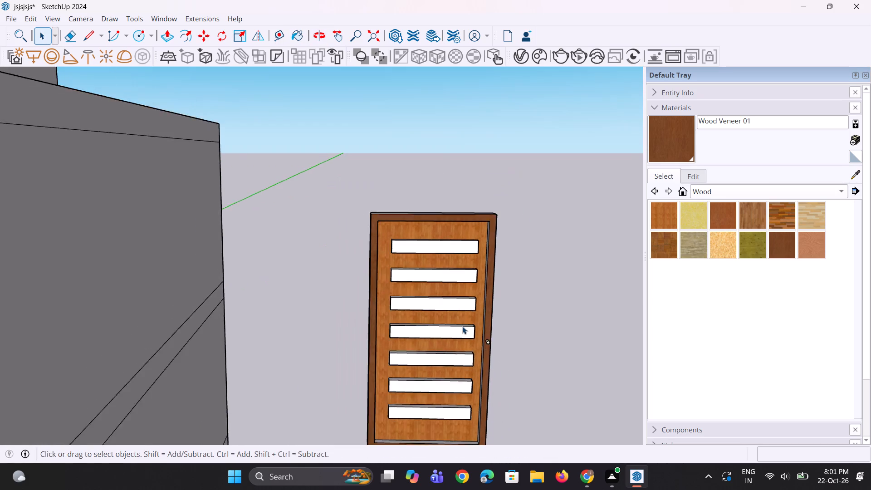
scroll(462, 326, down, 7)
key(space)
drag(392, 250, 522, 421)
right_click(455, 347)
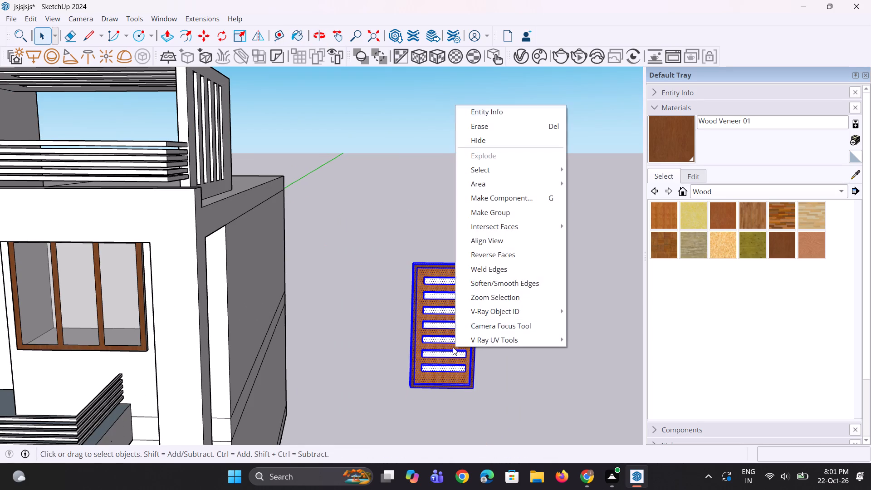
click(500, 216)
Copy the door outline in the balcony recess about 15' straight down onto the ground-floor wall beneath the balcony.
scroll(453, 352, down, 5)
scroll(464, 353, up, 1)
middle_click(464, 353)
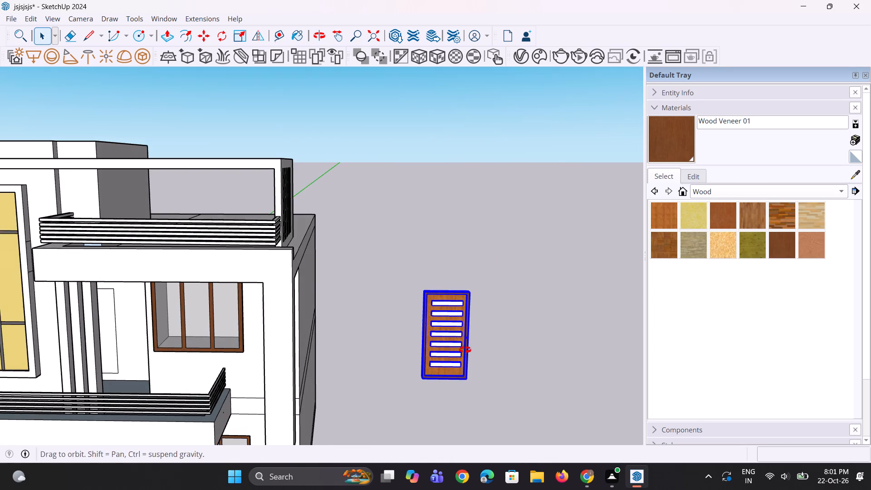
scroll(466, 353, down, 5)
middle_drag(339, 389, 290, 383)
scroll(242, 368, up, 3)
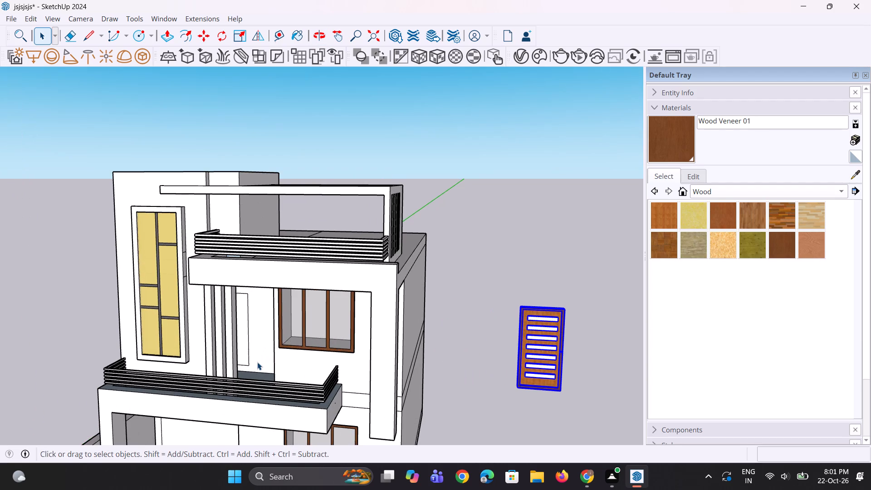
scroll(259, 367, down, 1)
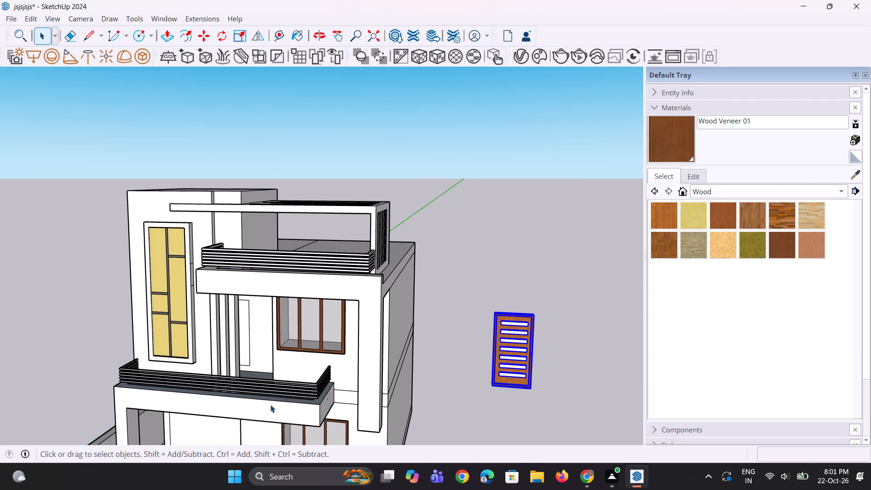
scroll(178, 358, up, 1)
middle_drag(215, 362, 269, 330)
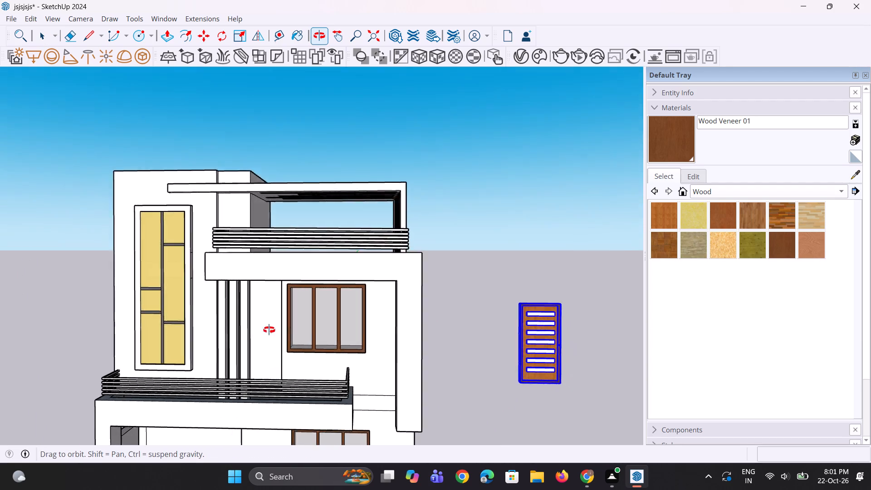
middle_drag(269, 330, 176, 361)
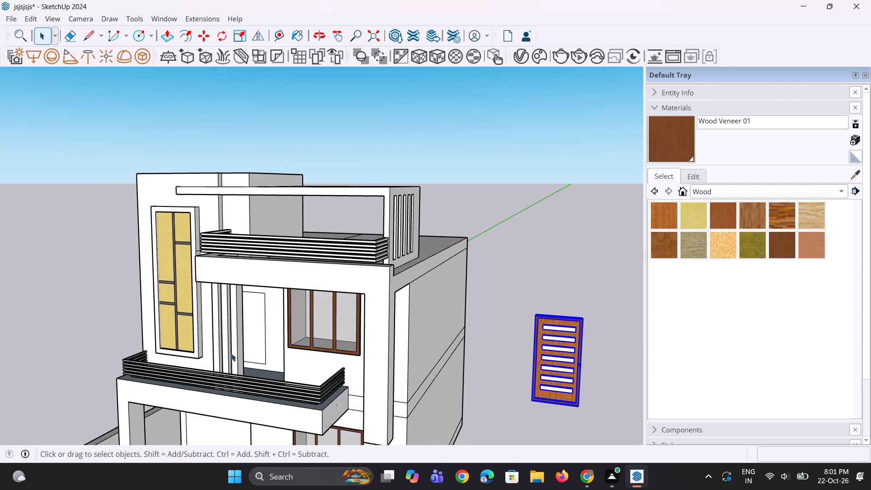
click(248, 345)
key(m)
click(248, 345)
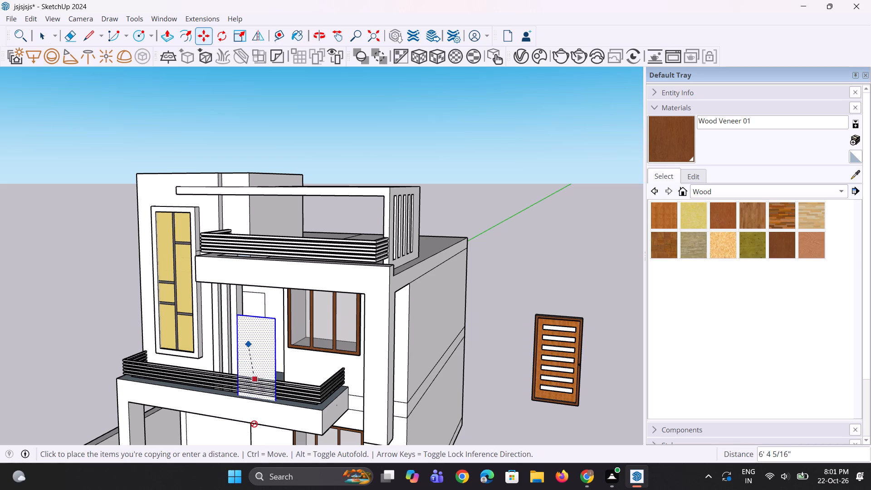
scroll(256, 428, down, 3)
middle_drag(257, 420, 305, 333)
scroll(294, 354, down, 8)
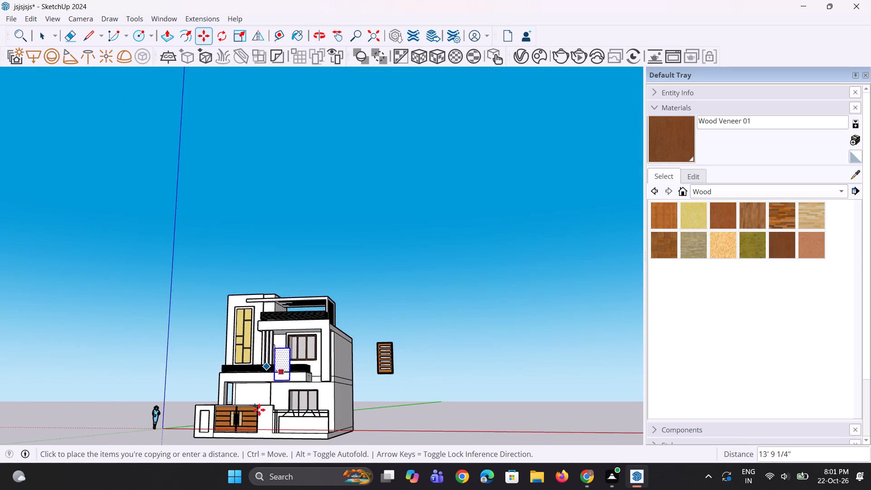
scroll(245, 438, up, 8)
middle_drag(269, 401, 254, 489)
scroll(256, 488, up, 7)
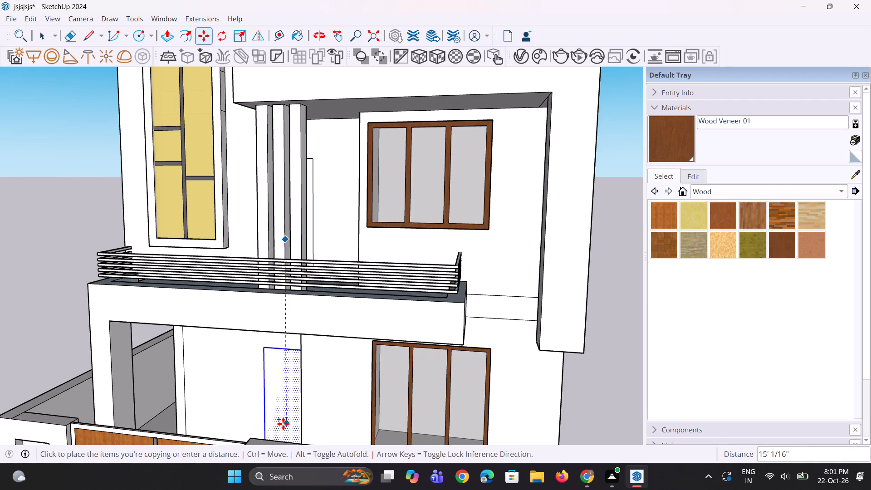
click(283, 424)
Move the copied door outline about 2' 8" along the ground-floor wall, away from the window.
scroll(298, 380, up, 1)
middle_drag(298, 377, 338, 424)
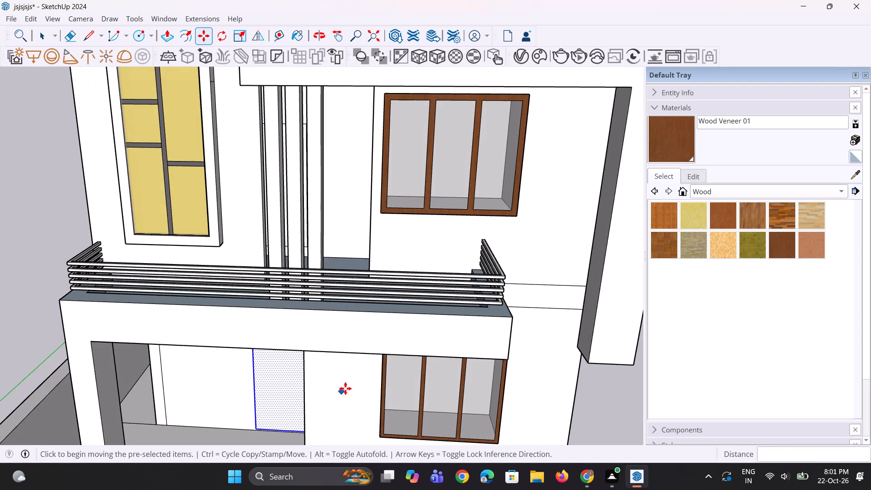
scroll(345, 388, down, 3)
click(282, 405)
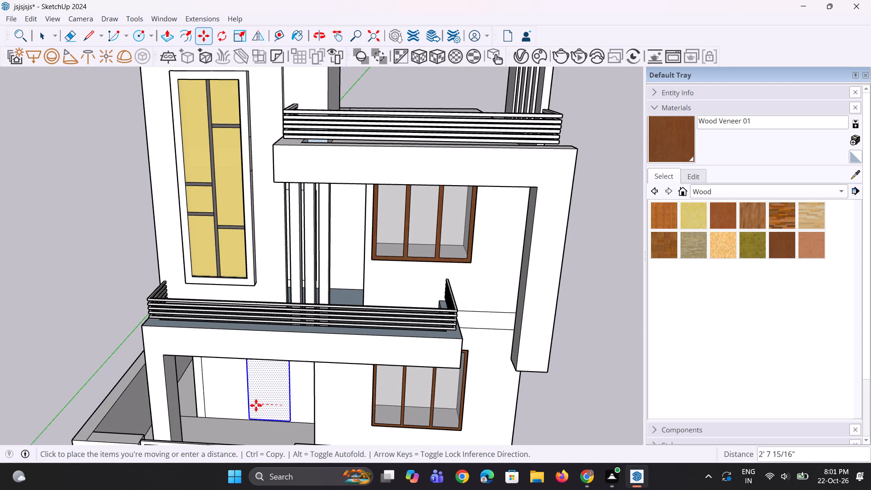
click(254, 405)
middle_drag(297, 402, 424, 376)
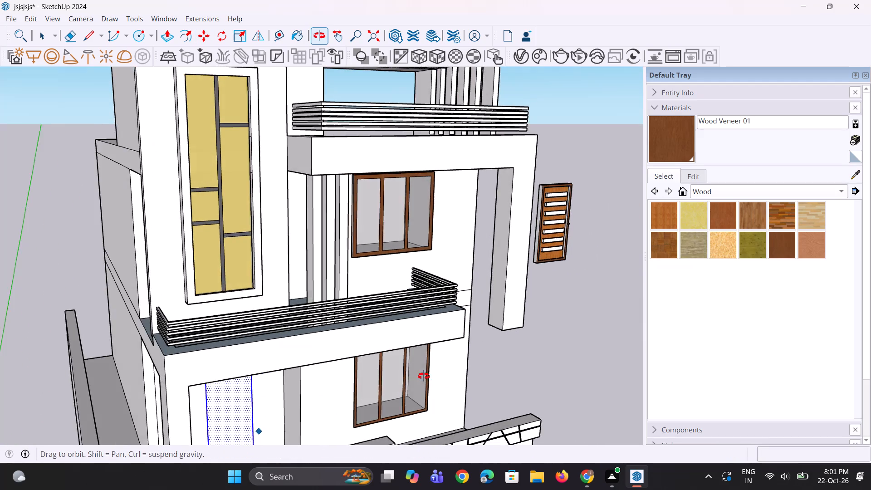
middle_drag(424, 376, 425, 376)
key(space)
Draw a door rectangle about 2' 2" by 6' 6" on the ground-floor return wall between the copied door outline and the window.
scroll(321, 372, down, 5)
middle_drag(275, 433, 409, 385)
scroll(208, 428, up, 2)
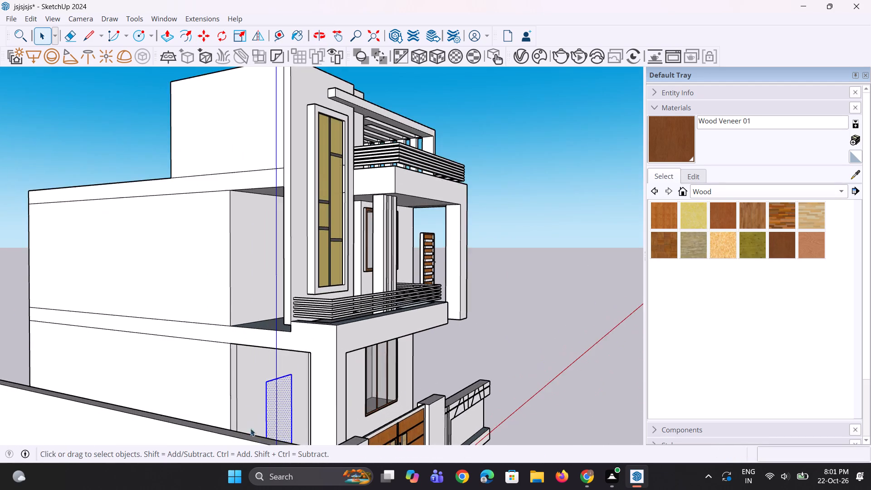
scroll(250, 428, up, 4)
middle_drag(280, 431, 335, 420)
scroll(338, 382, down, 4)
middle_drag(330, 410, 349, 465)
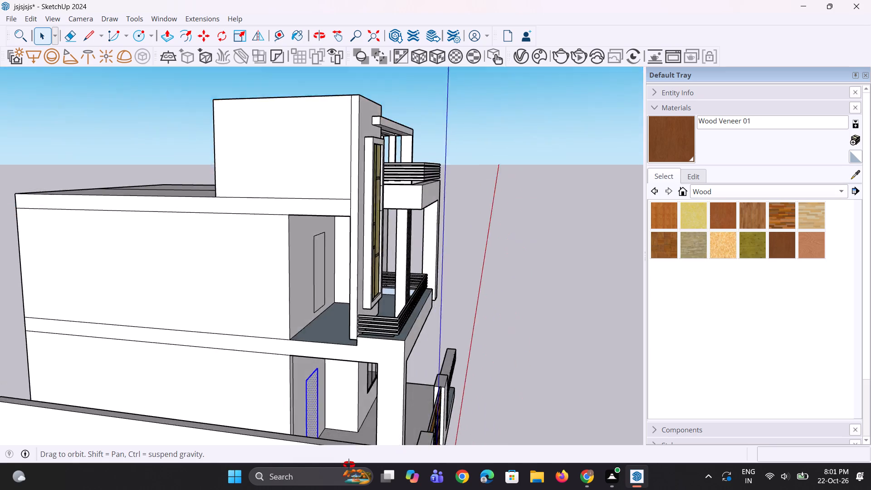
middle_drag(349, 465, 351, 468)
scroll(338, 431, up, 5)
key(r)
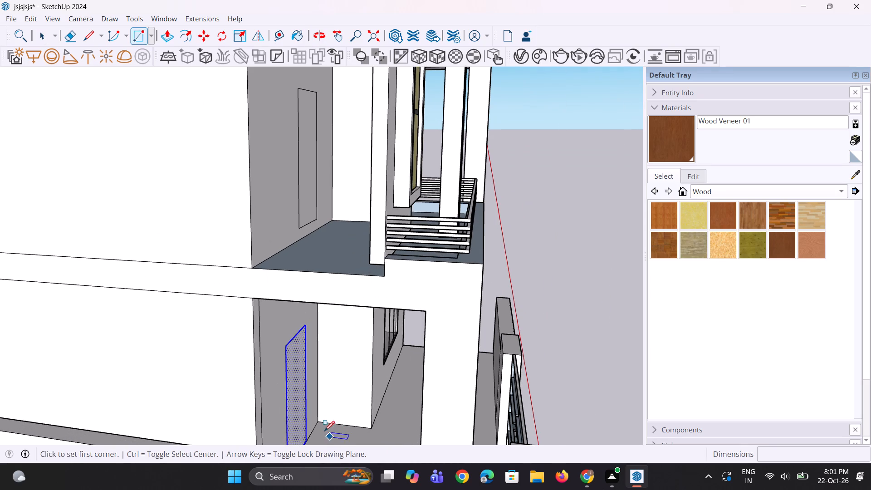
scroll(325, 415, up, 1)
click(328, 416)
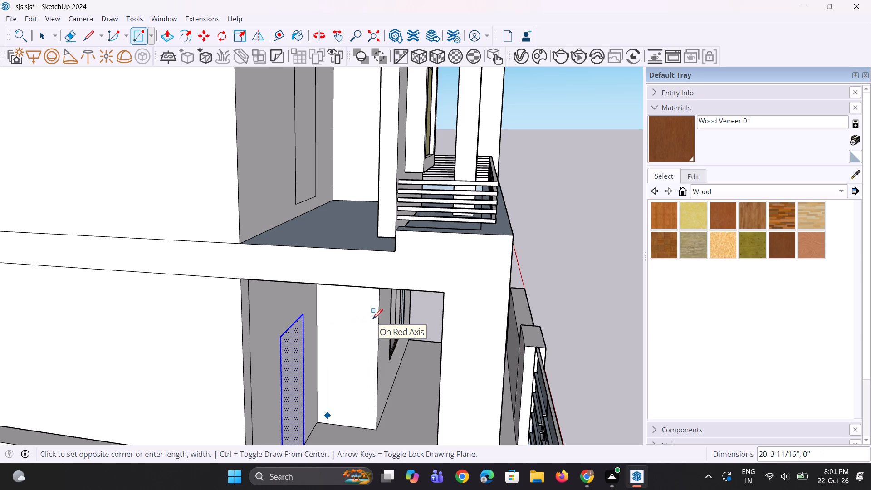
key(Escape)
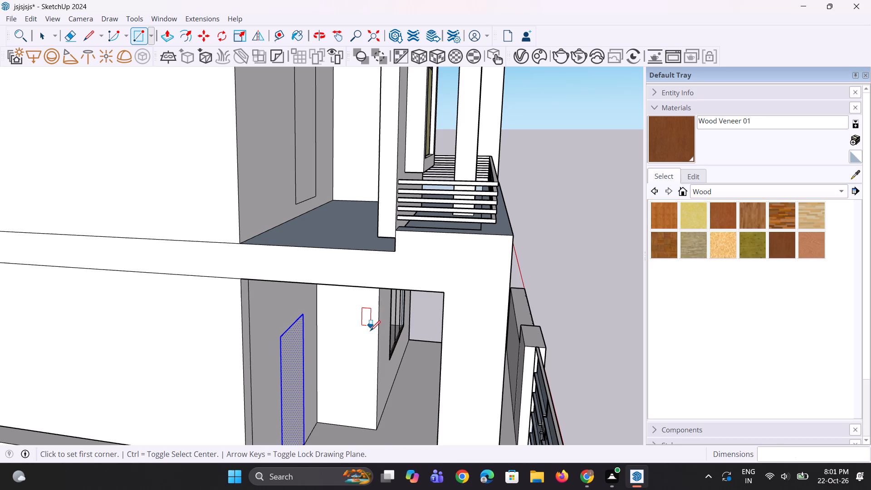
scroll(343, 418, up, 2)
click(333, 423)
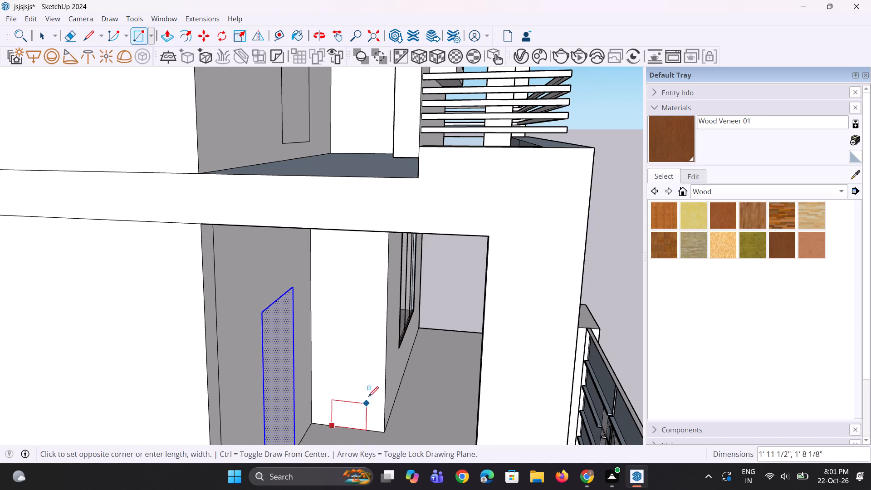
click(373, 314)
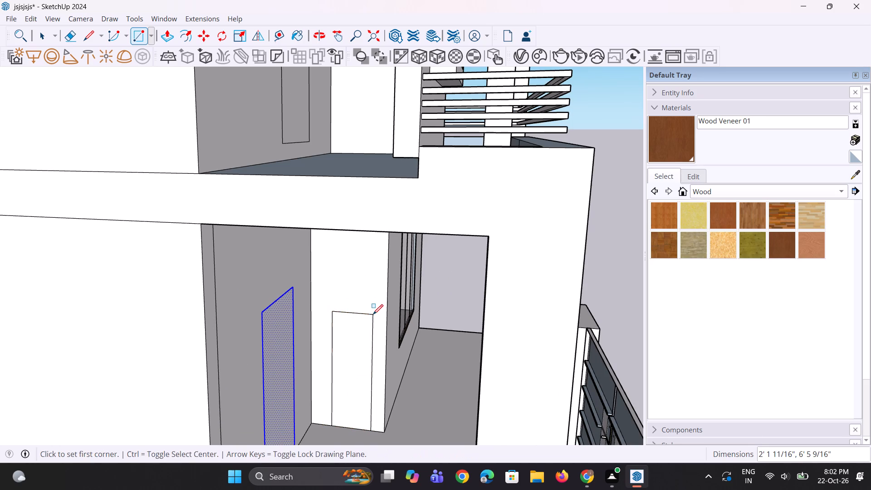
Move the new door rectangle's inner vertical edge about 6" toward the recess corner.
middle_click(362, 394)
key(space)
click(332, 380)
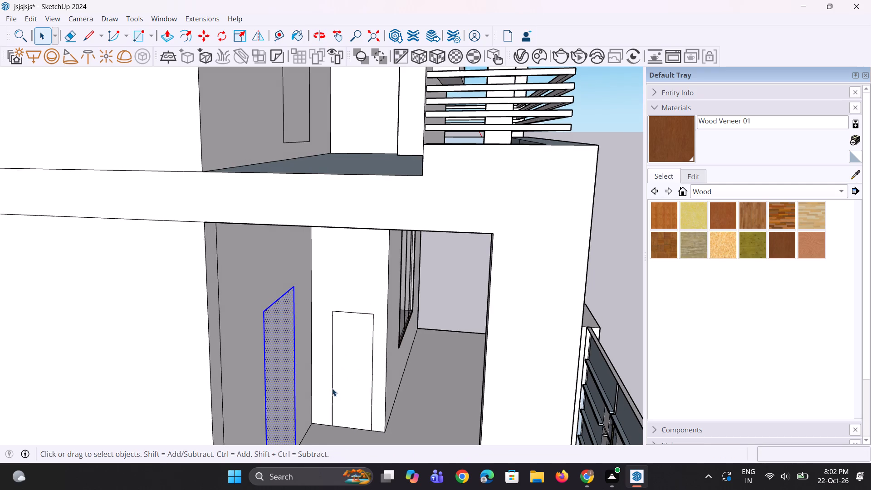
scroll(328, 406, up, 3)
key(m)
click(332, 433)
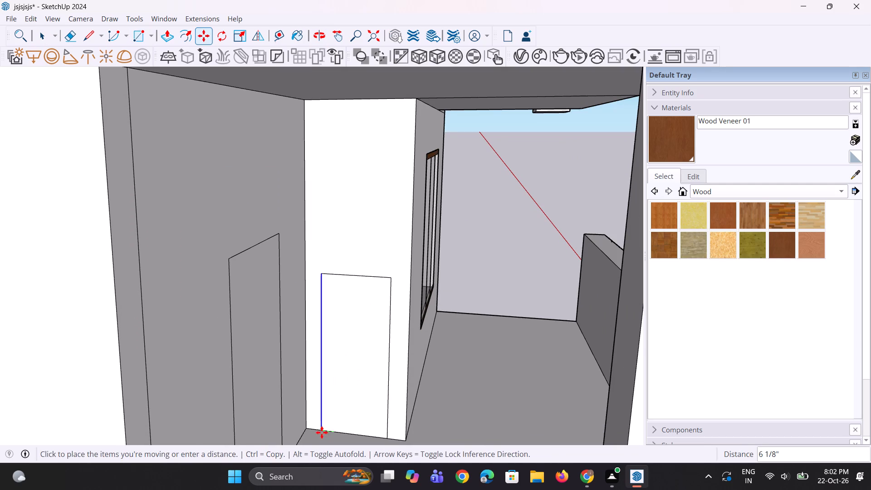
click(321, 432)
key(space)
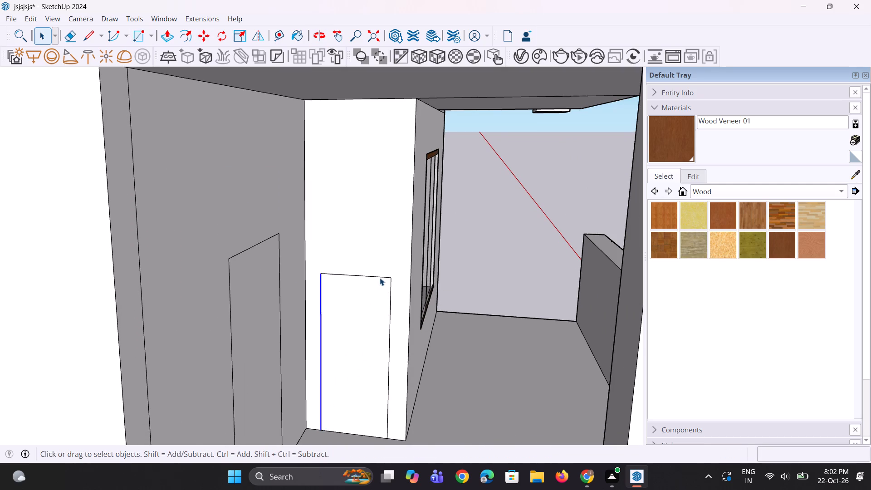
Raise the top edge of the return-wall door outline by about 4".
click(380, 278)
key(m)
click(392, 278)
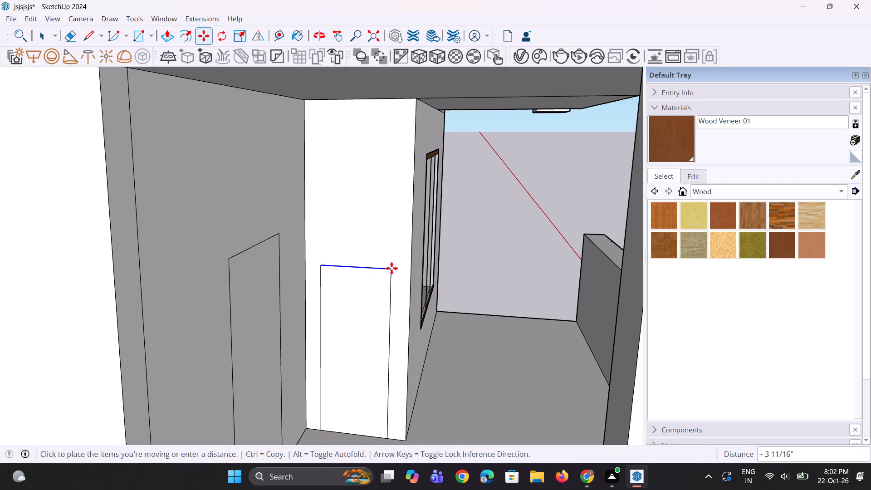
click(391, 267)
key(space)
Copy the return-wall door face about 16' outward into the open space in front of the house.
scroll(310, 363, down, 3)
middle_drag(340, 367, 318, 359)
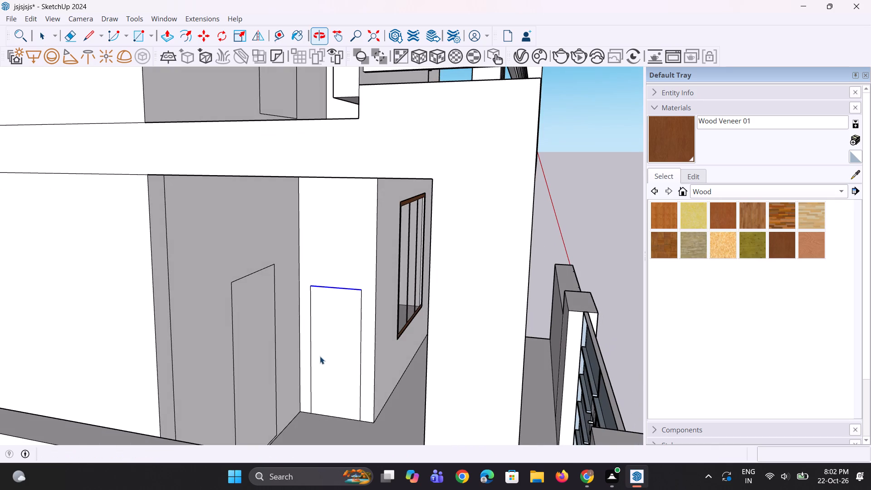
click(328, 356)
key(m)
ctrl+click(328, 357)
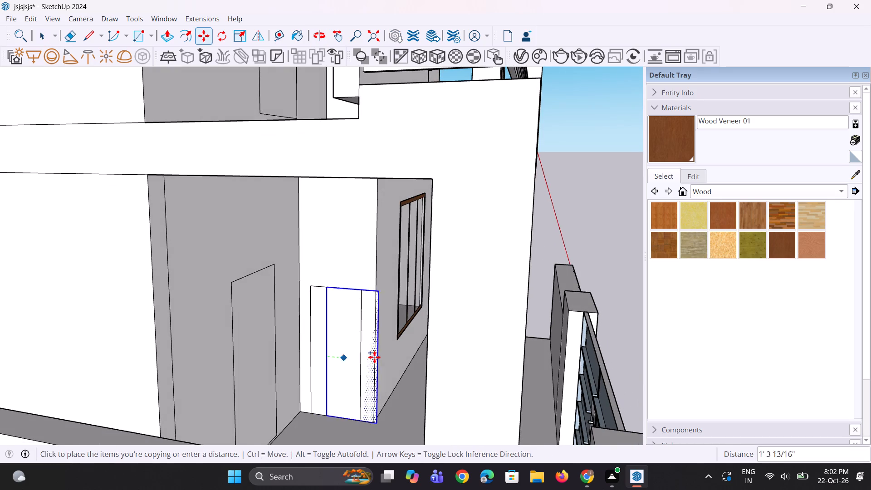
scroll(383, 371, down, 4)
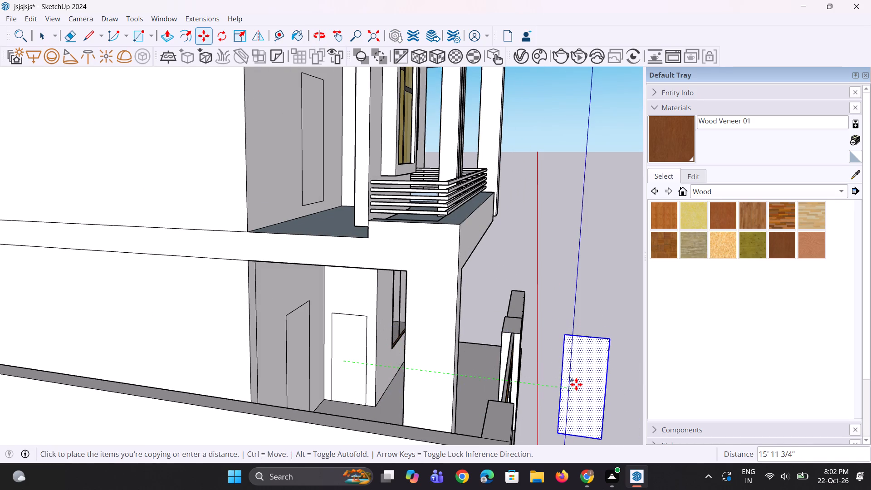
click(576, 384)
middle_drag(549, 394, 542, 398)
key(space)
Copy the ground-floor return-wall door face about 15' up onto the matching return wall in the balcony recess.
click(354, 370)
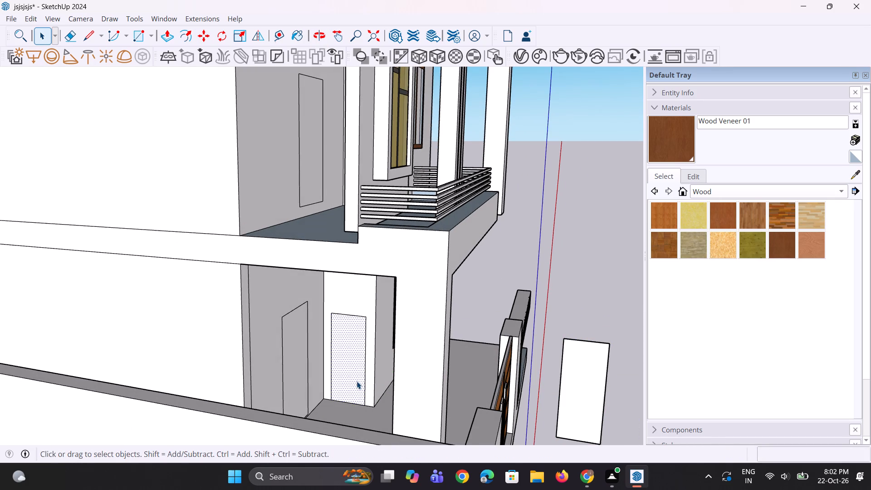
key(m)
ctrl+click(357, 382)
scroll(308, 372, down, 5)
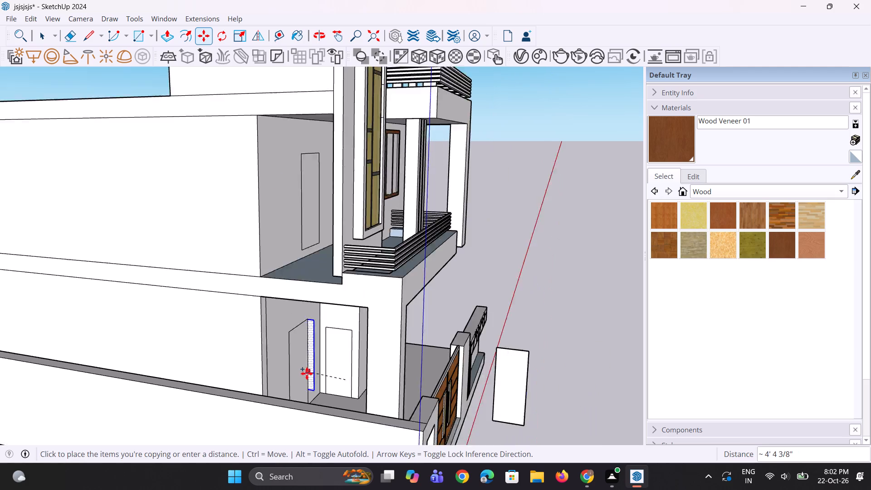
scroll(323, 353, down, 4)
middle_drag(394, 274, 319, 265)
scroll(379, 264, up, 7)
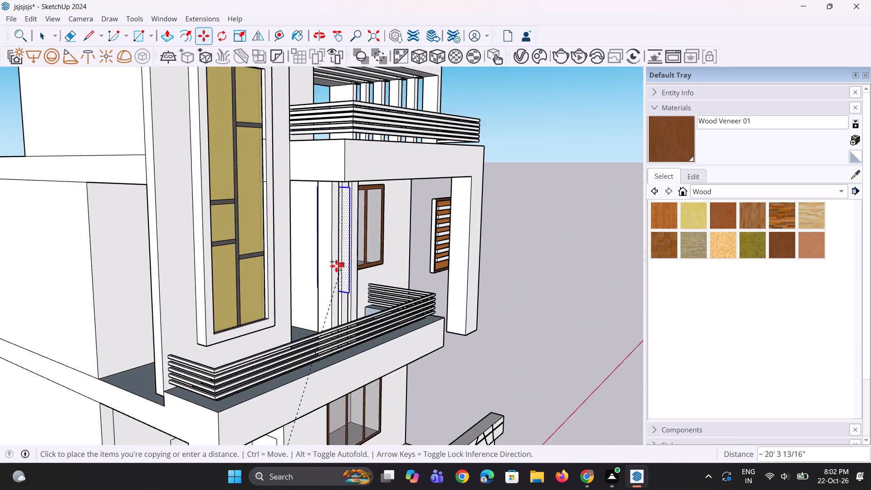
scroll(336, 266, up, 3)
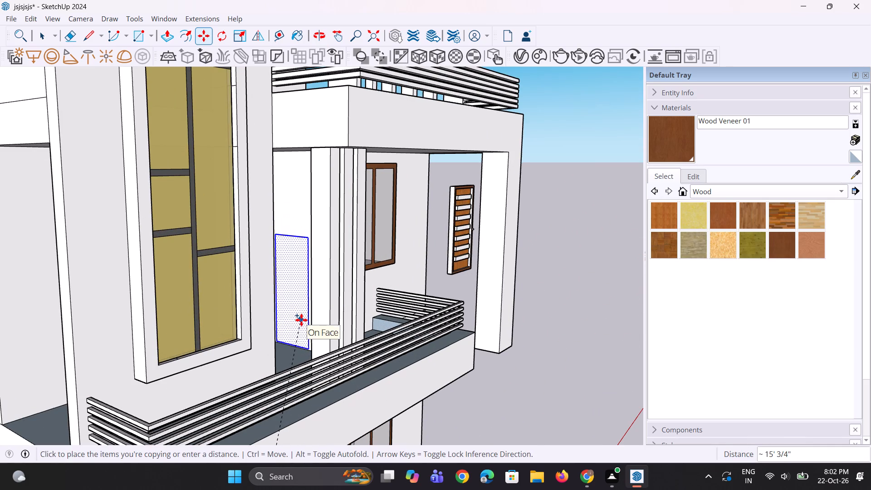
click(301, 320)
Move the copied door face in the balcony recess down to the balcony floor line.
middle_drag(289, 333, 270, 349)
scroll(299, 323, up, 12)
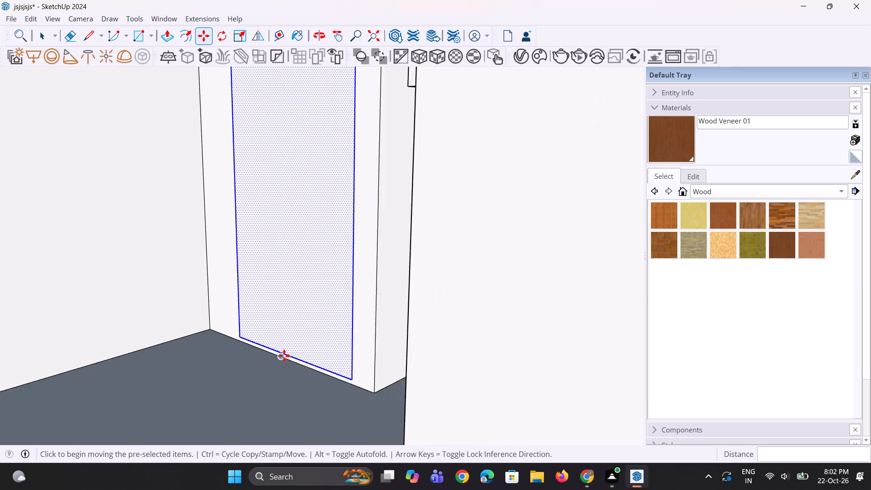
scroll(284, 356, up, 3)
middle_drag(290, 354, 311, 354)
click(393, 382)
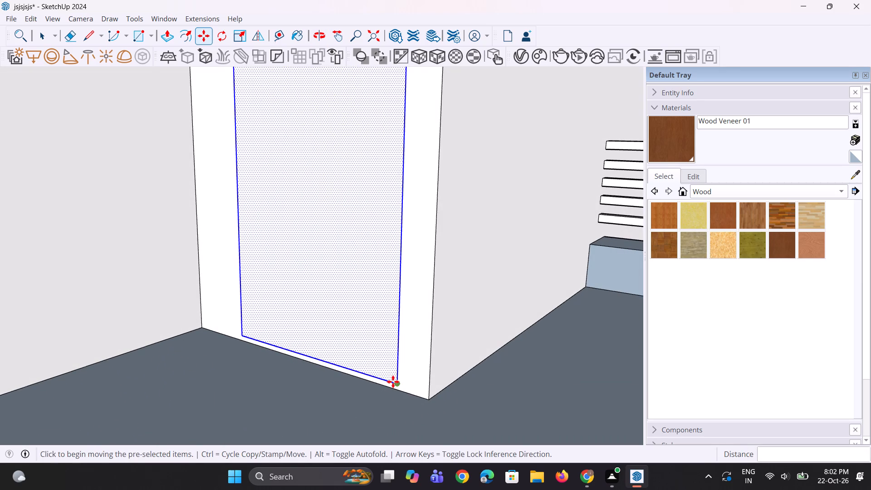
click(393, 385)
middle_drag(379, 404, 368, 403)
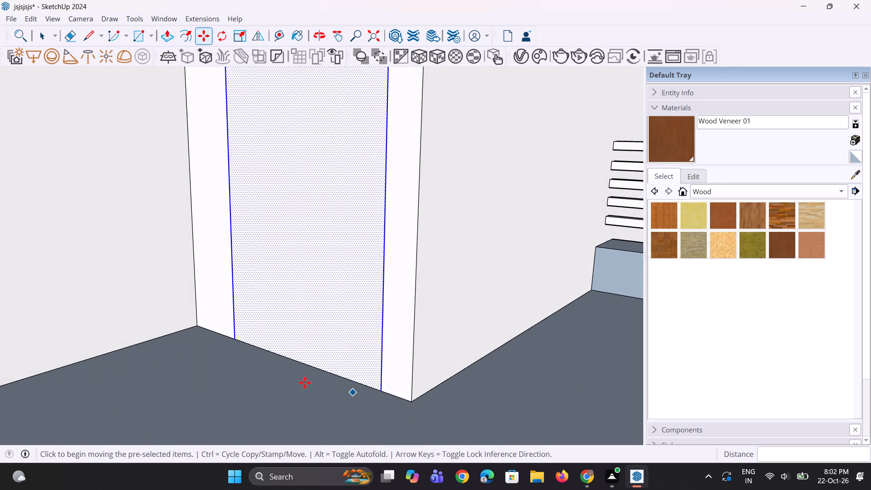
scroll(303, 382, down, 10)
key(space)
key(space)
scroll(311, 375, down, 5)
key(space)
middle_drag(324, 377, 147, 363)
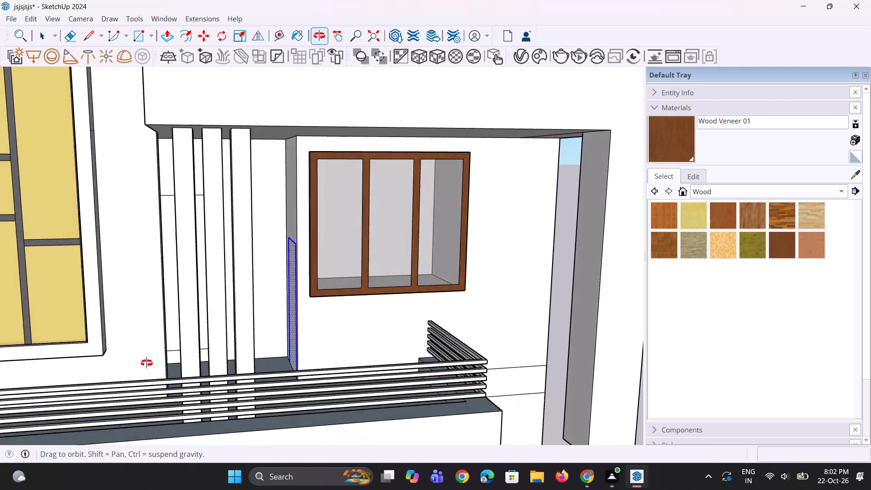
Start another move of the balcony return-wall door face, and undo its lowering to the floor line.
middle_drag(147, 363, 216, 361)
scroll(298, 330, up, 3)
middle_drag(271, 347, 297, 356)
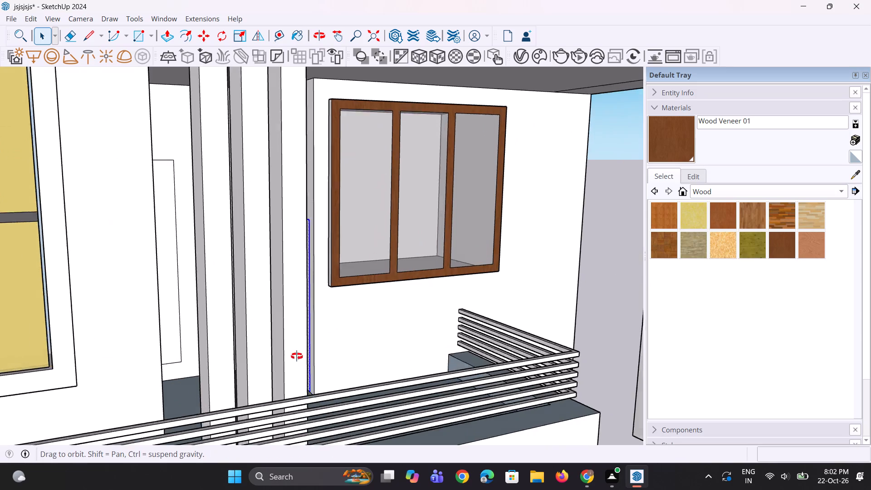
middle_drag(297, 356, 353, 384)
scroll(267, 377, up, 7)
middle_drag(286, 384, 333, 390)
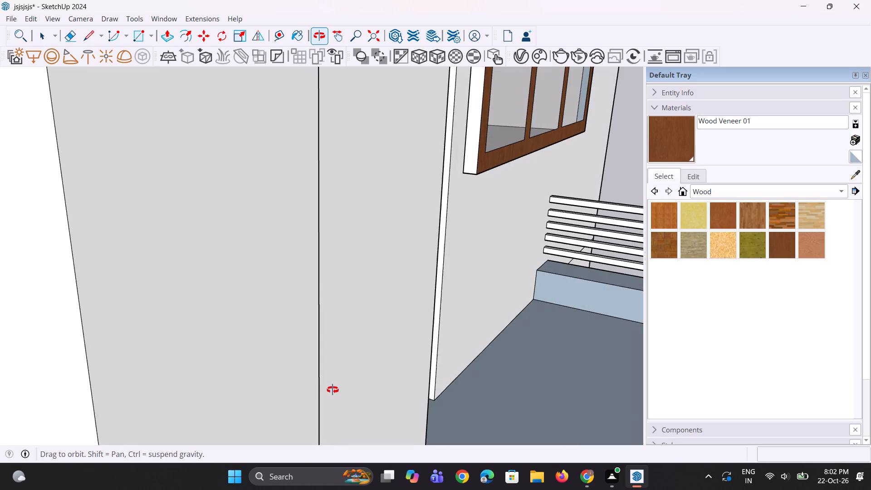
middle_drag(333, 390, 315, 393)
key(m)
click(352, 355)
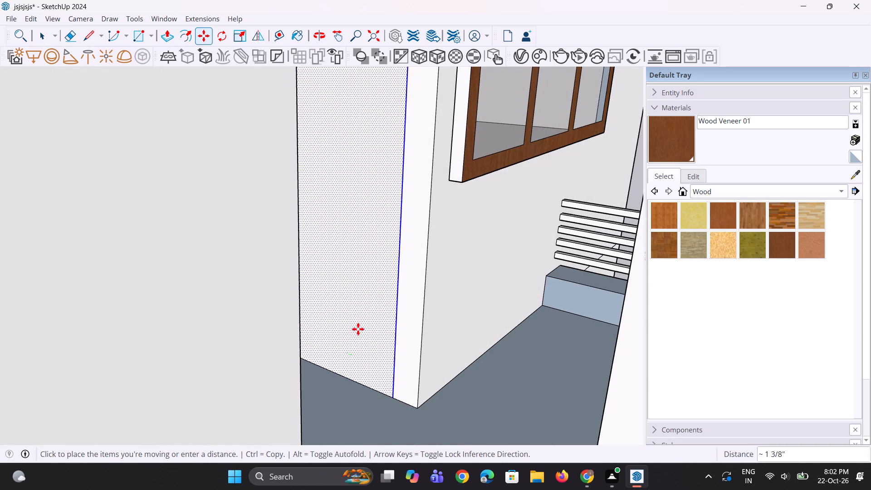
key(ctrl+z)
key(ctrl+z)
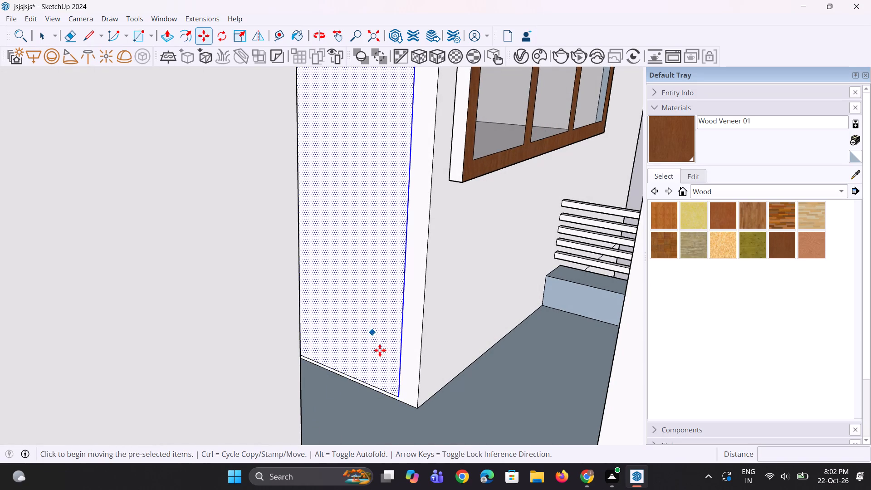
Move the door face on the balcony return wall straight up about 1' 1".
click(382, 359)
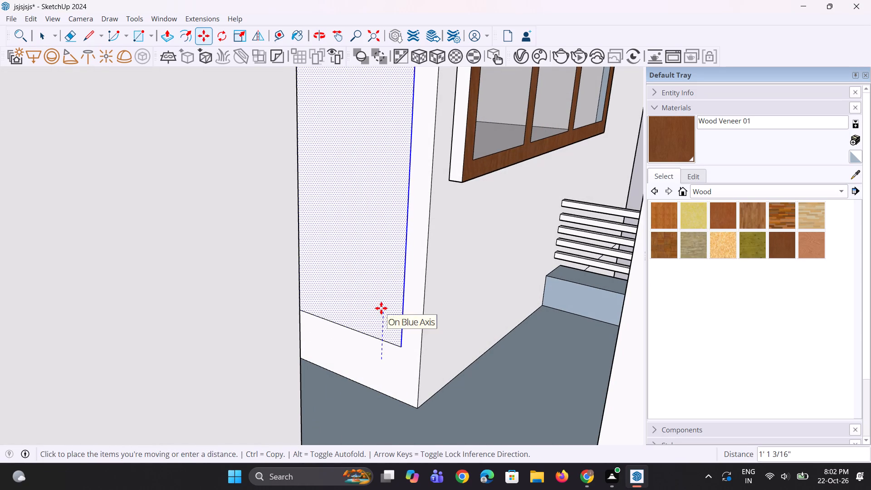
drag(381, 308, 379, 314)
middle_drag(379, 344, 329, 347)
scroll(342, 355, down, 16)
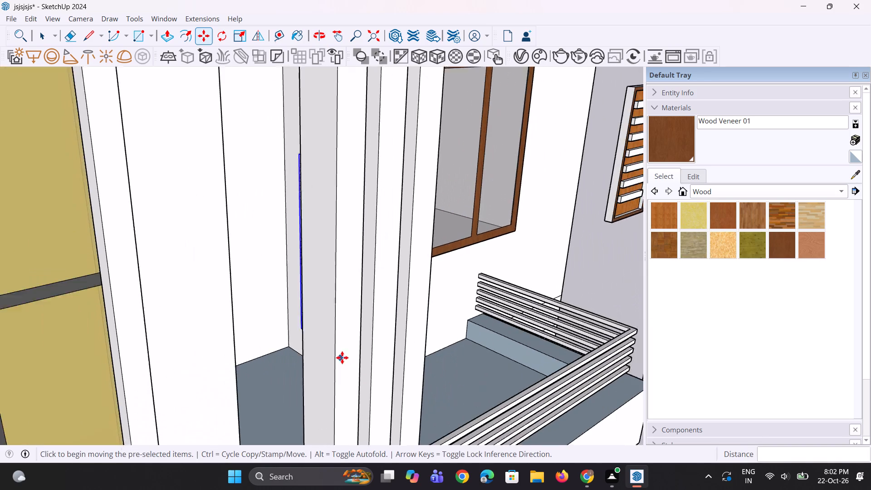
middle_drag(397, 347, 455, 345)
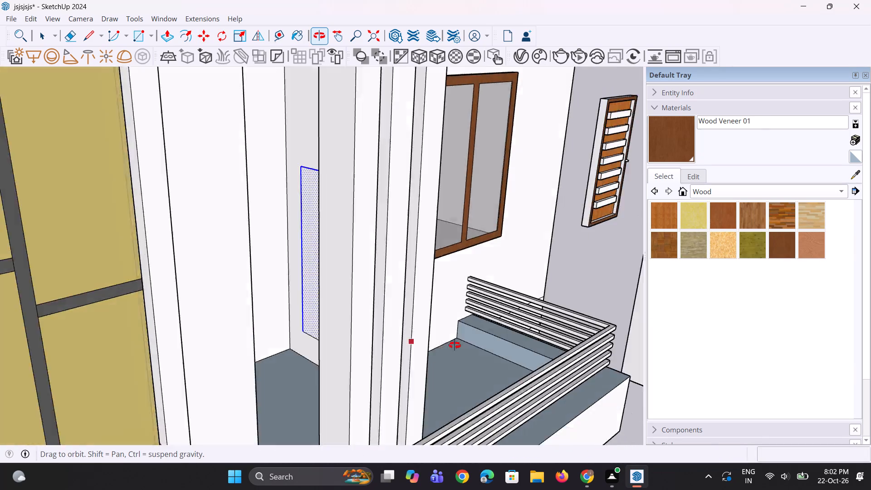
middle_drag(455, 345, 362, 333)
key(space)
key(space)
key(space)
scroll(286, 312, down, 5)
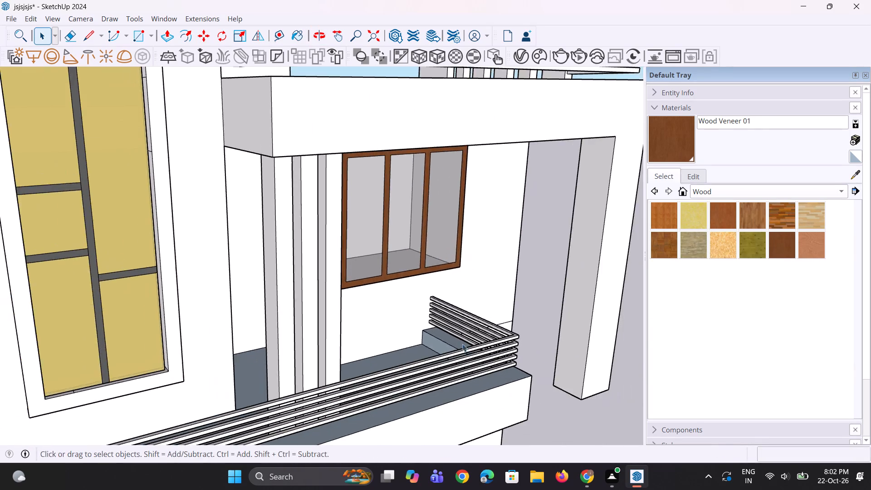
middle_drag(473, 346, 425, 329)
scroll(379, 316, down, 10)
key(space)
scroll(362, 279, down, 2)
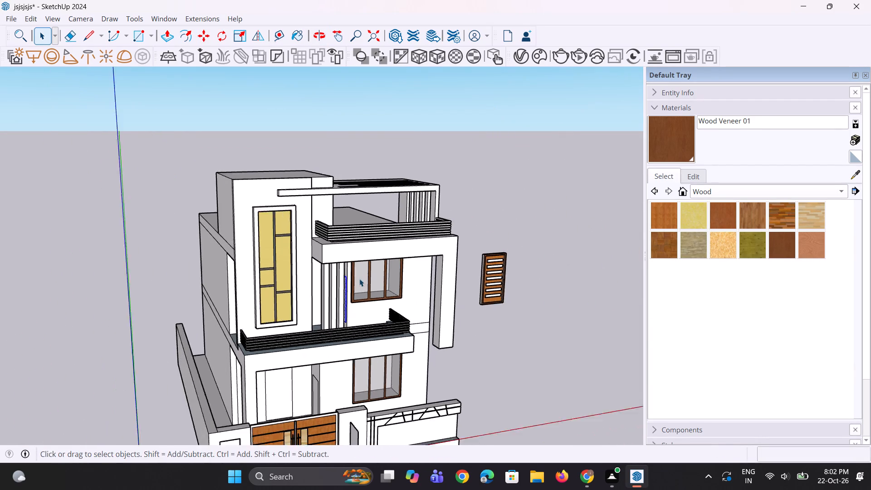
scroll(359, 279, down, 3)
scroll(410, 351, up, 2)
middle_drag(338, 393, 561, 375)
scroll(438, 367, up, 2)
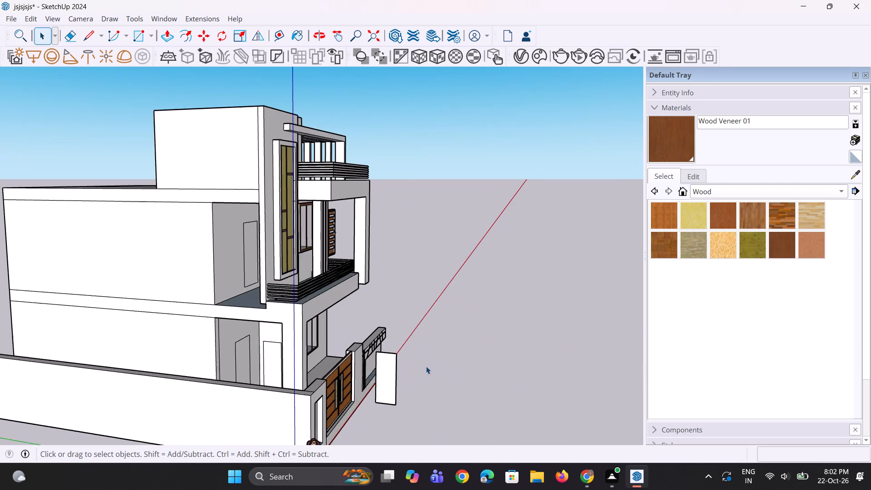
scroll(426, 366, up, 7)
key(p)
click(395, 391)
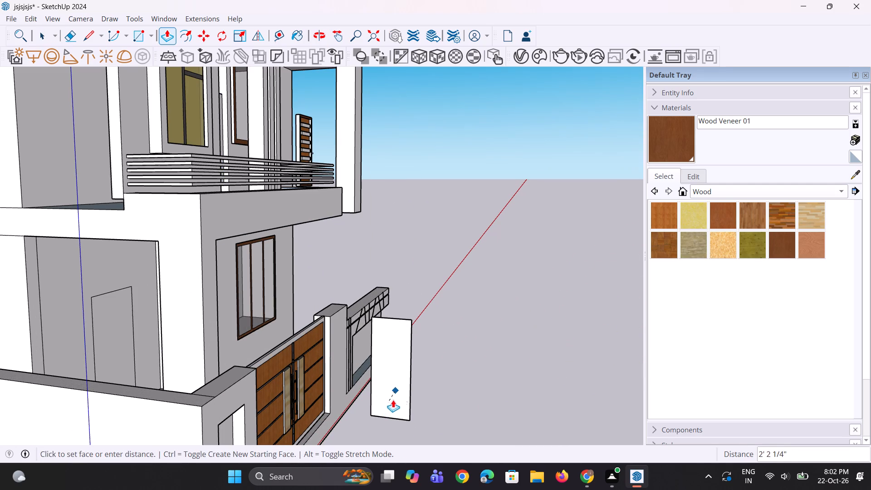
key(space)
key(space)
Clear the selection and extrude the freestanding door face in front of the house by 3".
click(462, 384)
scroll(408, 372, up, 2)
key(p)
click(406, 372)
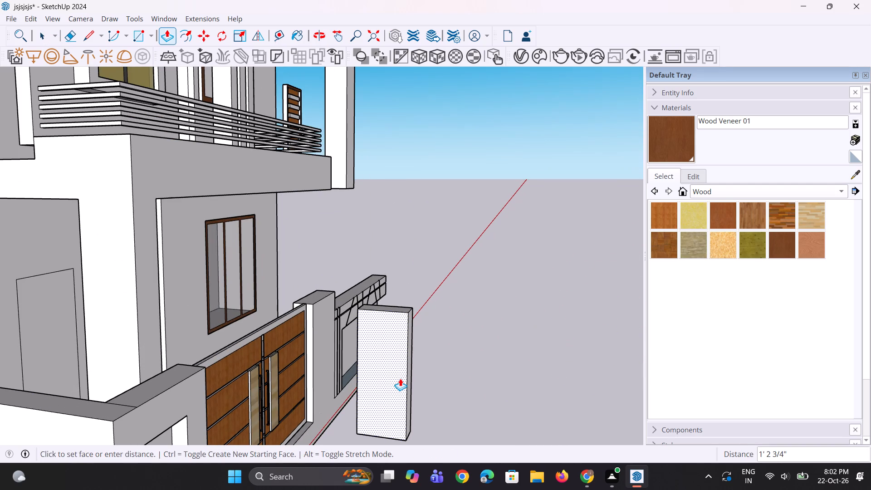
key(3)
key(shift+quotedbl)
key(Return)
middle_drag(413, 385, 422, 387)
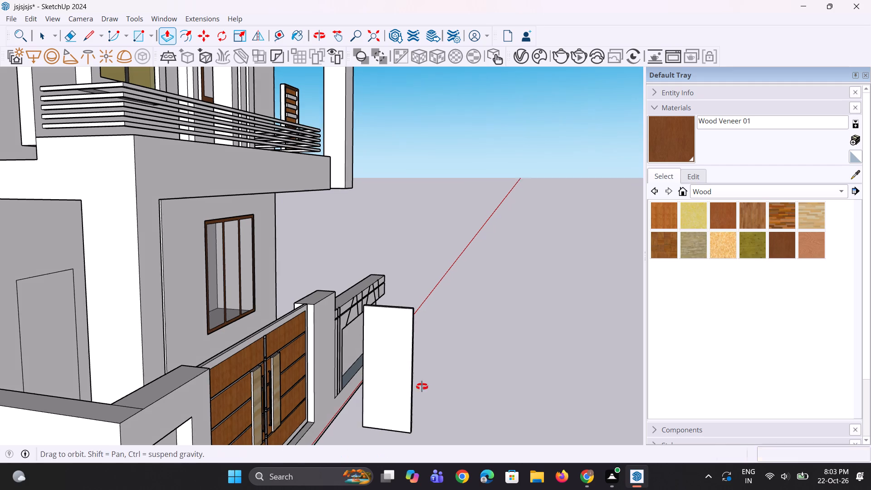
Offset the outline of the freestanding door panel's front face inward by about 3 5/8".
middle_drag(422, 387, 446, 385)
key(space)
click(454, 392)
click(409, 384)
scroll(393, 379, up, 3)
key(f)
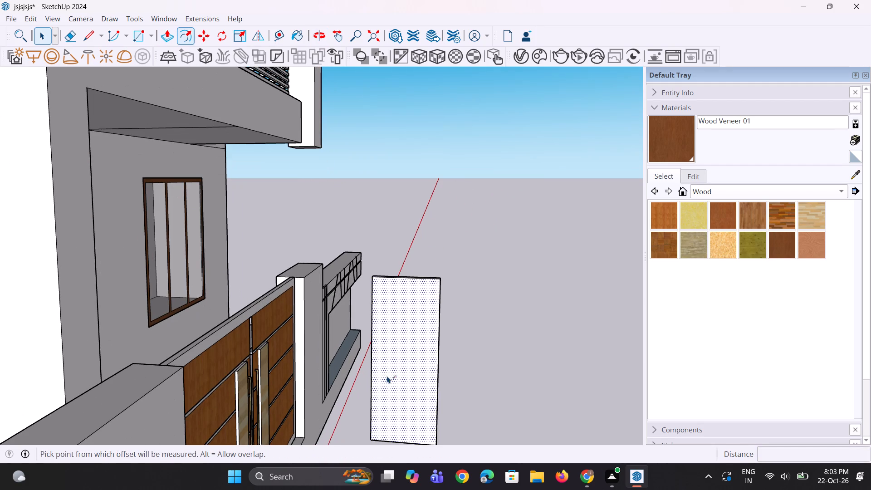
click(384, 370)
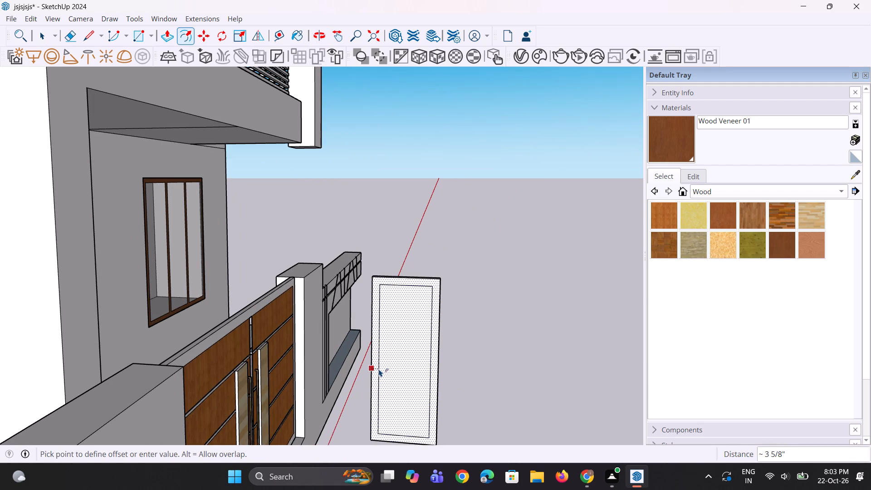
click(379, 369)
Draw a horizontal rectangle about 1' 6" wide and 3" high near the top of the door's inner panel.
key(space)
click(401, 391)
scroll(406, 393, up, 2)
scroll(405, 396, down, 5)
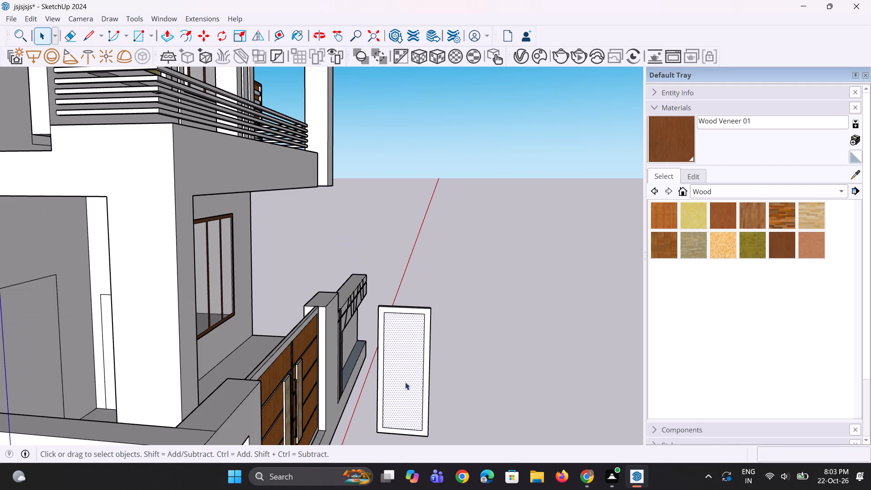
key(r)
scroll(407, 333, up, 7)
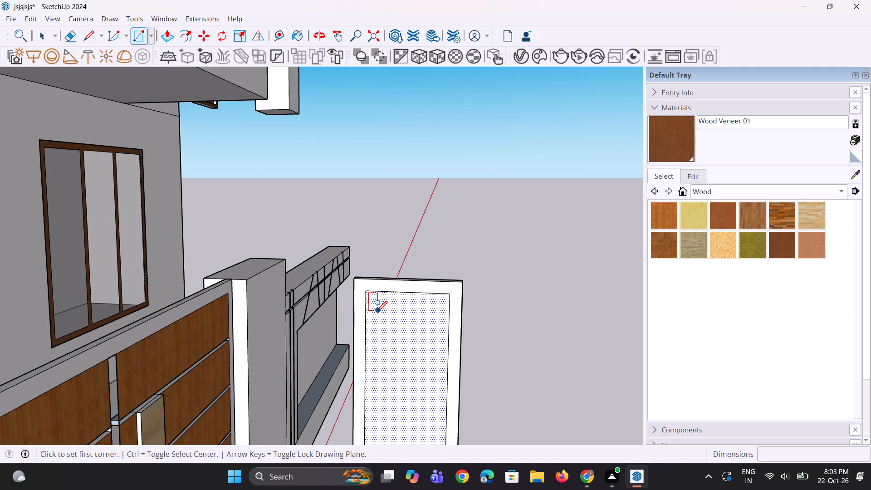
click(377, 311)
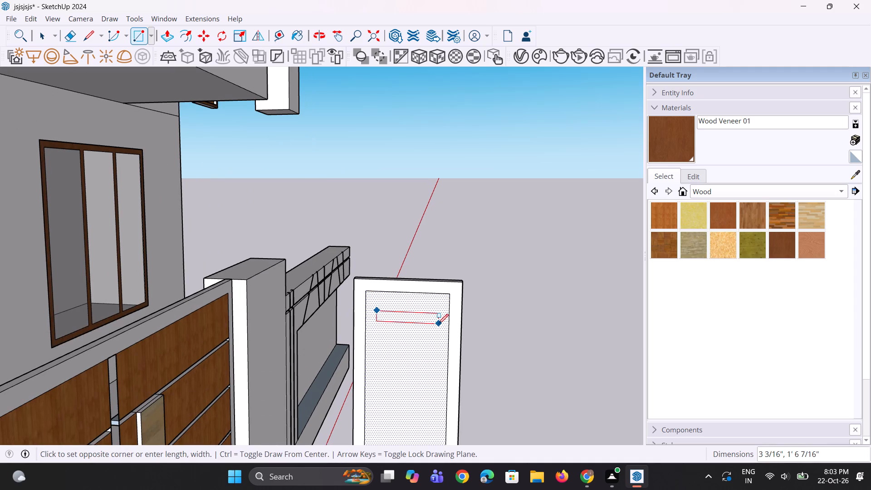
click(439, 324)
Copy the rectangle straight down about 8 3/16" on the inner panel and repeat the copy 7 times.
key(space)
click(431, 320)
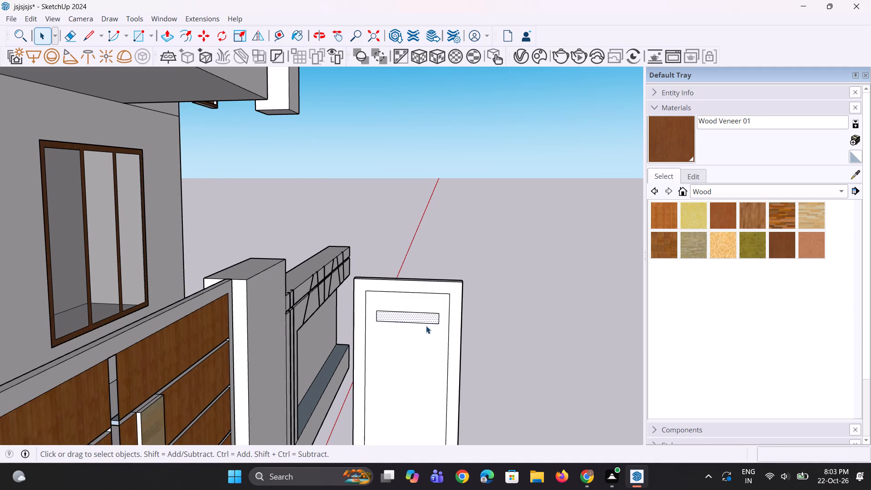
key(m)
click(427, 324)
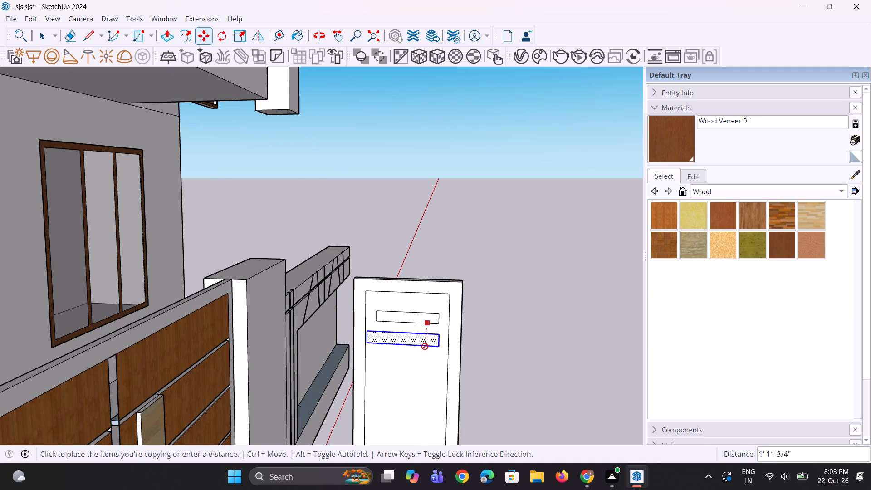
middle_drag(433, 348, 395, 338)
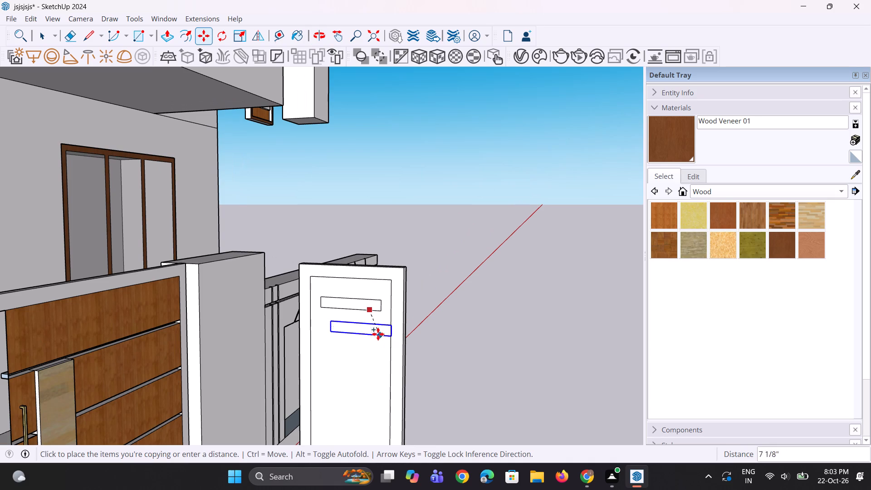
click(372, 338)
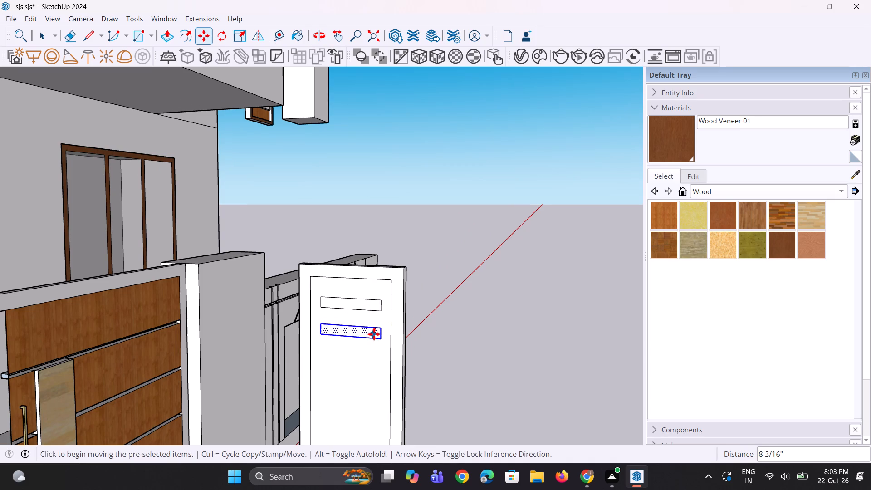
key(asterisk)
key(7)
key(Return)
scroll(381, 322, down, 3)
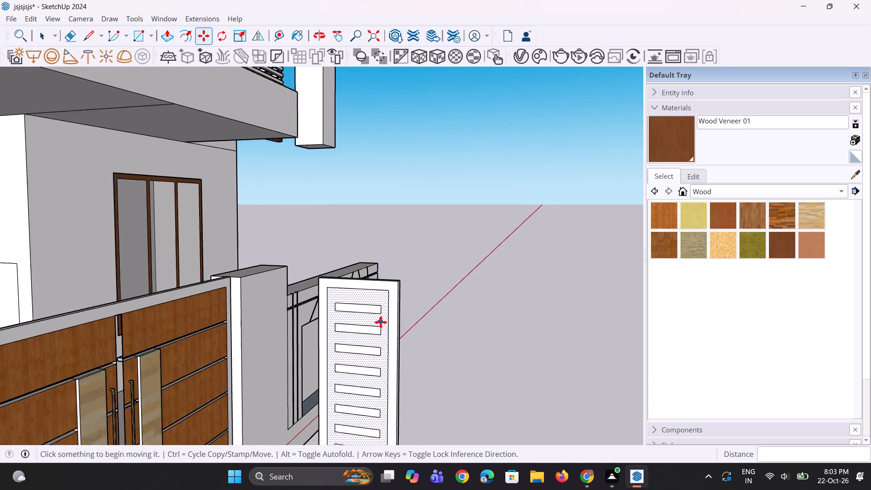
scroll(381, 322, down, 5)
middle_drag(377, 351, 404, 351)
scroll(406, 351, down, 1)
key(space)
scroll(420, 373, up, 2)
key(space)
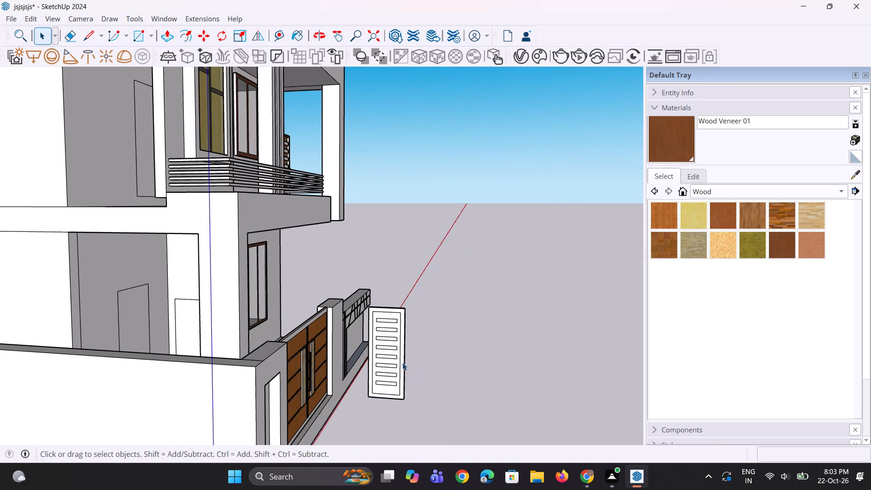
Draw a 1" line straight out from the door's side frame strip as the upper end of the handle path.
scroll(402, 362, up, 14)
key(space)
key(space)
key(space)
key(space)
scroll(401, 355, up, 1)
middle_drag(401, 355, 361, 369)
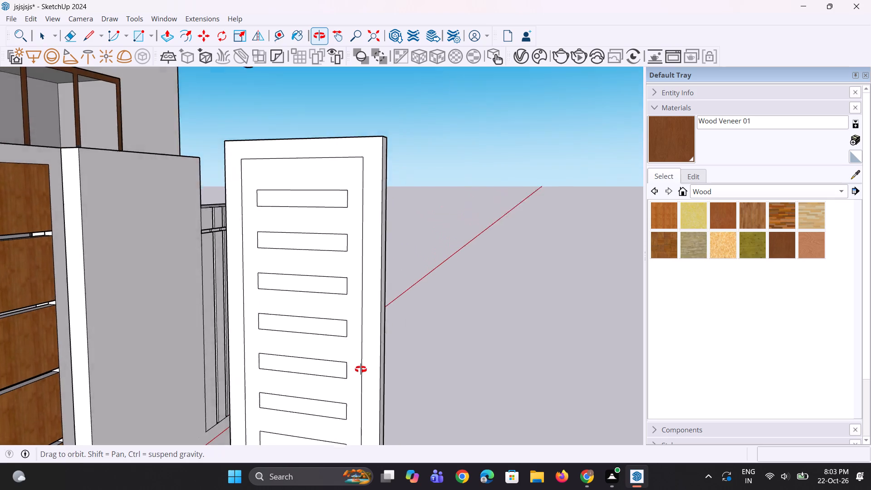
middle_drag(361, 369, 360, 370)
scroll(369, 364, up, 2)
key(l)
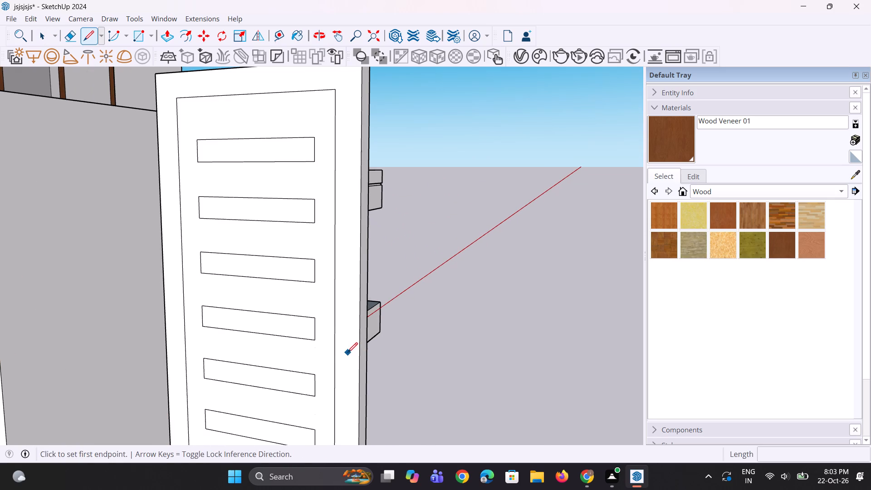
click(347, 353)
click(340, 356)
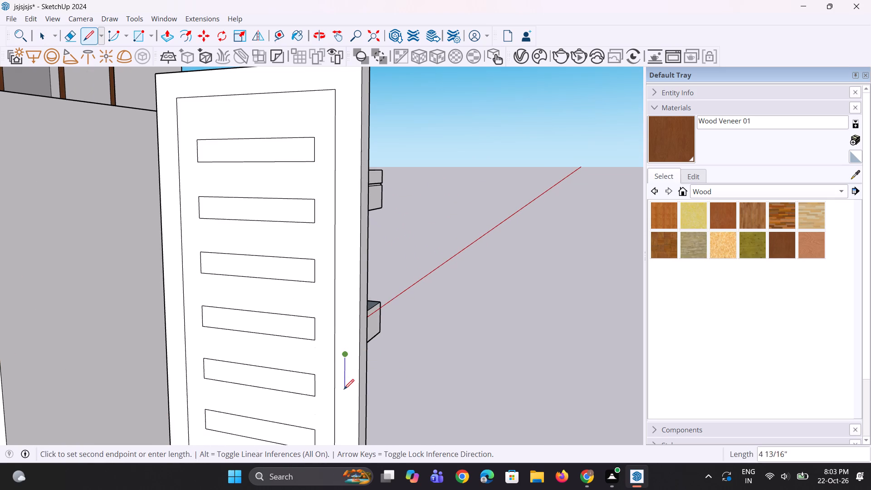
middle_drag(345, 363, 289, 365)
scroll(277, 356, up, 1)
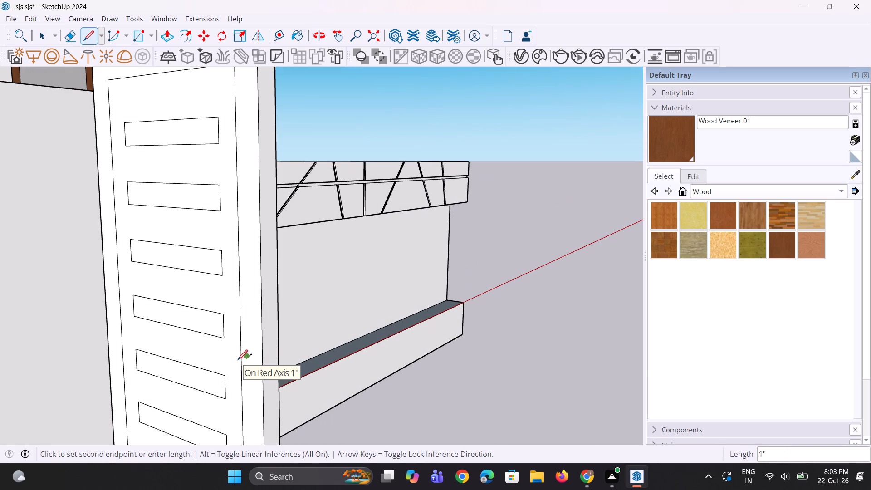
key(z)
key(z)
scroll(260, 356, up, 1)
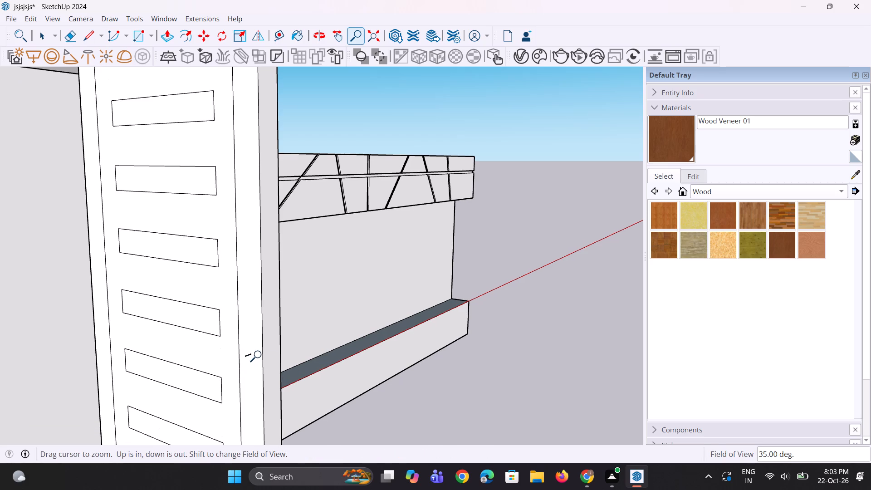
key(l)
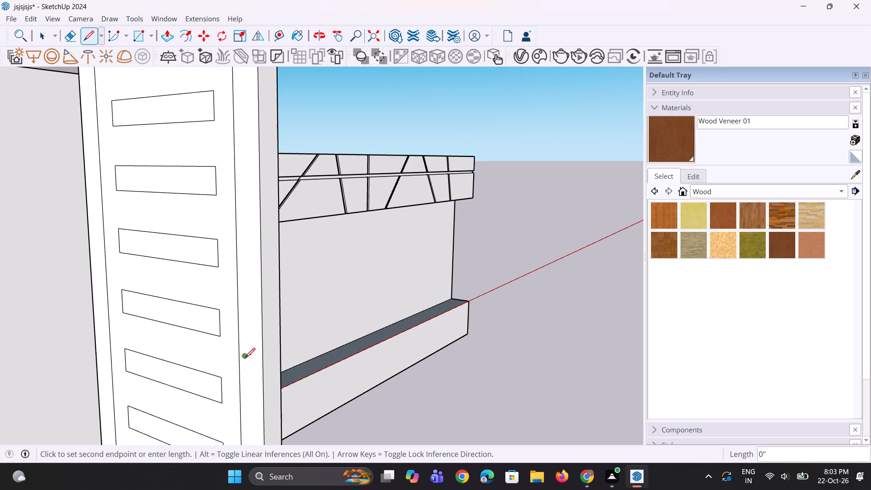
click(245, 358)
Complete the handle path with a vertical line about 1' 6" long downward and a 1" return to the door face.
scroll(251, 395, down, 10)
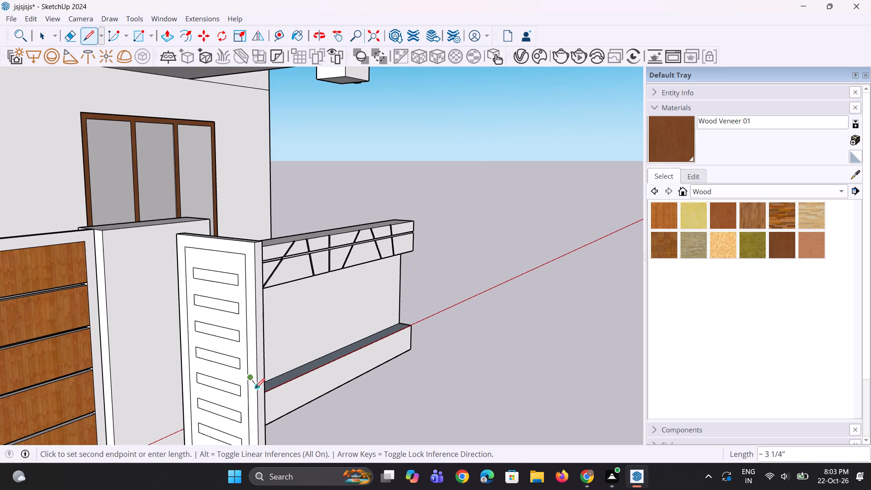
scroll(253, 438, up, 2)
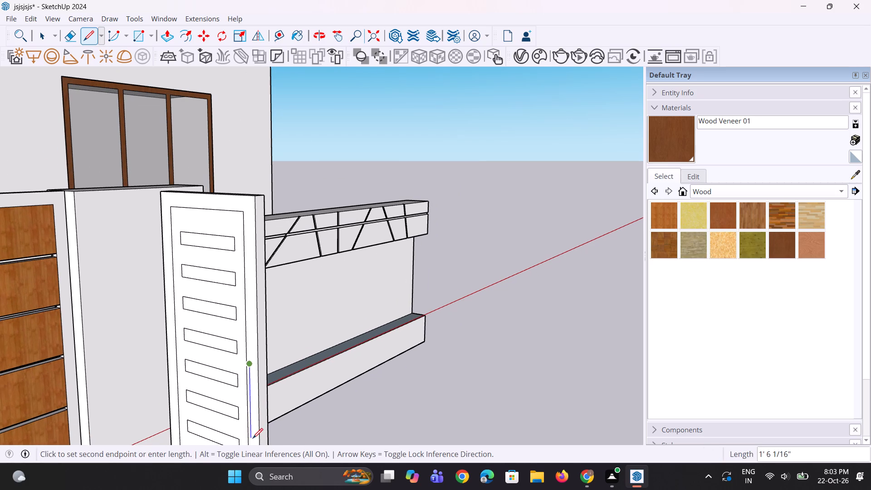
click(253, 438)
scroll(258, 438, up, 8)
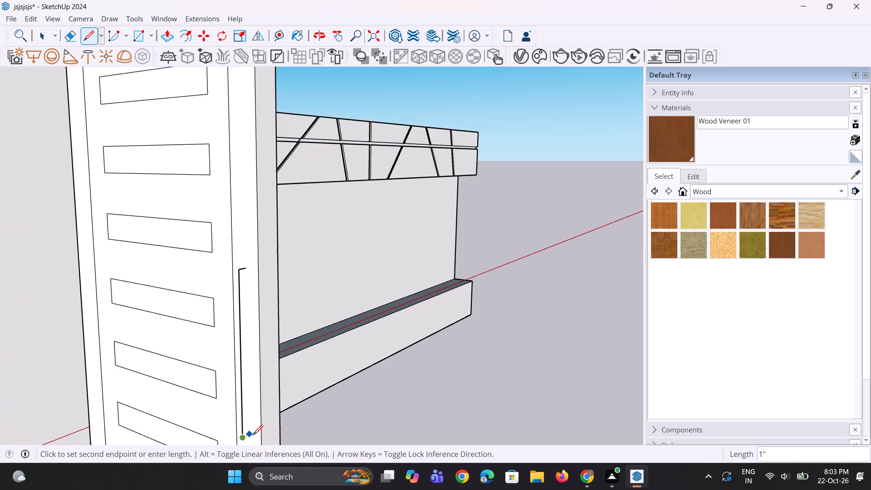
scroll(253, 435, up, 3)
click(253, 434)
scroll(253, 434, up, 1)
middle_drag(251, 433, 306, 420)
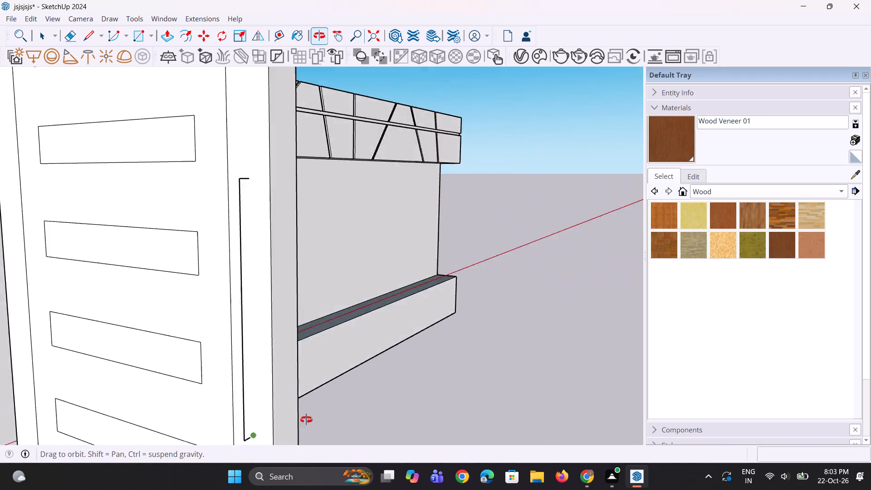
middle_drag(306, 420, 395, 414)
key(space)
Draw a circle of about 5/16" radius on the door face, centred on the handle path's upper end.
scroll(336, 397, down, 5)
key(c)
scroll(333, 272, up, 1)
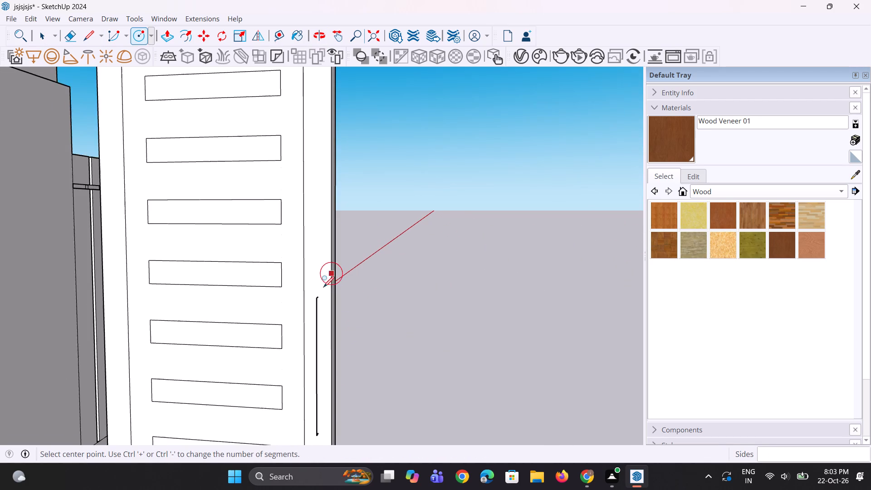
scroll(316, 303, up, 11)
middle_drag(313, 314, 326, 387)
scroll(342, 293, up, 2)
click(317, 286)
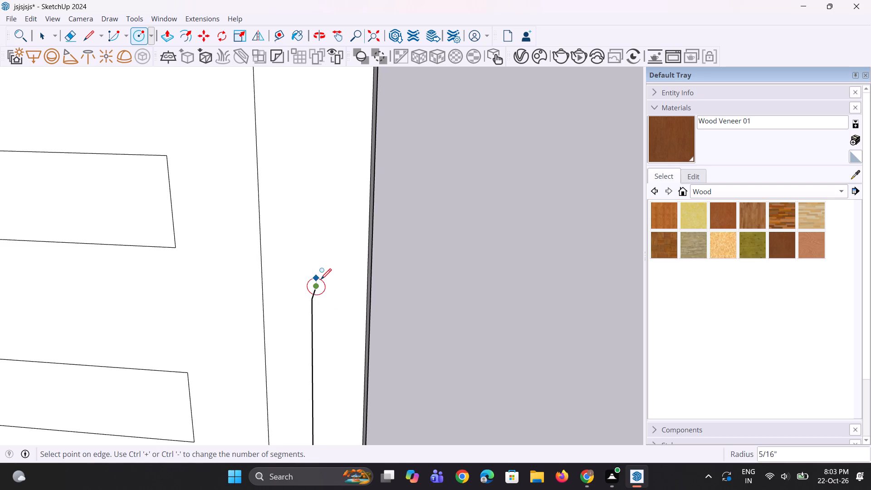
click(321, 277)
Select the three-segment handle path and sweep the circle along it with Follow Me to form the door handle.
key(space)
click(312, 297)
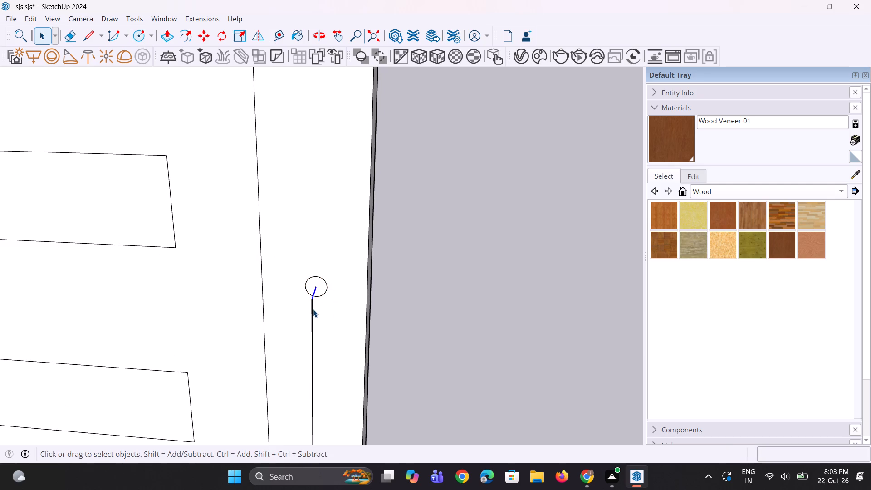
ctrl+click(312, 310)
scroll(298, 301, down, 9)
middle_drag(283, 382, 273, 358)
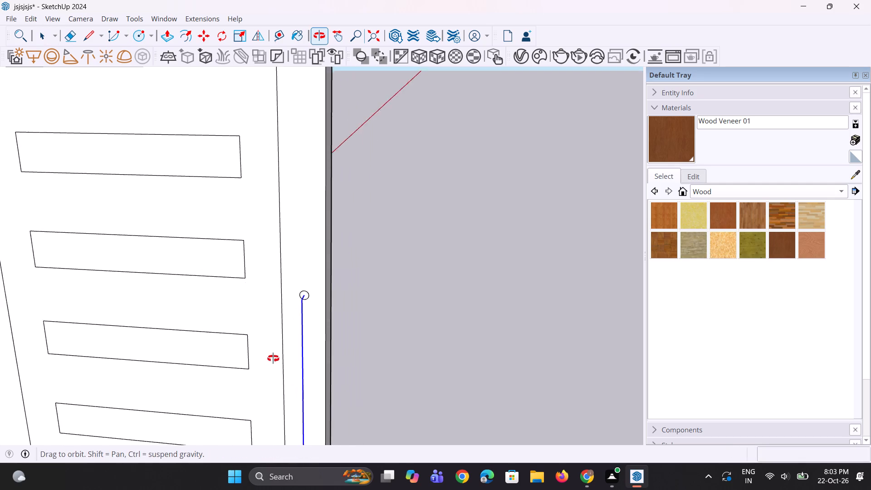
middle_drag(273, 358, 271, 344)
scroll(308, 306, down, 10)
middle_drag(286, 382, 237, 403)
scroll(254, 404, up, 6)
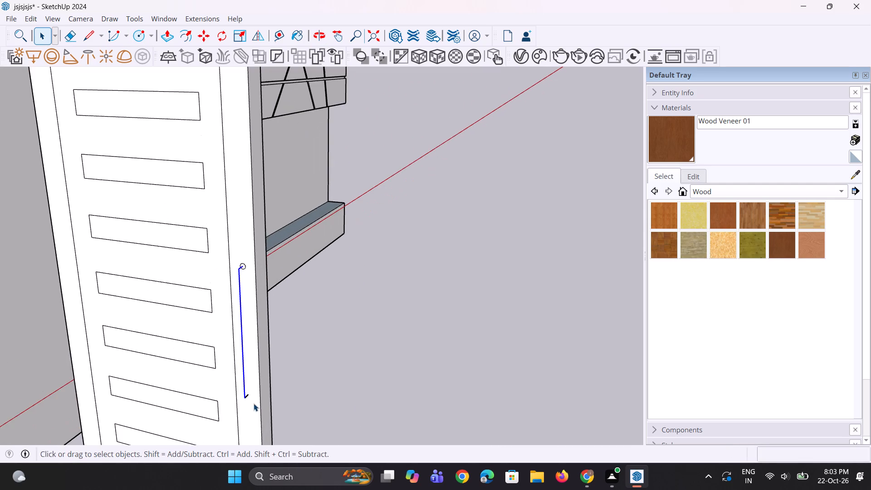
scroll(254, 403, up, 5)
ctrl+click(243, 390)
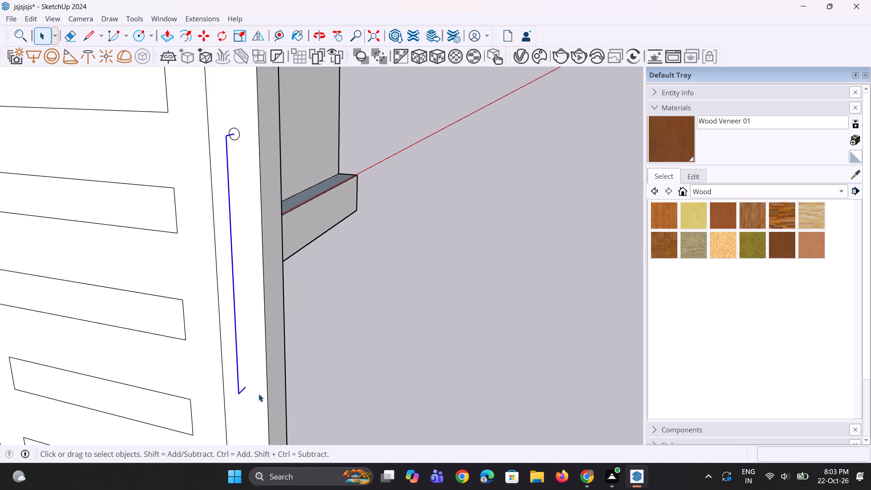
scroll(487, 289, down, 3)
click(20, 40)
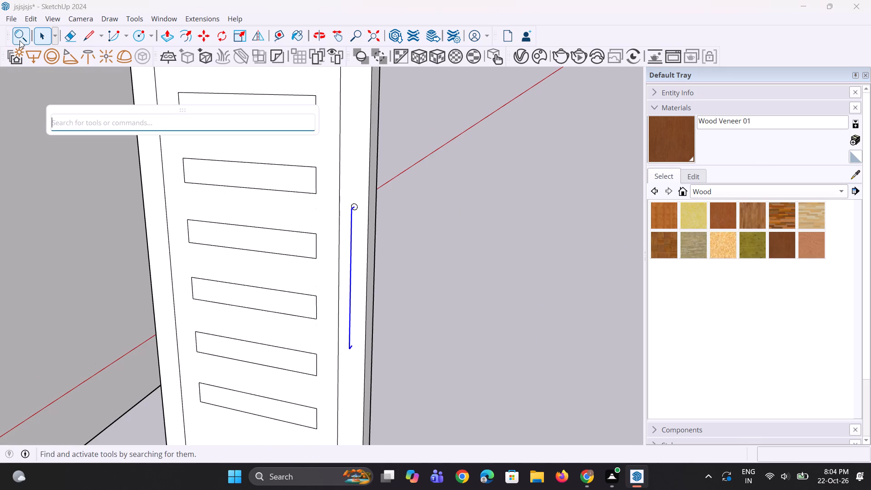
key(f)
key(o)
key(l)
key(l)
click(64, 151)
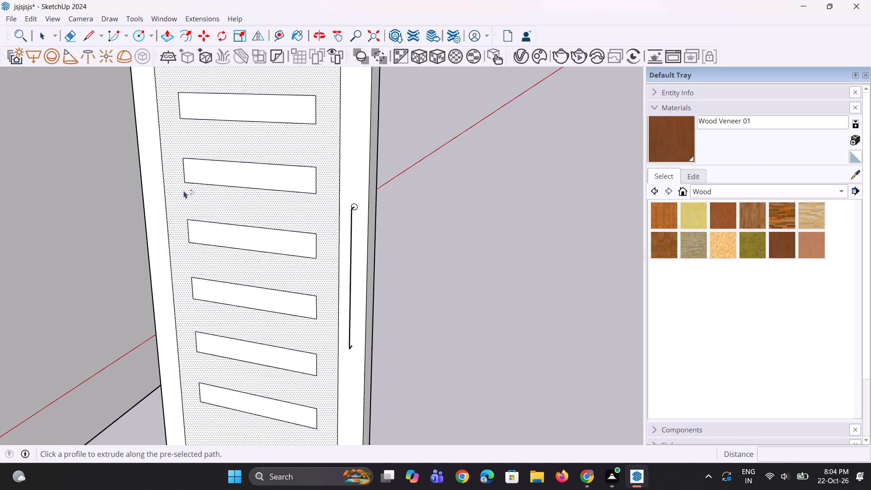
scroll(240, 200, up, 2)
scroll(378, 209, up, 2)
click(381, 211)
middle_drag(384, 234, 366, 233)
scroll(383, 234, up, 1)
key(space)
key(space)
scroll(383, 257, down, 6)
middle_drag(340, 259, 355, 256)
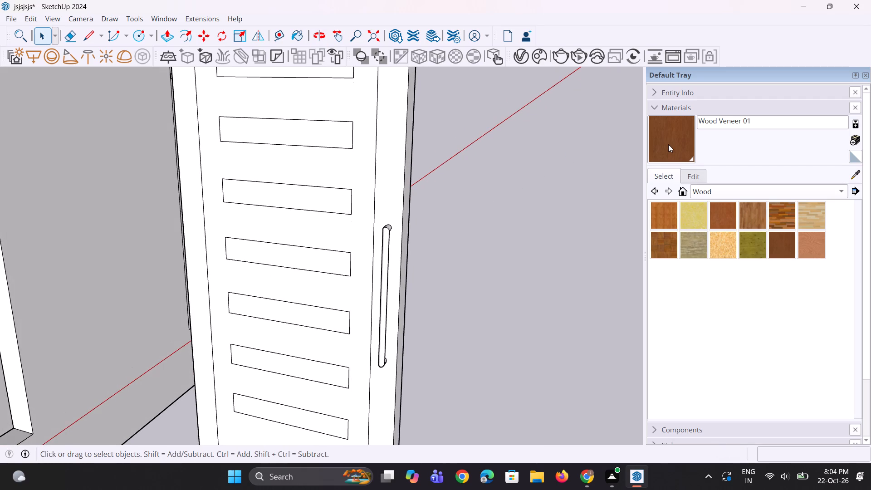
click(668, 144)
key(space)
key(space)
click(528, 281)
Raise all eight horizontal slats from the door panel with Push/Pull, reusing the previous extrusion distance.
key(p)
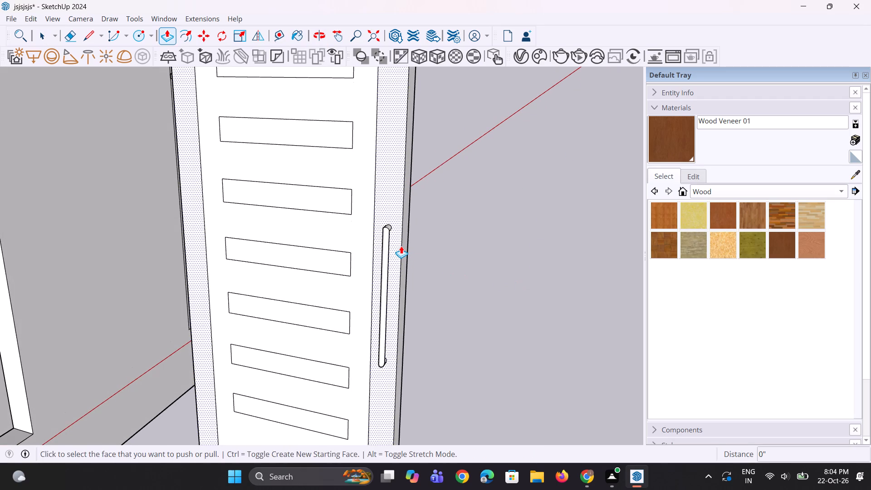
click(401, 246)
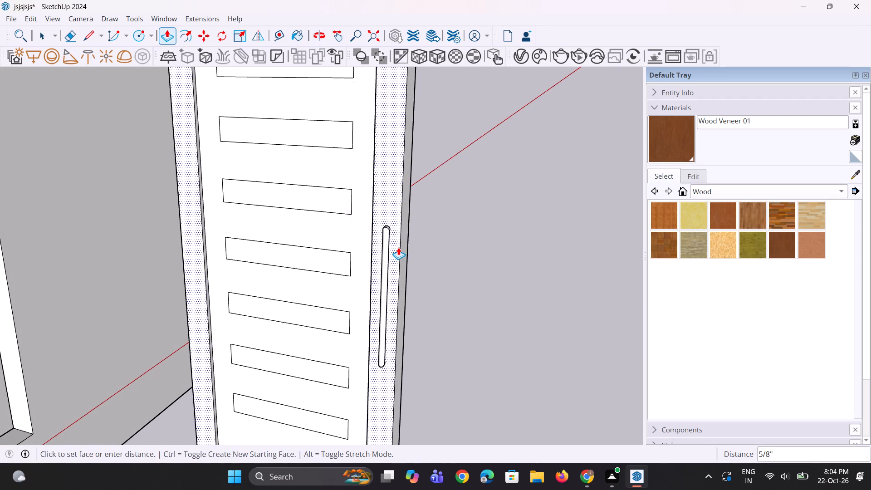
key(Escape)
middle_drag(416, 261, 411, 261)
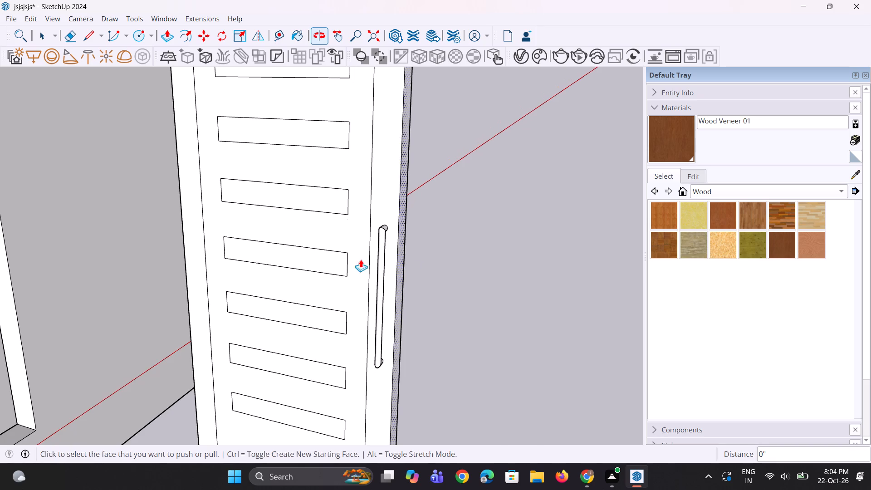
double_click(313, 262)
double_click(323, 208)
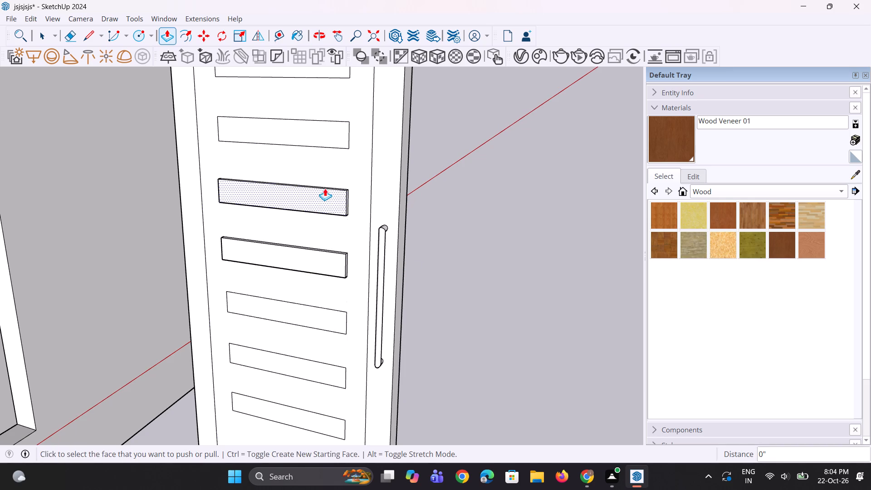
double_click(324, 142)
scroll(310, 283, down, 5)
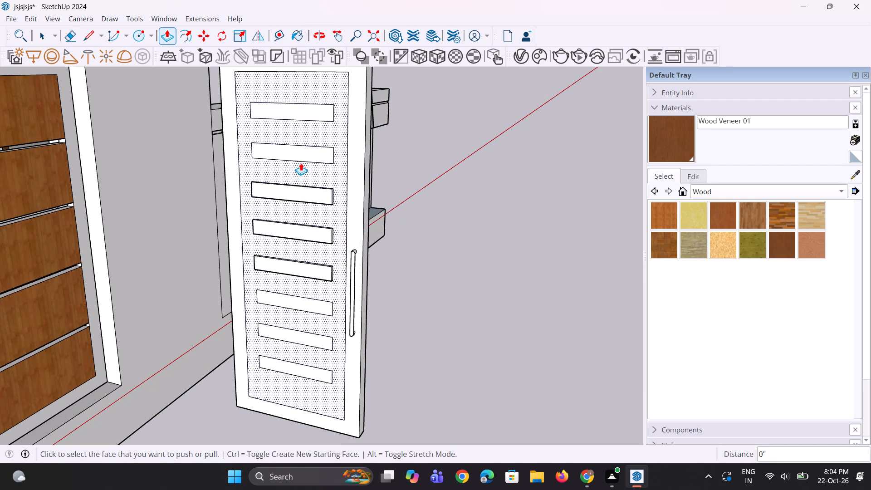
double_click(301, 157)
double_click(309, 116)
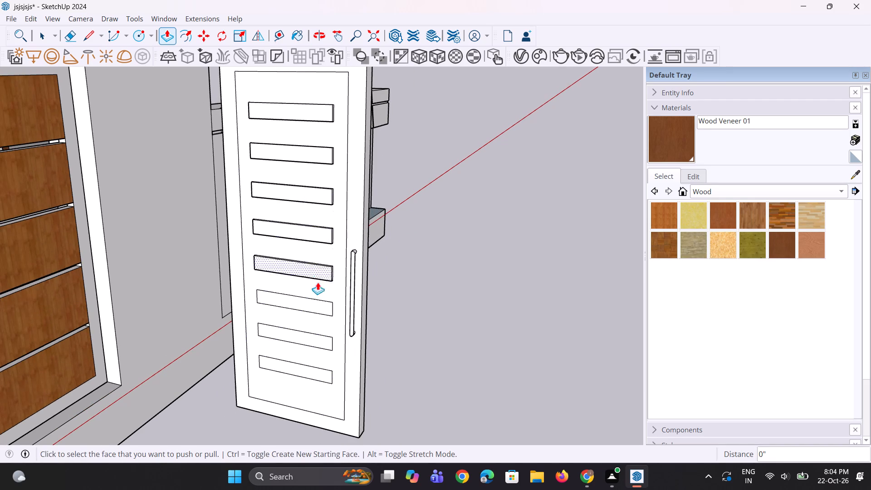
scroll(317, 279, up, 2)
double_click(320, 305)
double_click(330, 351)
double_click(315, 400)
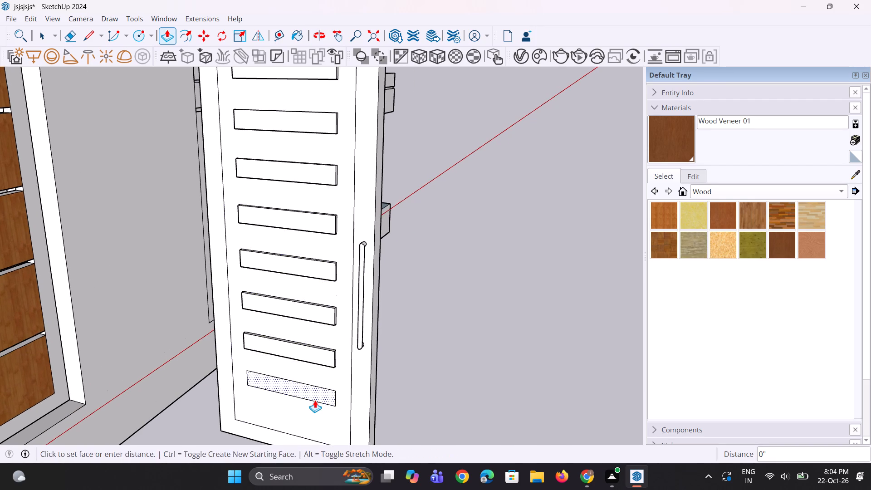
click(354, 399)
click(357, 401)
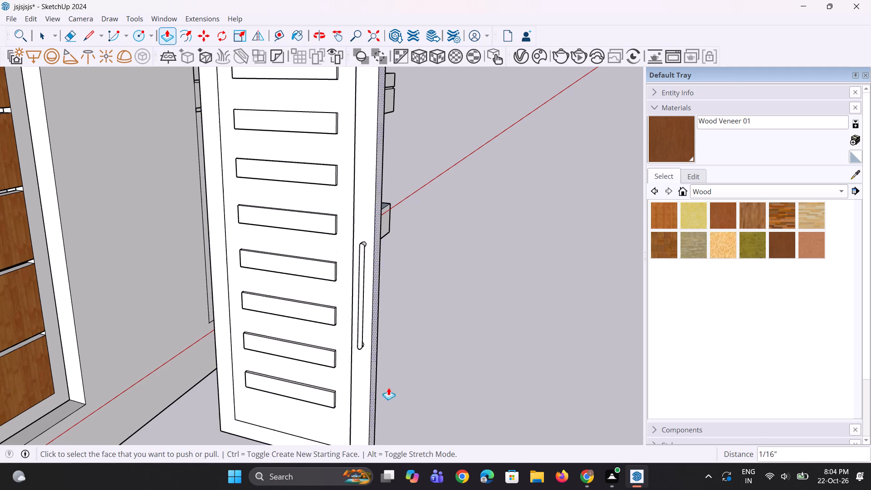
Paint the door's outer frame with the Wood Veneer 01 material.
middle_drag(390, 387, 401, 382)
key(space)
key(space)
key(space)
key(space)
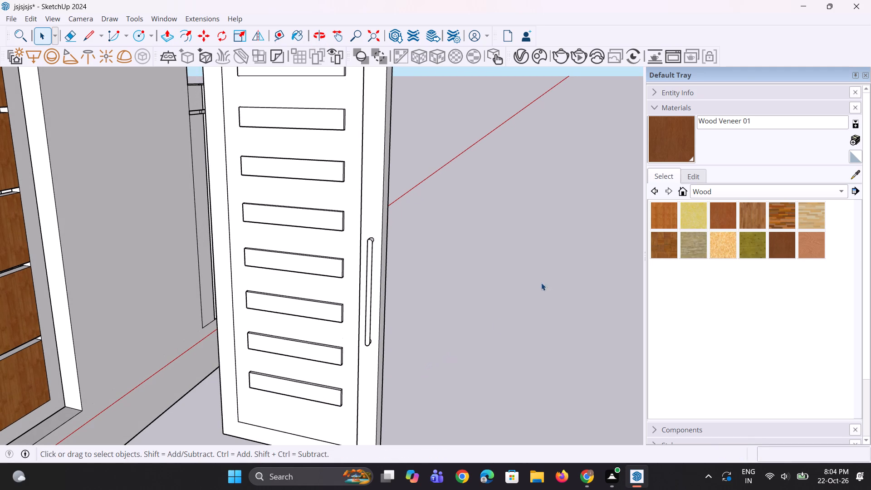
click(655, 145)
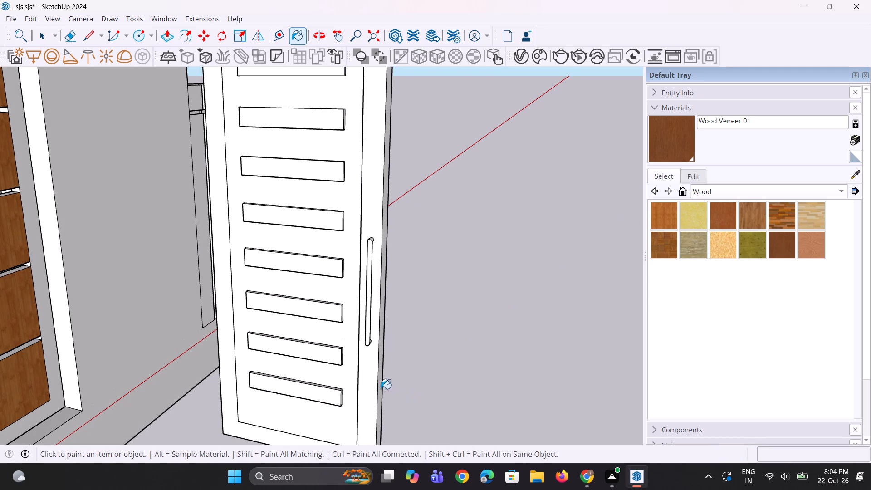
click(375, 386)
scroll(369, 400, down, 5)
middle_drag(366, 384, 394, 372)
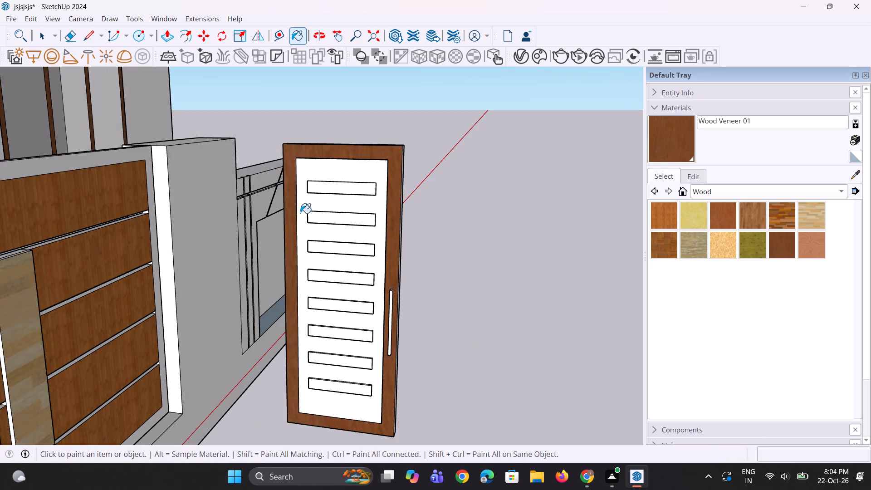
Paint the door's inner panel behind the slats with the Wood Bamboo material.
click(666, 222)
scroll(318, 292, up, 2)
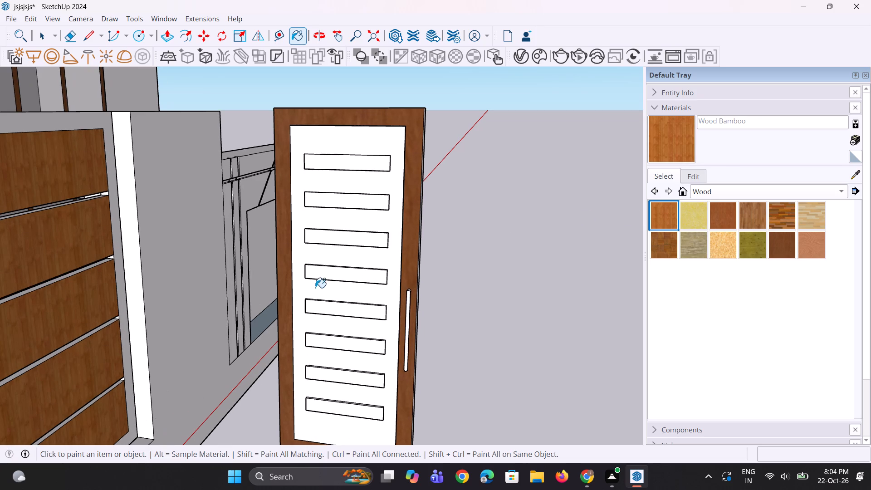
click(312, 289)
scroll(323, 364, down, 5)
middle_drag(341, 356, 395, 342)
key(space)
key(space)
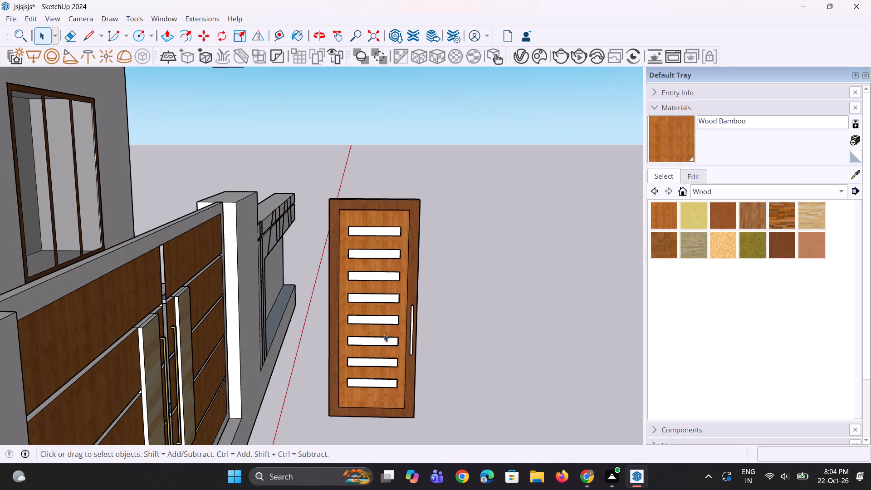
Select the whole freestanding door with its slats and handle and make it a group.
scroll(377, 330, down, 4)
drag(338, 227, 443, 436)
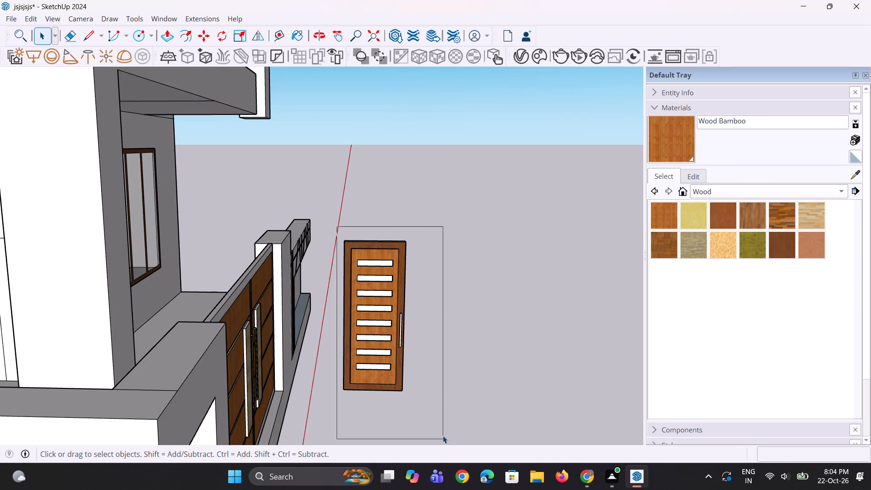
drag(443, 436, 443, 438)
right_click(364, 303)
click(404, 171)
middle_drag(453, 374, 369, 402)
click(508, 412)
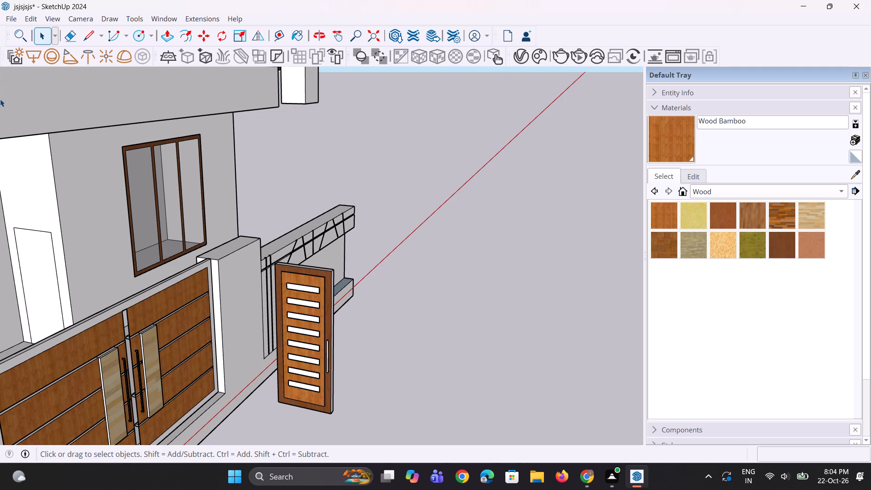
Push the ground-floor side-wall door outline inward about 2' 2" and repeat it on the matching upper-floor outline.
scroll(1, 120, up, 1)
key(p)
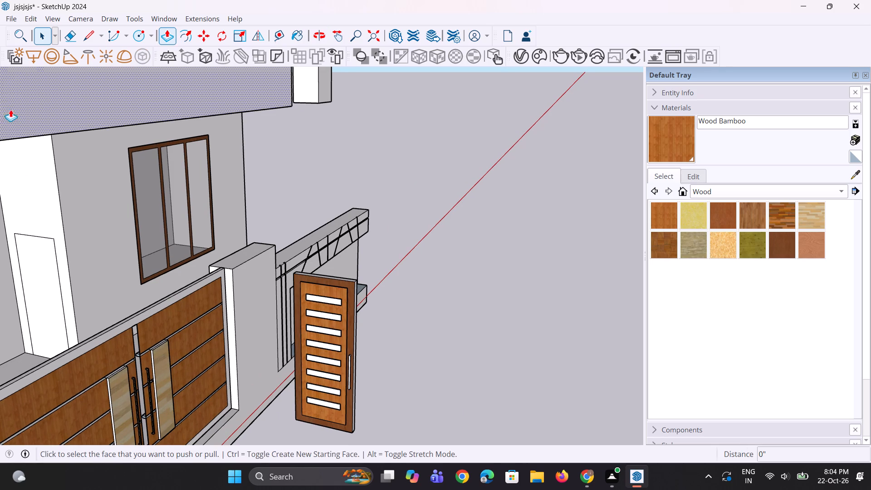
click(49, 271)
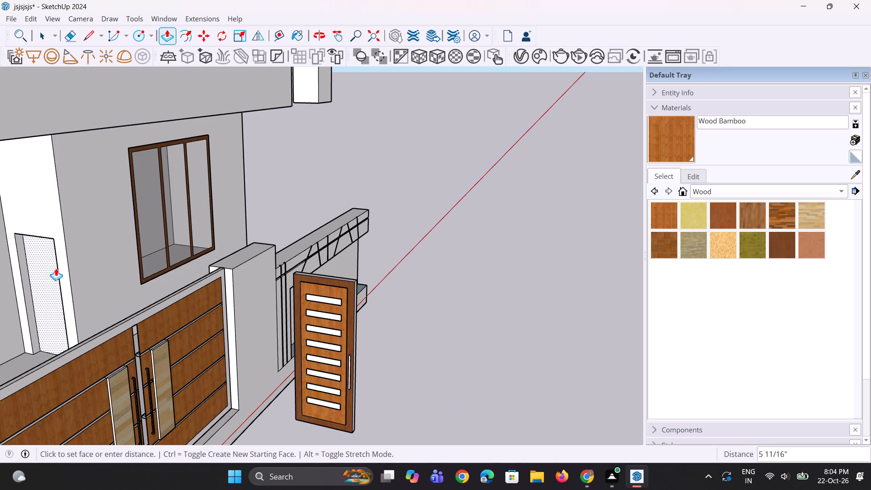
key(Escape)
middle_drag(71, 263, 90, 234)
scroll(92, 216, down, 11)
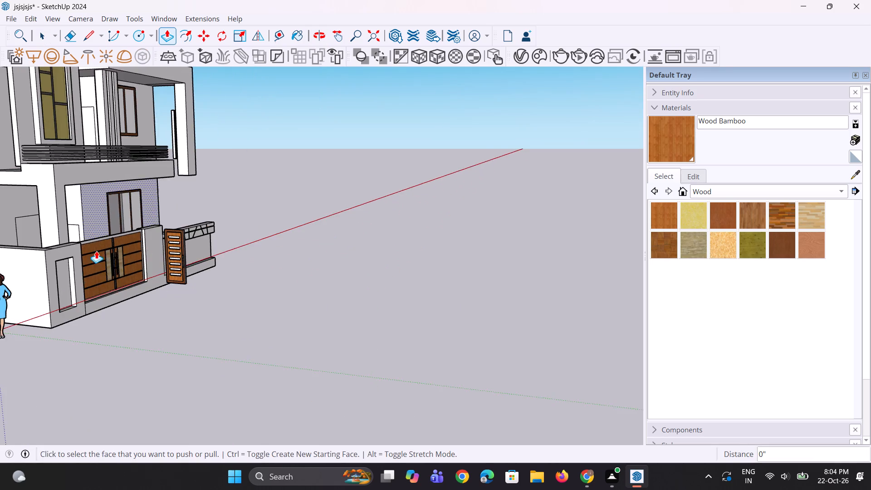
middle_drag(98, 267, 53, 304)
scroll(103, 265, down, 5)
scroll(107, 194, up, 8)
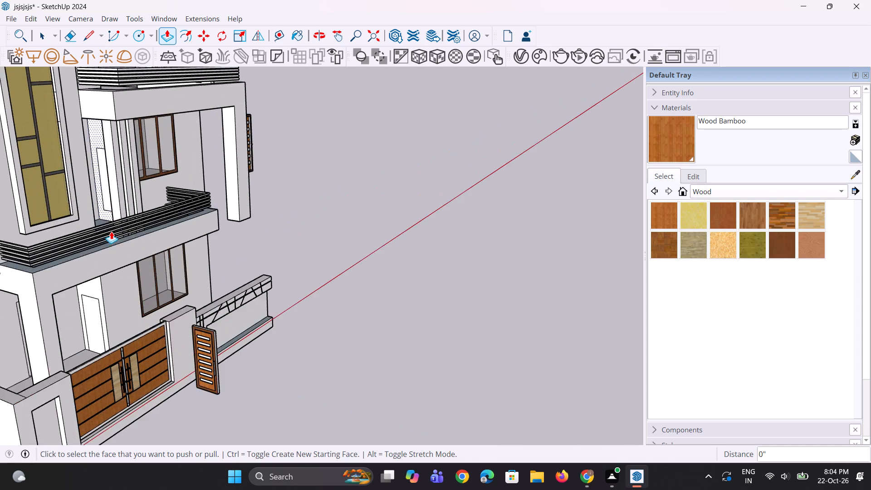
scroll(111, 231, up, 2)
click(88, 332)
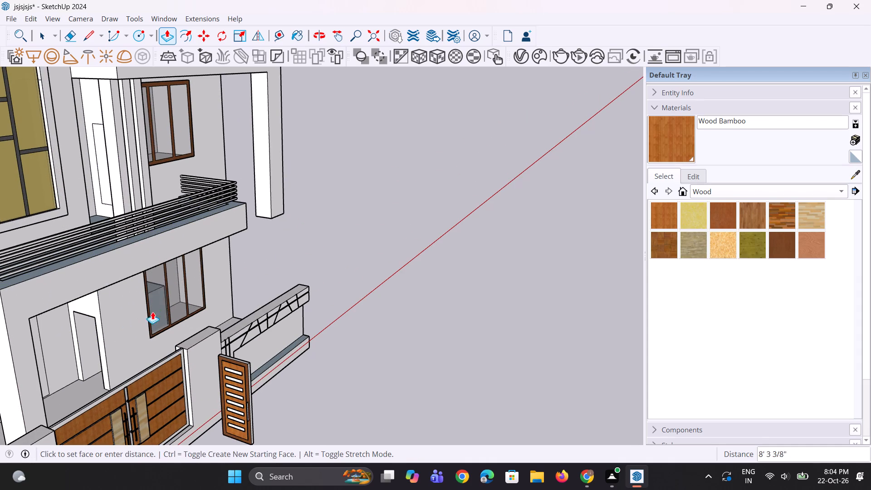
click(113, 331)
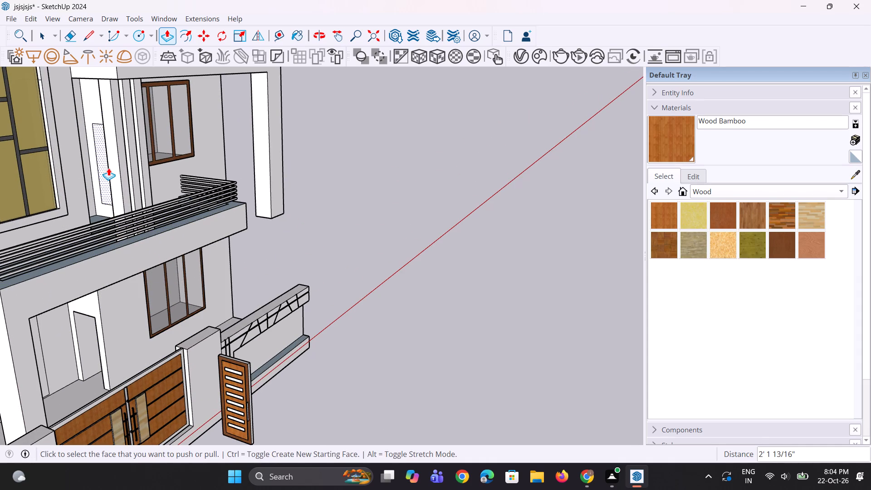
double_click(108, 168)
middle_drag(124, 203, 142, 200)
Copy the grouped door by its lower corner into the ground-floor side-wall door opening.
key(space)
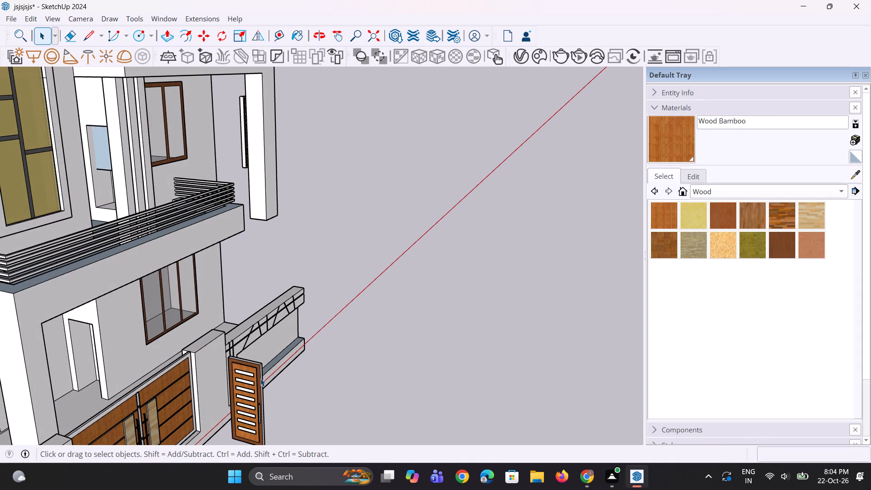
click(259, 381)
key(m)
scroll(284, 384, down, 2)
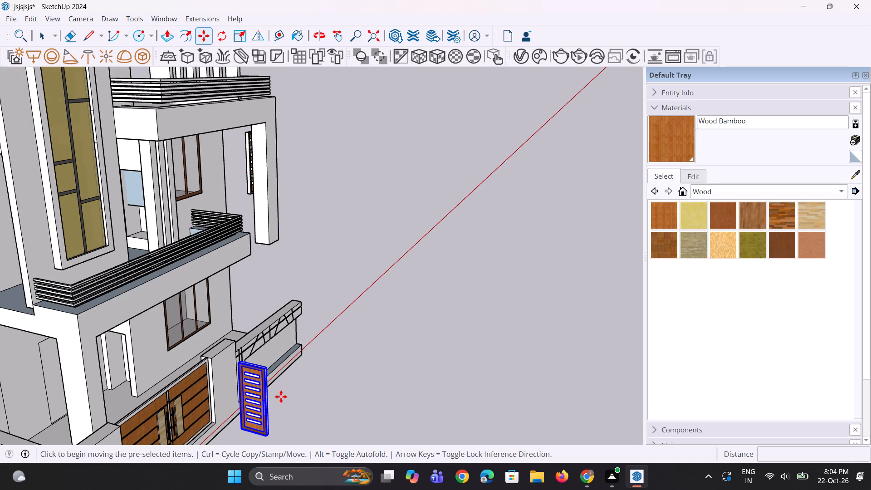
click(268, 435)
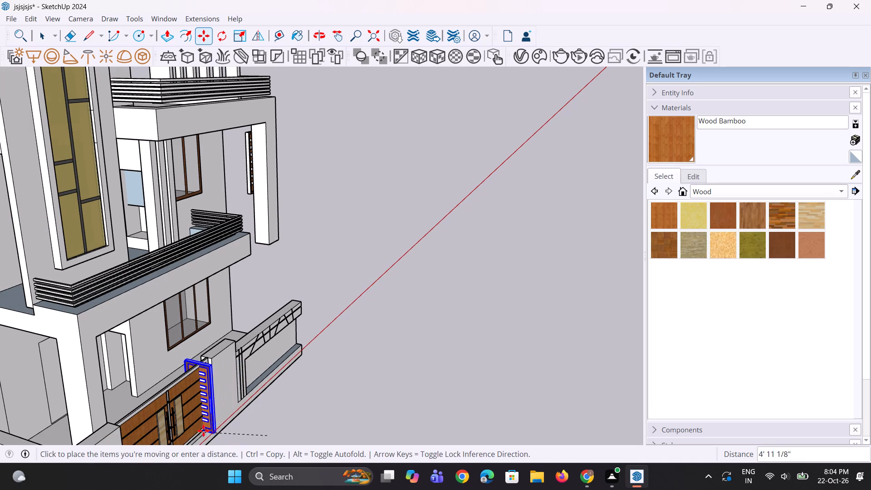
scroll(152, 401, up, 4)
click(125, 393)
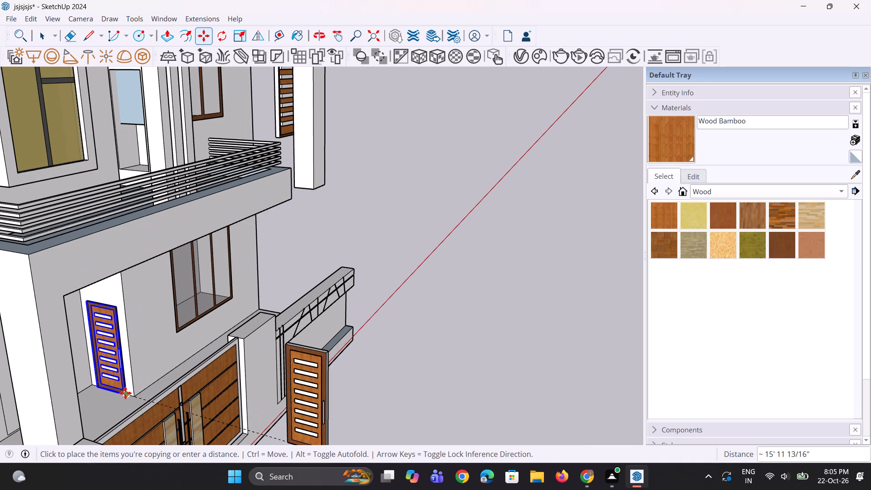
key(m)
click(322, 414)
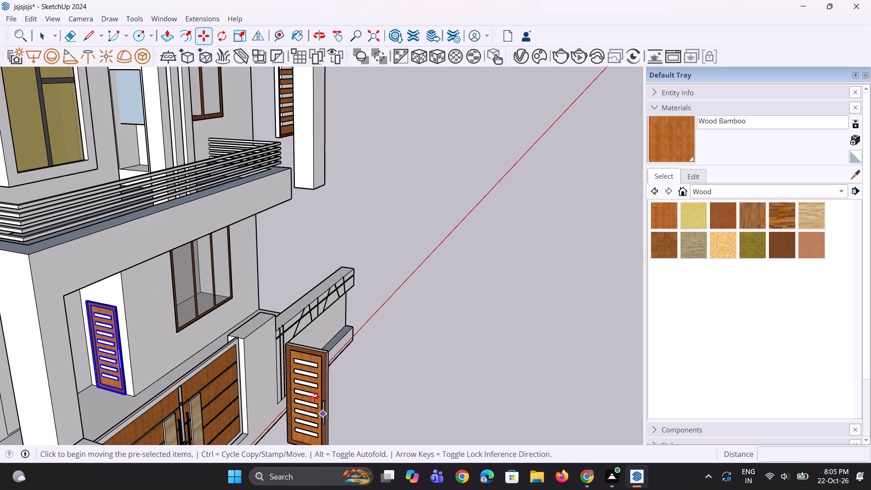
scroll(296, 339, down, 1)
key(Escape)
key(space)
Move the original freestanding door by its lower corner into the upper-floor side-wall opening behind the balcony railing.
click(383, 391)
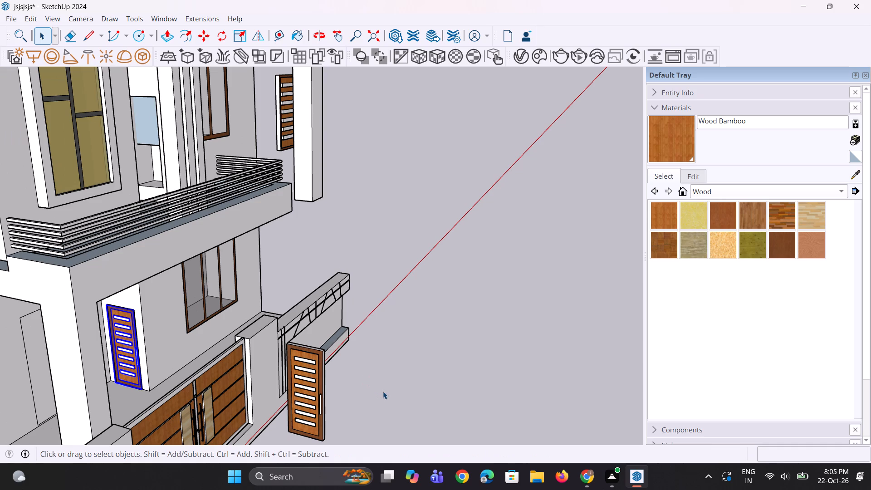
click(321, 434)
key(m)
click(326, 443)
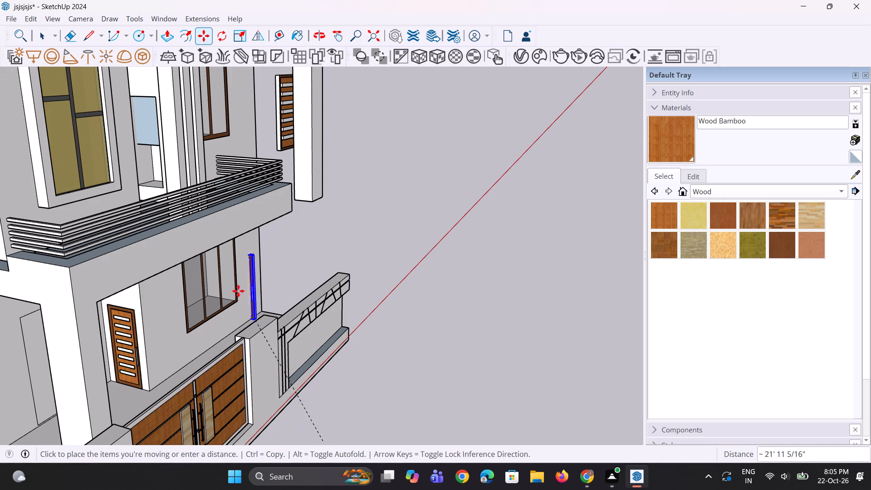
scroll(144, 168, up, 2)
scroll(172, 191, up, 3)
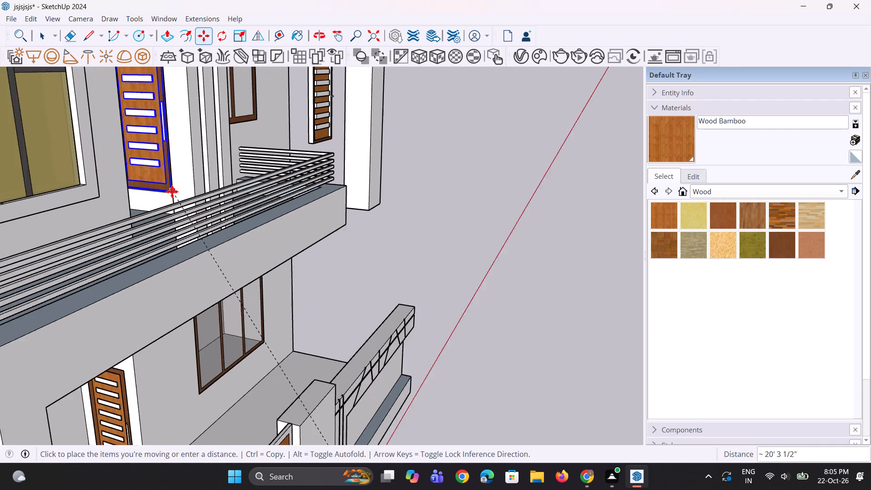
scroll(172, 191, up, 7)
click(166, 191)
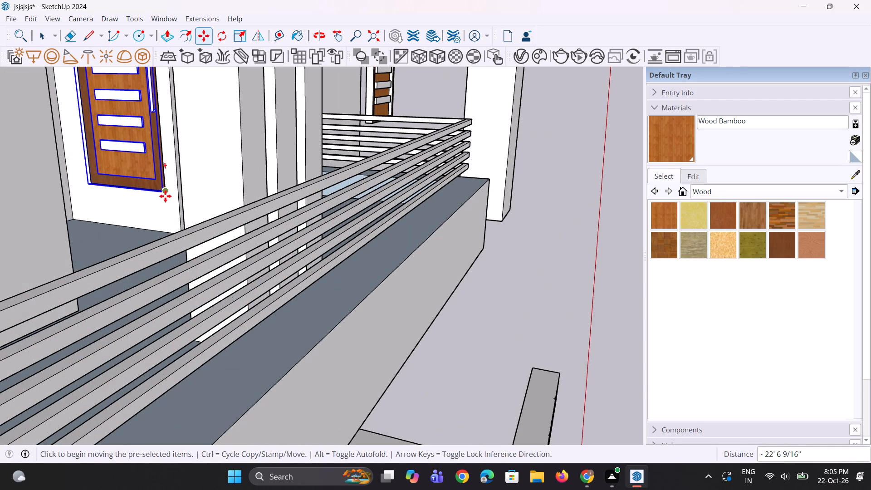
middle_drag(177, 217, 174, 236)
scroll(255, 278, down, 10)
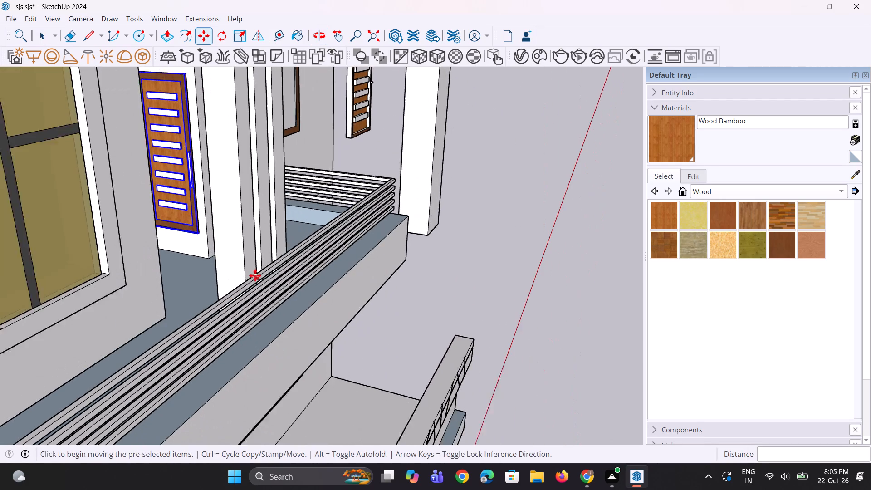
key(space)
double_click(528, 257)
Push the front-facing ground-floor door outline beneath the balcony inward about 2' 9".
middle_drag(456, 267, 387, 276)
scroll(382, 274, down, 6)
middle_drag(391, 279, 214, 258)
scroll(218, 328, up, 4)
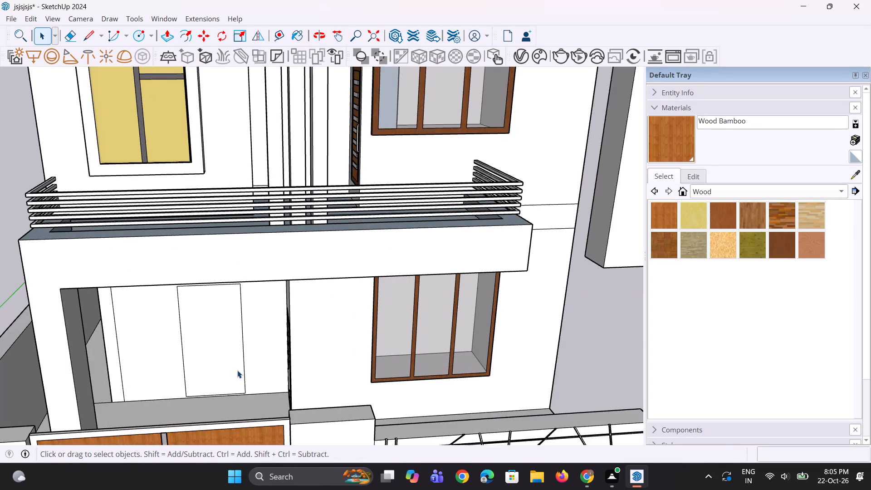
scroll(238, 371, up, 1)
key(p)
click(215, 357)
click(215, 358)
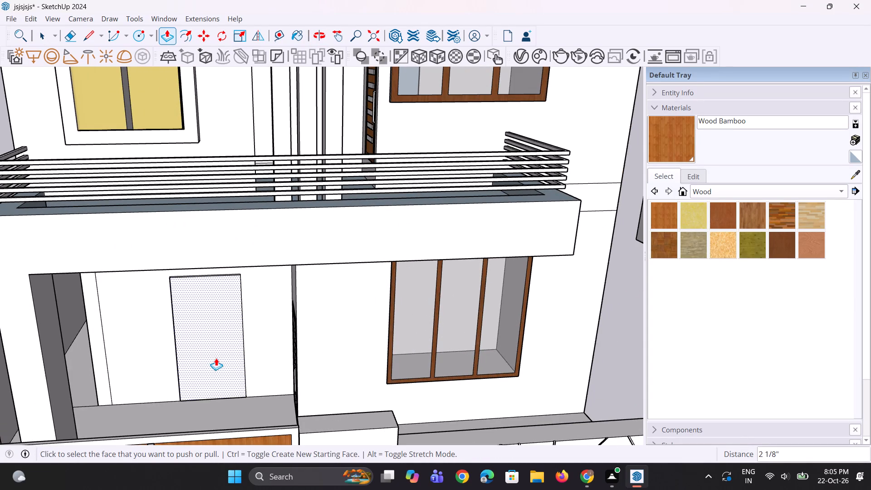
key(ctrl+z)
click(213, 367)
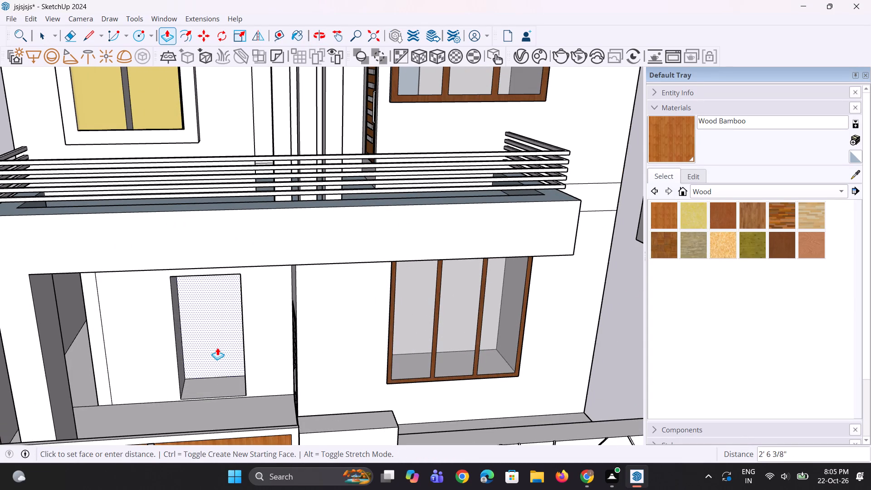
click(217, 348)
scroll(172, 402, down, 5)
middle_drag(259, 350, 166, 338)
scroll(246, 259, up, 2)
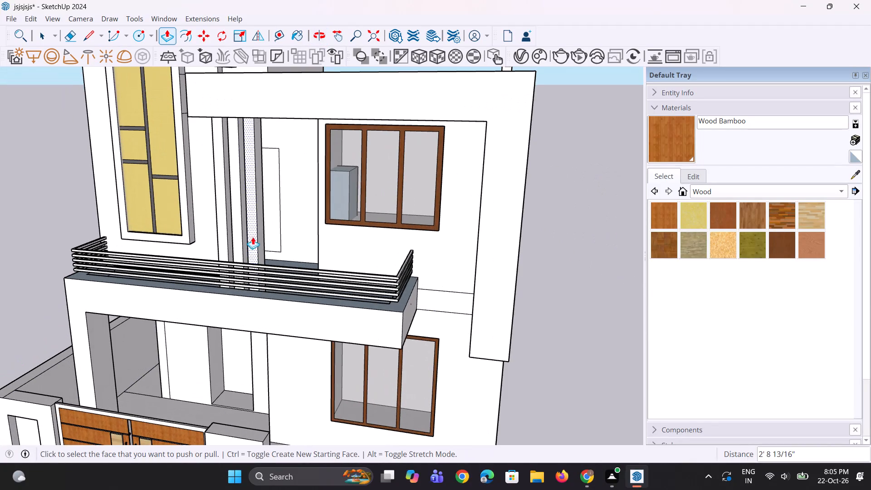
Repeat the same inward push on the matching front-facing door outline on the upper floor.
double_click(270, 228)
middle_drag(240, 275, 289, 268)
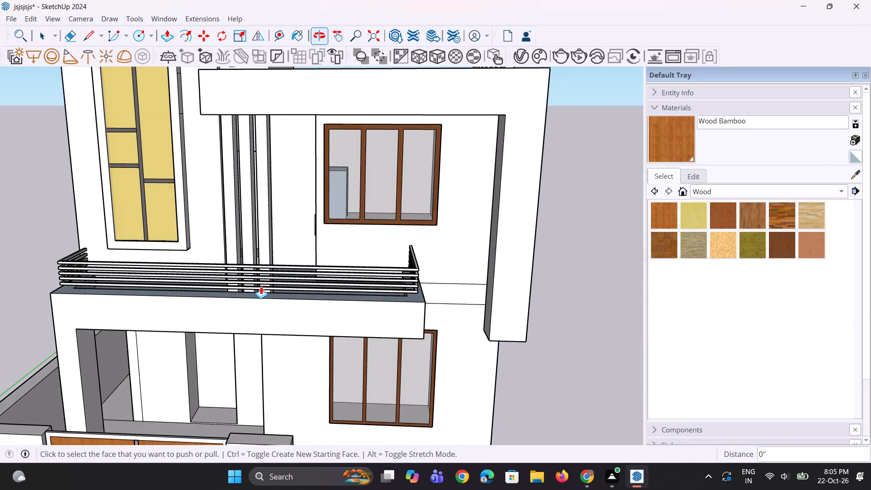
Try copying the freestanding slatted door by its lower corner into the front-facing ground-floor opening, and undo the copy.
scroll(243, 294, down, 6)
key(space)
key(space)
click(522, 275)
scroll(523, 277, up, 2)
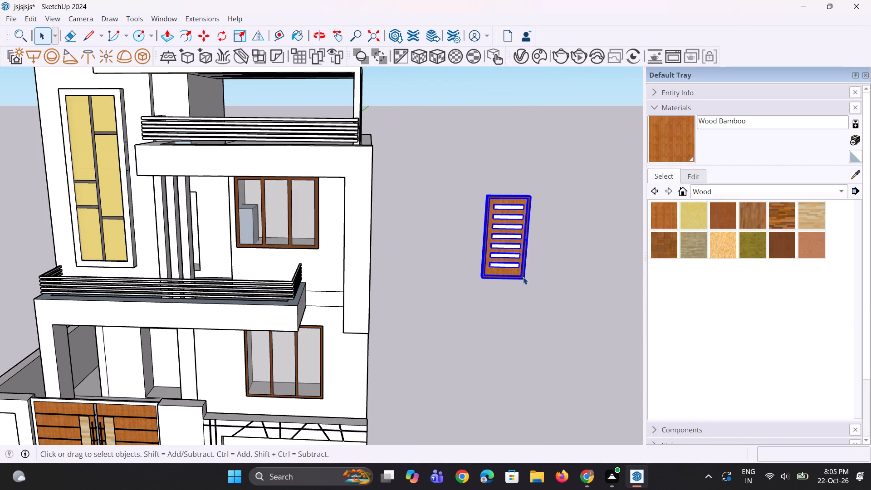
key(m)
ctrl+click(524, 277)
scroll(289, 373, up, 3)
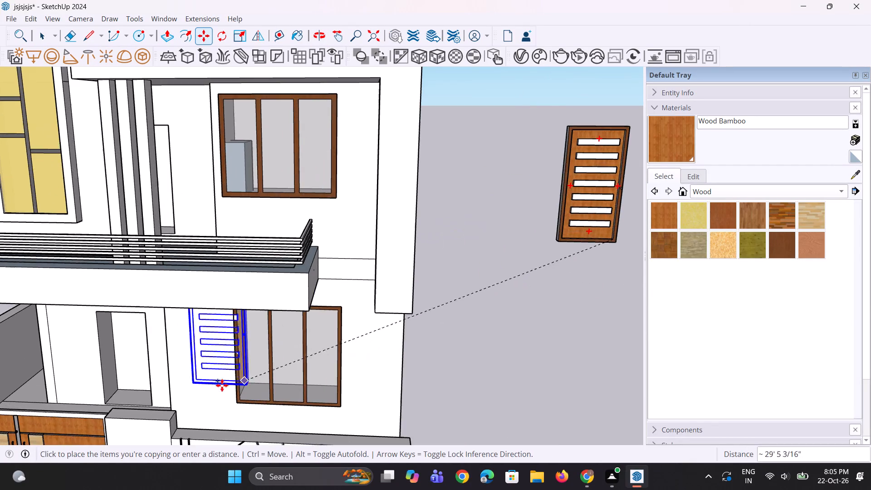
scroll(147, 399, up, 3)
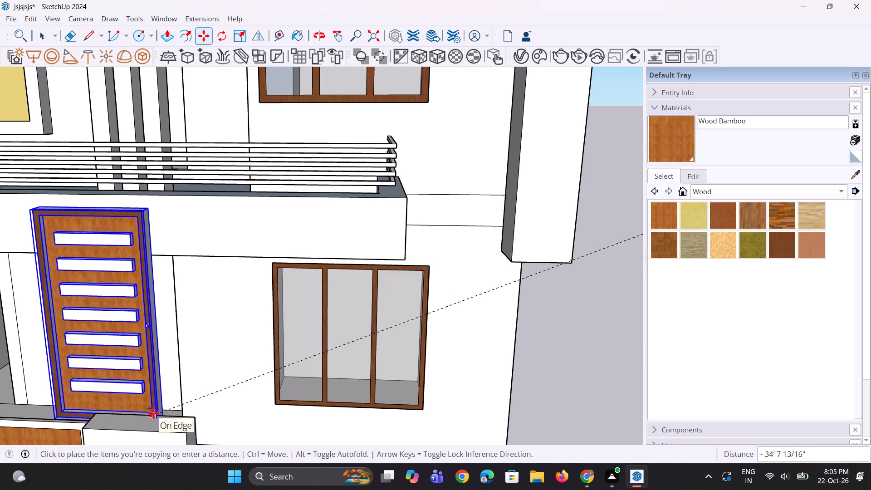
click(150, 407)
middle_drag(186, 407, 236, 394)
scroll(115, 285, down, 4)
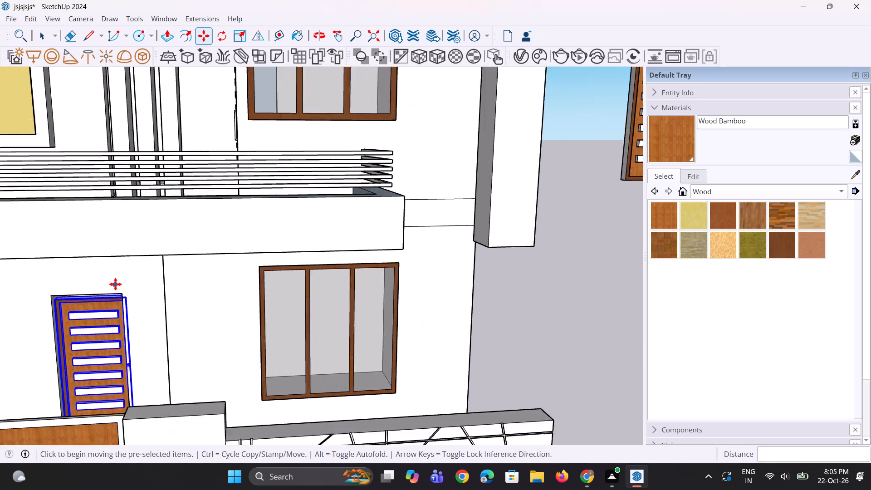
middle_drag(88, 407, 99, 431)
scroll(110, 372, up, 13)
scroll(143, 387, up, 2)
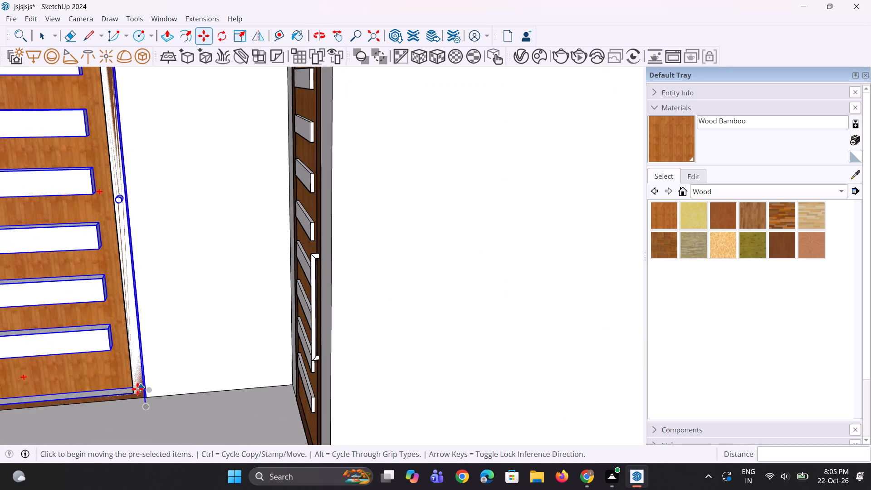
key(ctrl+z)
Copy the freestanding slatted door by its lower corner to the base corner of the front-facing ground-floor door opening.
scroll(77, 381, down, 2)
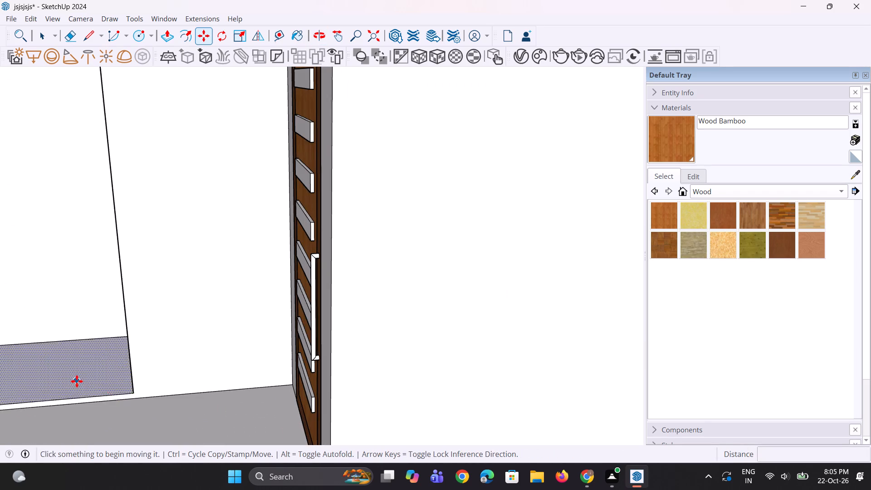
scroll(77, 381, down, 10)
key(space)
key(space)
scroll(169, 342, down, 6)
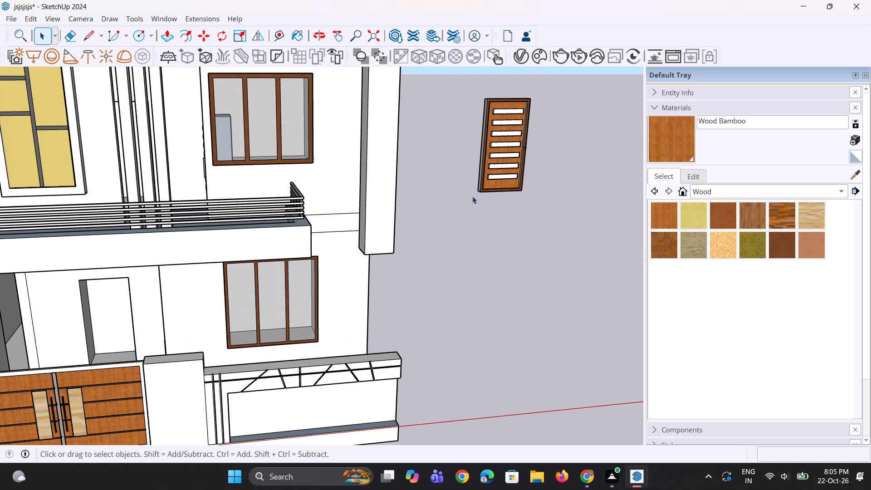
click(496, 181)
scroll(518, 202, up, 2)
key(m)
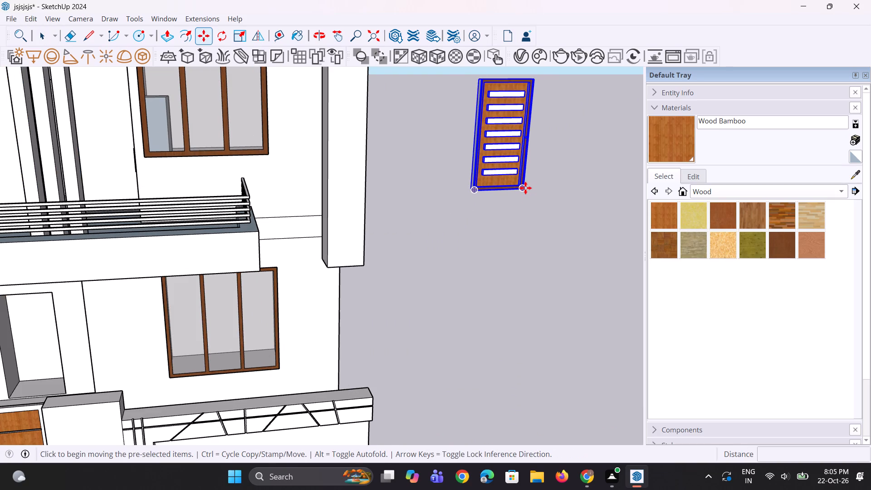
click(525, 188)
scroll(622, 214, down, 8)
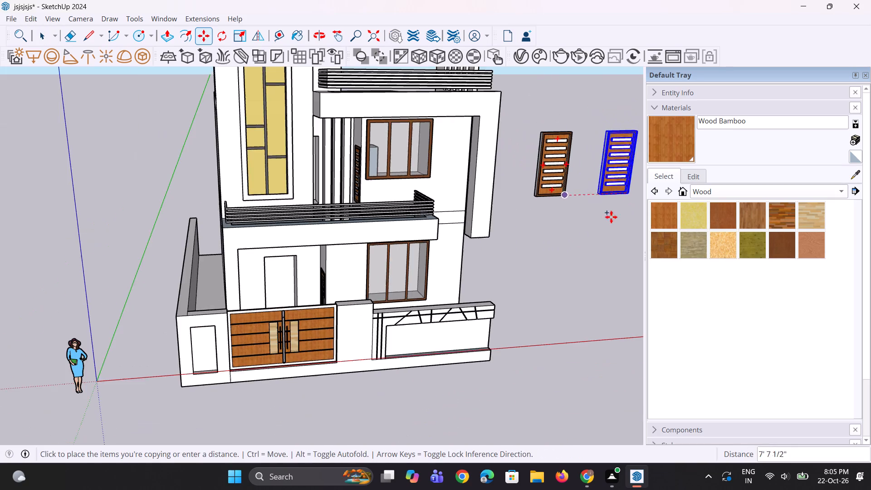
scroll(283, 303, up, 6)
middle_drag(278, 311, 244, 413)
scroll(288, 304, up, 7)
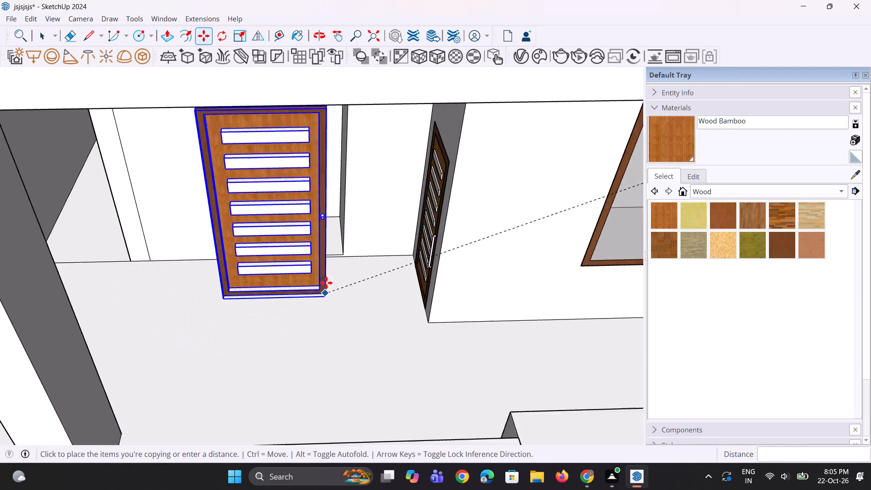
click(345, 244)
middle_drag(350, 286, 352, 284)
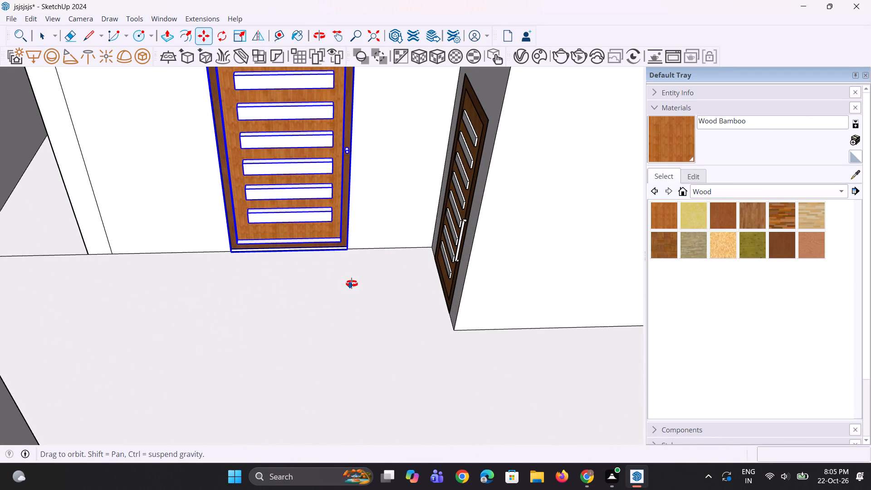
middle_drag(352, 284, 334, 280)
scroll(338, 287, down, 11)
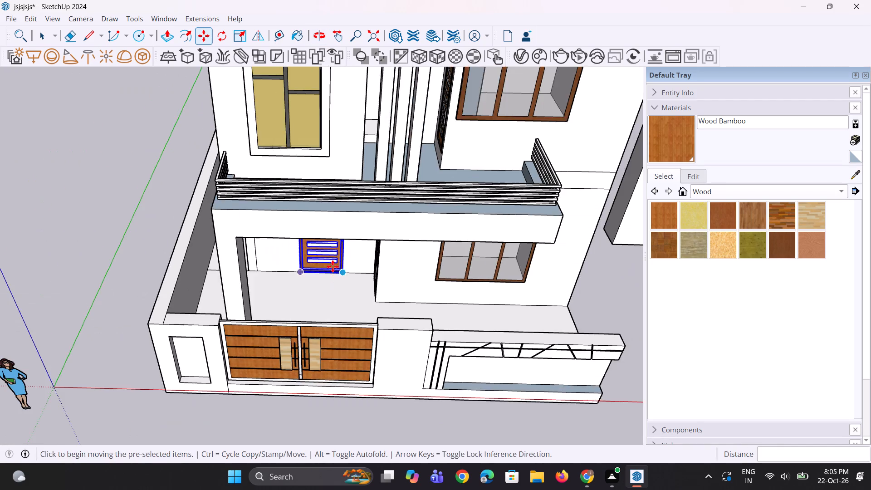
middle_drag(321, 251, 296, 179)
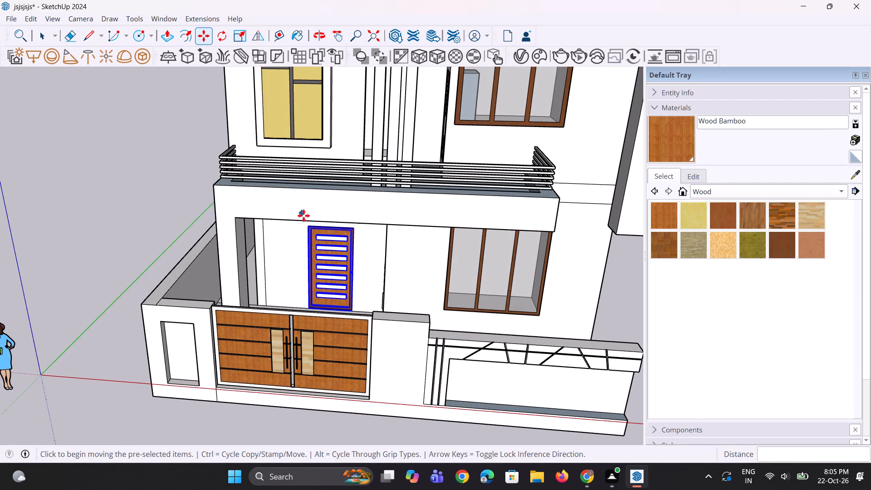
Move the original freestanding door by its lower corner into the front-facing upper-floor opening behind the balcony railing.
scroll(210, 313, down, 5)
key(space)
key(space)
click(501, 291)
scroll(552, 217, up, 3)
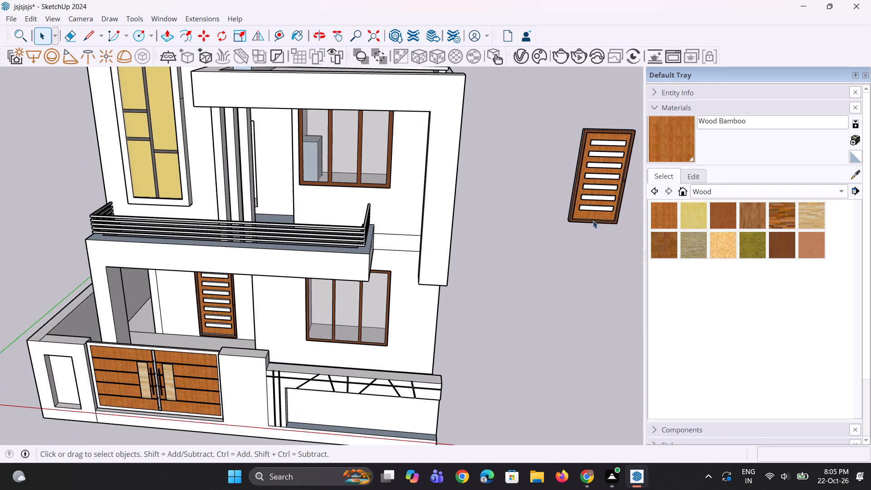
click(600, 220)
key(m)
click(616, 226)
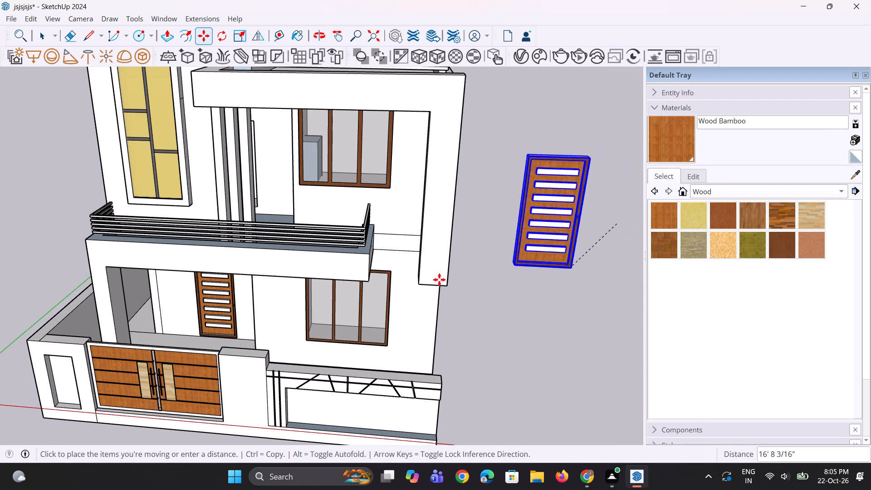
scroll(326, 233, up, 2)
middle_drag(273, 201, 254, 240)
scroll(258, 213, up, 7)
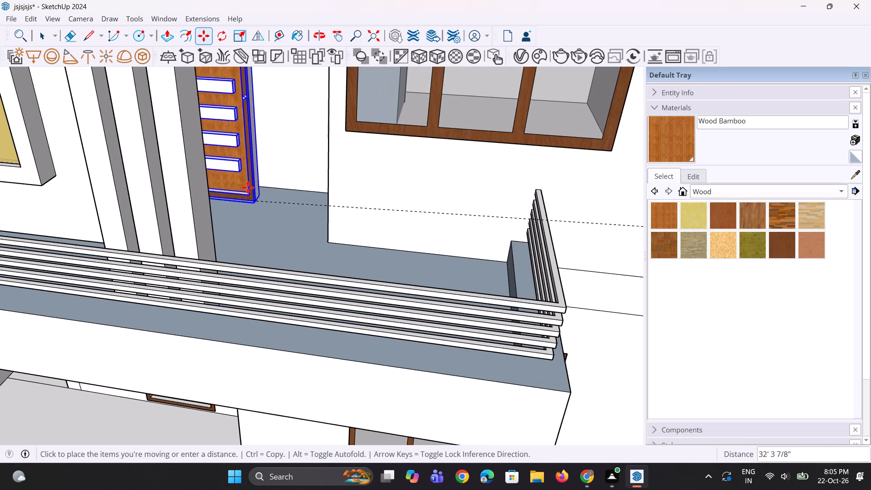
click(247, 167)
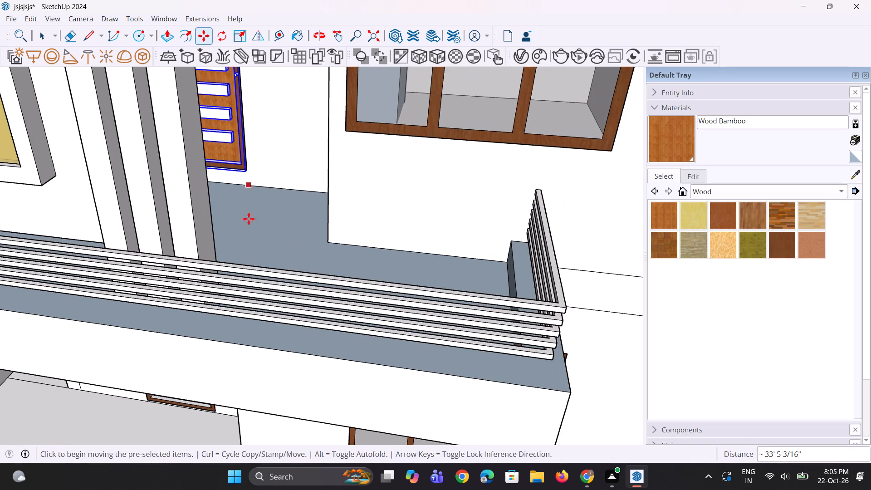
middle_drag(250, 226, 269, 207)
key(space)
scroll(249, 246, down, 6)
key(space)
key(space)
click(576, 407)
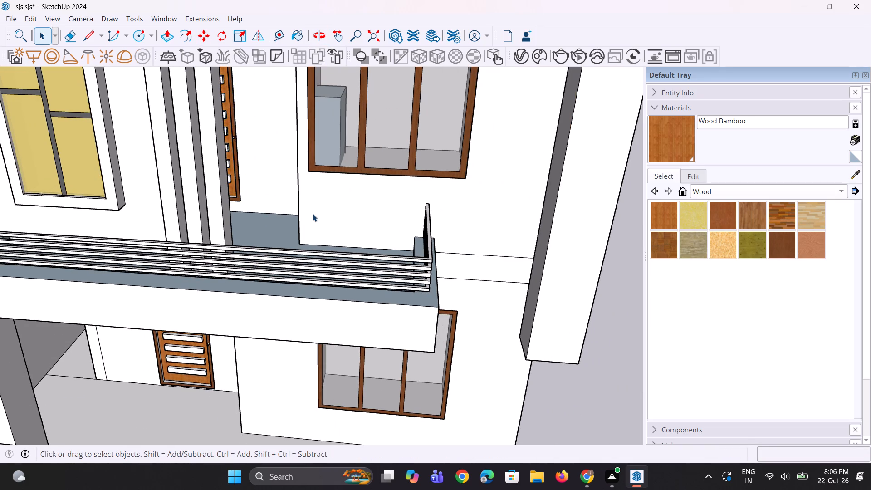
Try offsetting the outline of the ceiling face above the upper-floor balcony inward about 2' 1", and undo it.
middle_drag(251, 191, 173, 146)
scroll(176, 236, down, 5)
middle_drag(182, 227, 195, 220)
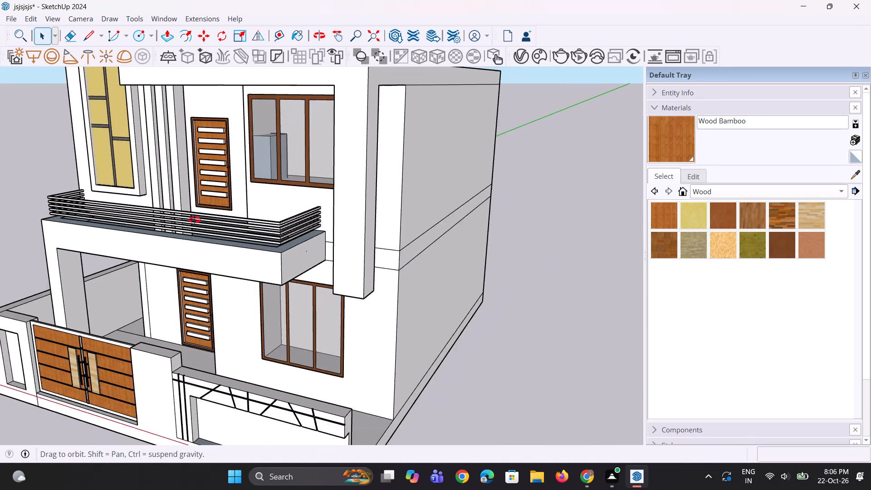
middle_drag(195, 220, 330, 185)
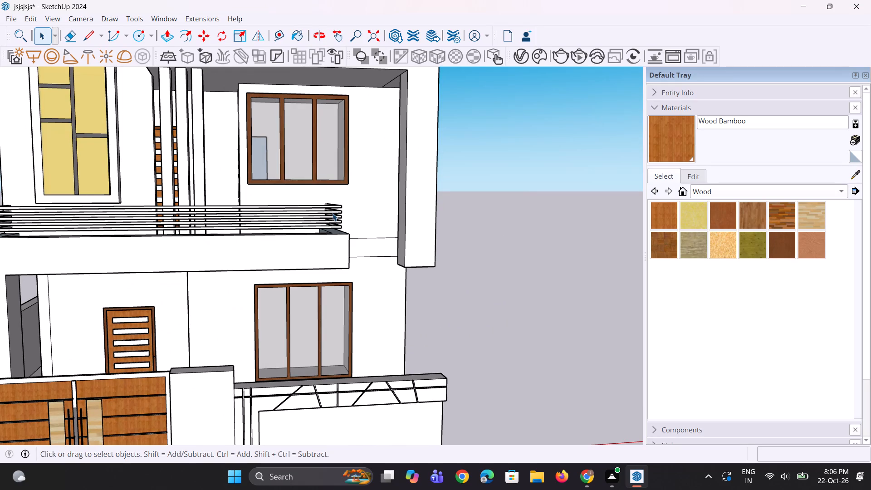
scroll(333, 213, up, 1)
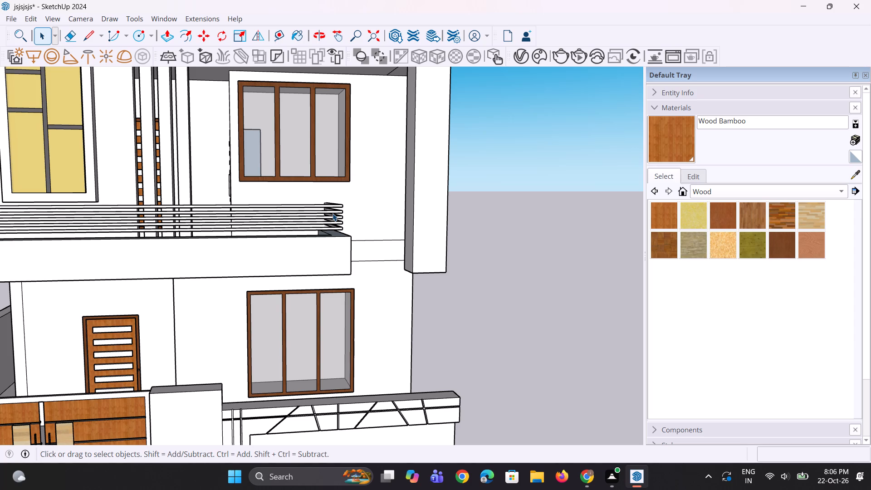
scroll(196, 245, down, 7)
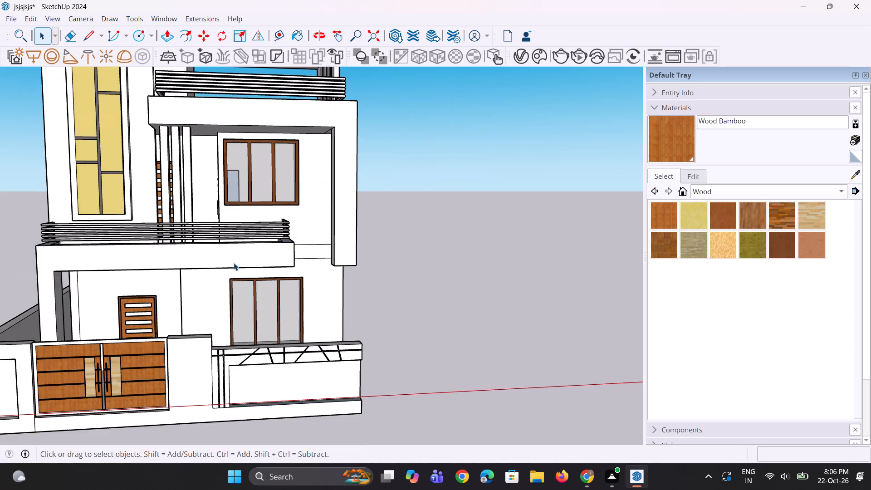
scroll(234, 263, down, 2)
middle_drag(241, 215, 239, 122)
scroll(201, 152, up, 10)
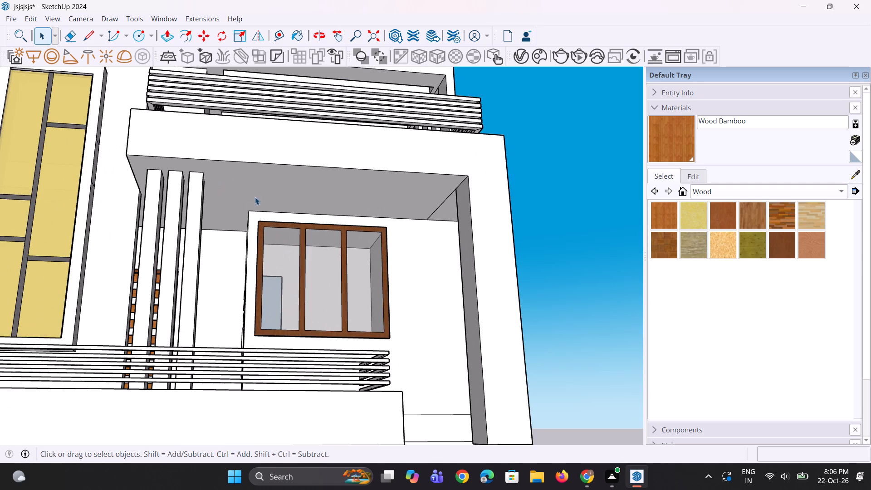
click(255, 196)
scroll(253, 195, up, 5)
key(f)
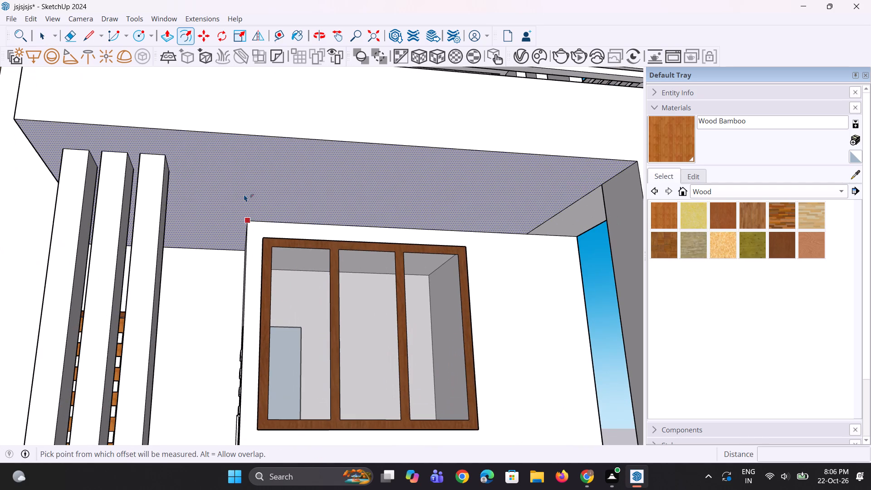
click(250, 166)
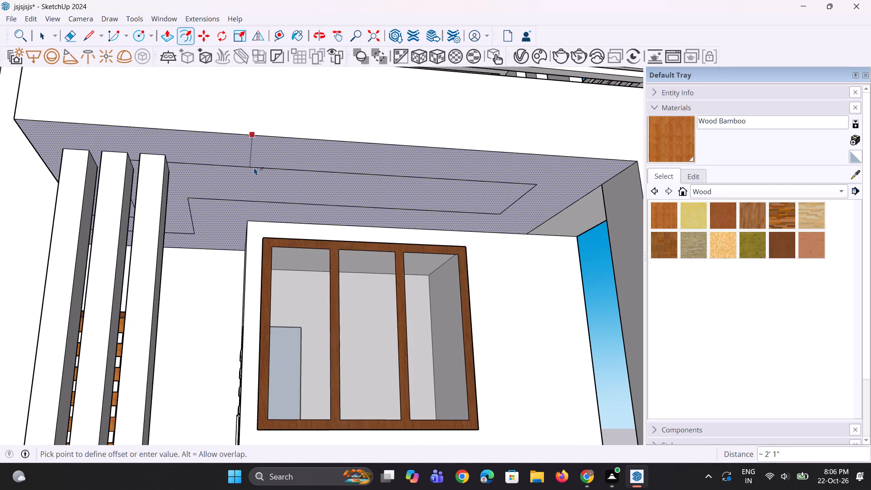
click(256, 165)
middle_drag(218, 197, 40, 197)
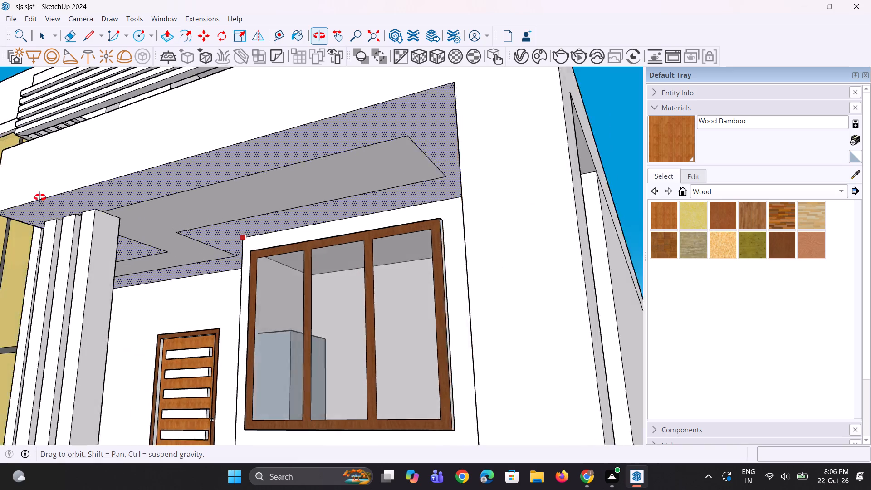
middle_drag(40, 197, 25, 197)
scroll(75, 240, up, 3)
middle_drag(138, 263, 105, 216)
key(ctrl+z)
Draw a line about 5' 11" across the balcony ceiling from the corner behind the vertical fins to the rear wall edge.
middle_drag(202, 243, 260, 244)
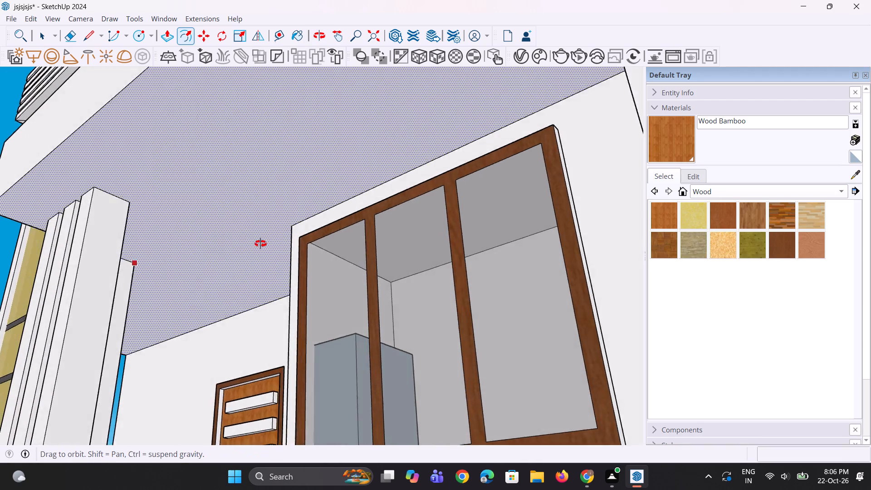
middle_drag(260, 244, 294, 154)
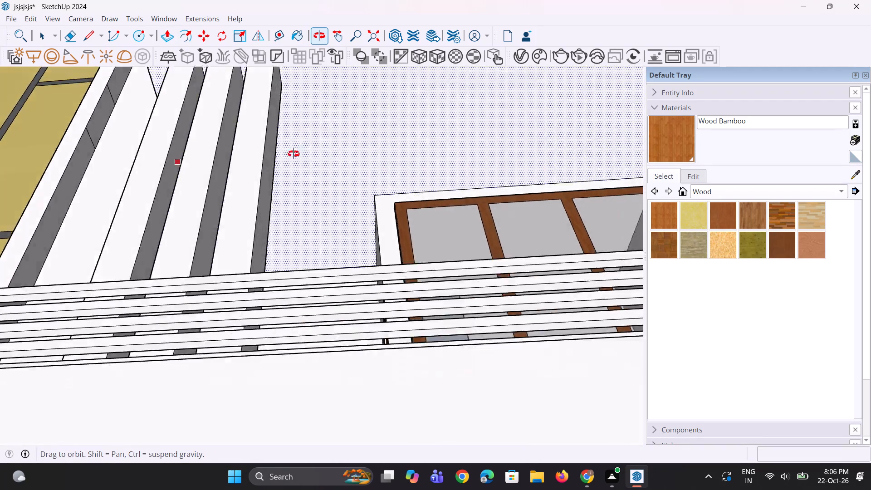
middle_drag(294, 154, 201, 232)
scroll(171, 258, up, 1)
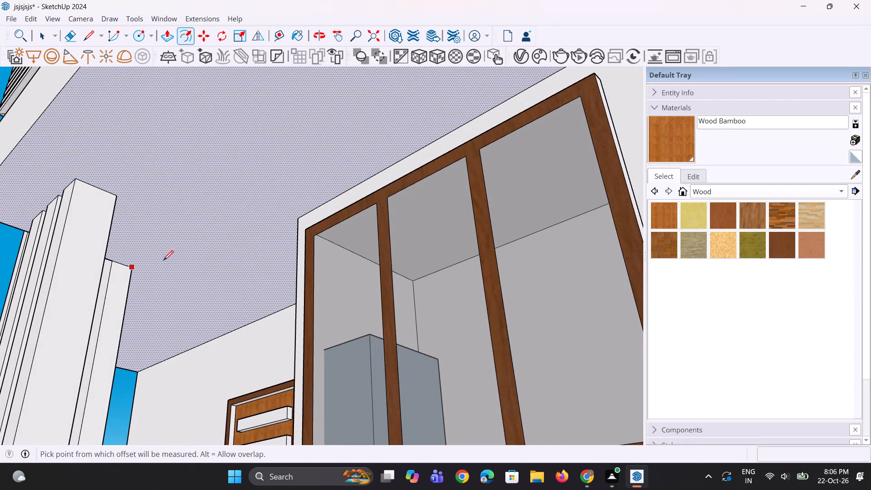
key(l)
click(130, 268)
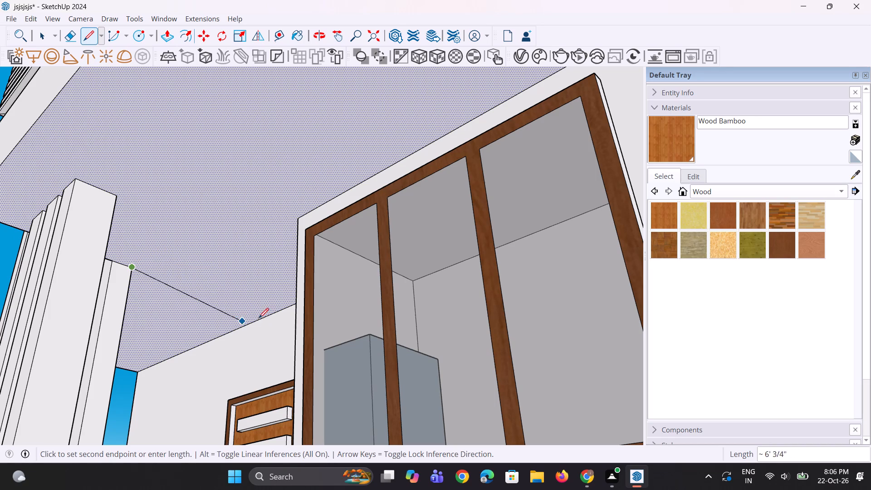
click(274, 310)
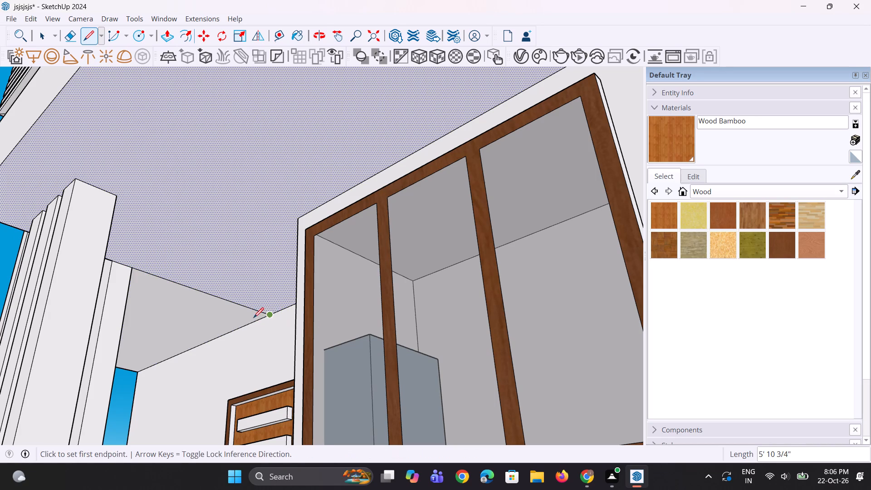
scroll(254, 318, up, 1)
middle_drag(254, 318, 270, 322)
key(space)
Offset the main balcony ceiling face inward by about 11" to form a border.
scroll(233, 295, down, 5)
middle_drag(245, 269, 269, 269)
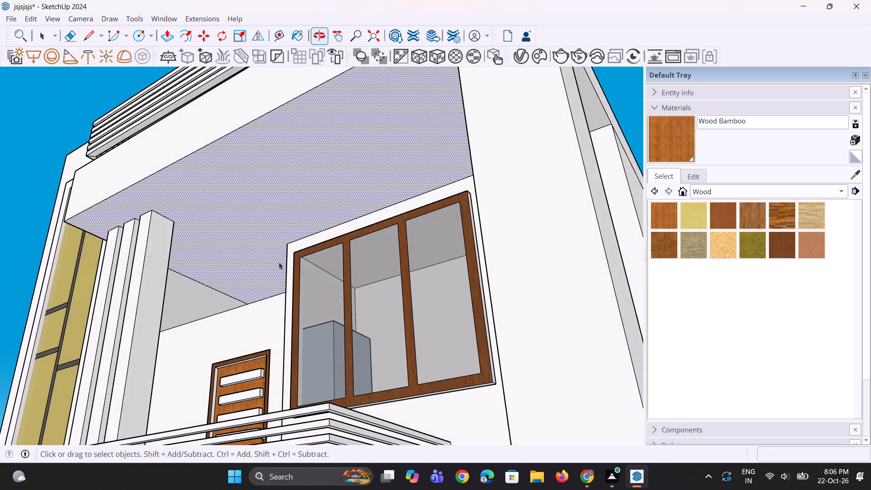
click(275, 228)
middle_drag(229, 264, 287, 264)
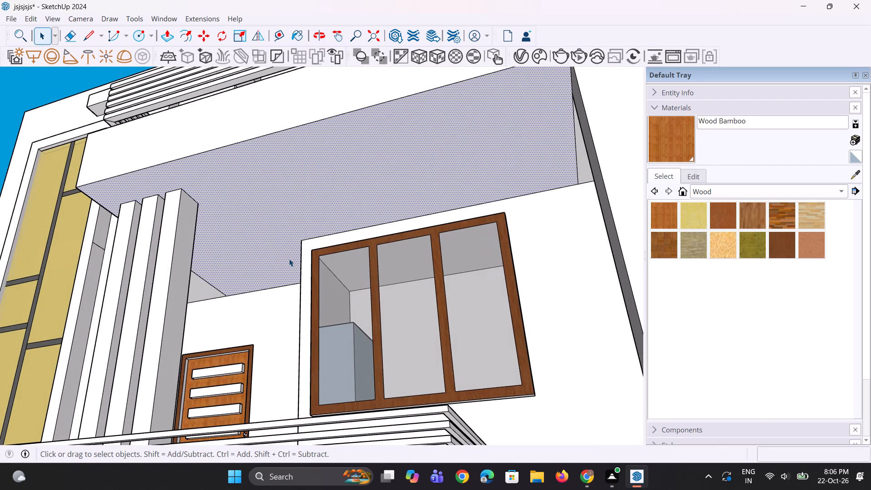
key(f)
click(299, 146)
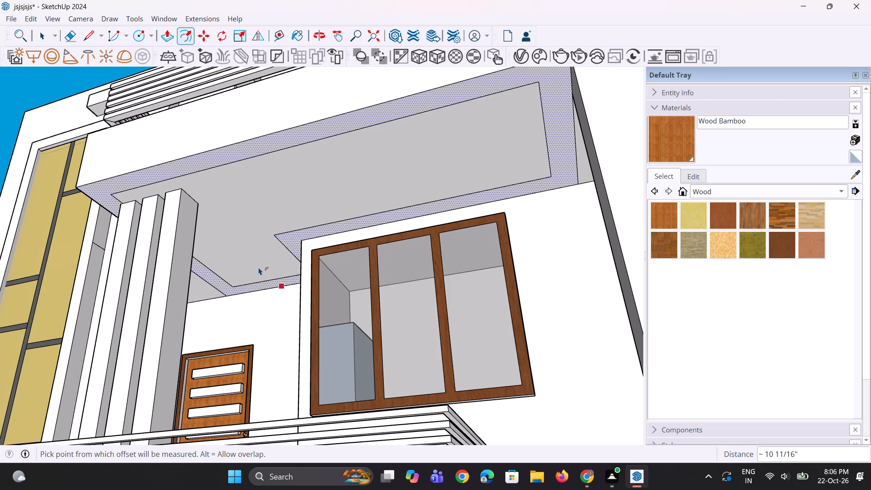
Move the short rear edge of the balcony ceiling's inner outline forward until it lines up with the long edge above the window.
key(space)
key(space)
click(259, 282)
scroll(259, 283, up, 6)
middle_drag(282, 277, 322, 276)
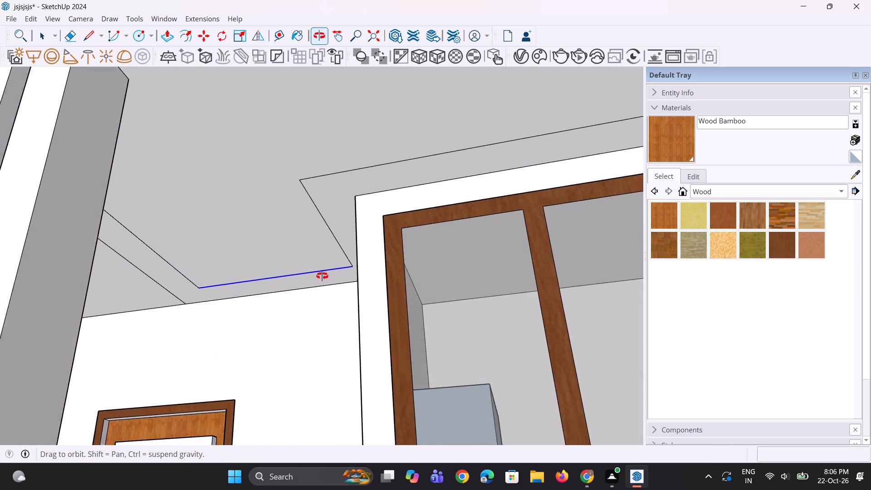
middle_drag(322, 276, 323, 276)
key(m)
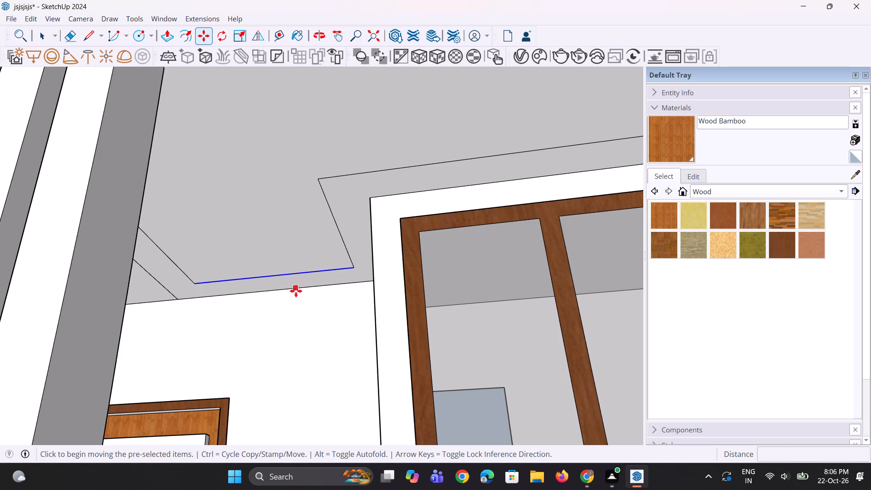
click(356, 267)
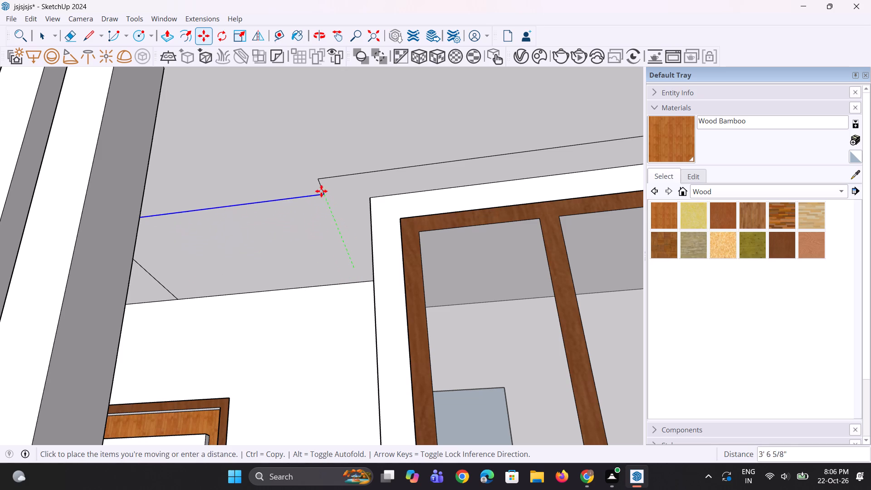
click(319, 181)
middle_drag(303, 235, 208, 247)
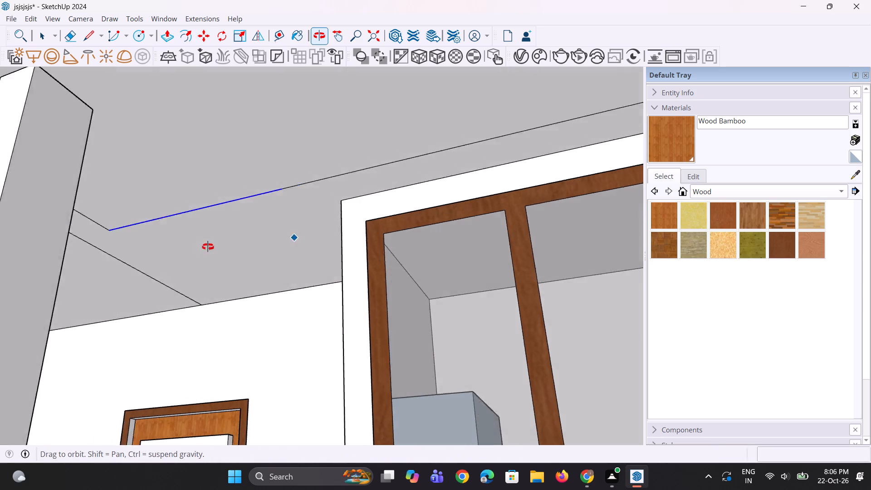
middle_drag(208, 247, 202, 248)
scroll(225, 284, down, 10)
key(space)
key(space)
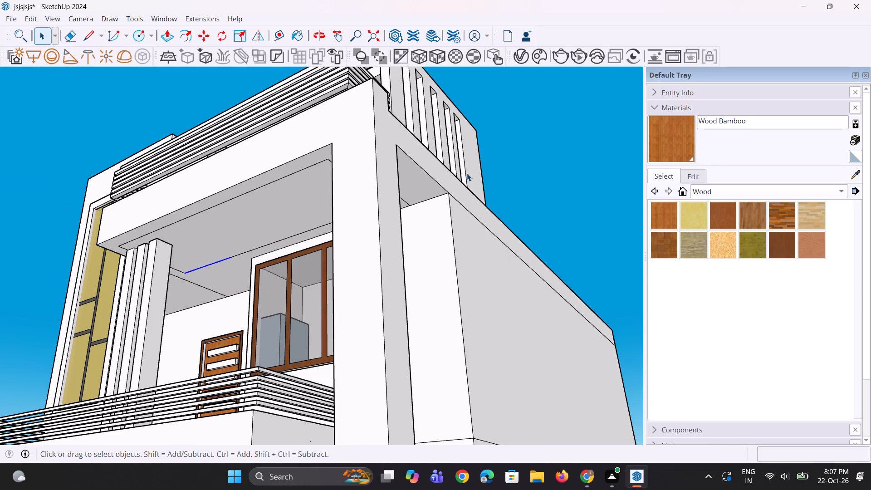
click(628, 201)
Push/Pull the border face around the balcony ceiling downward by about 1 5/8".
scroll(173, 190, up, 1)
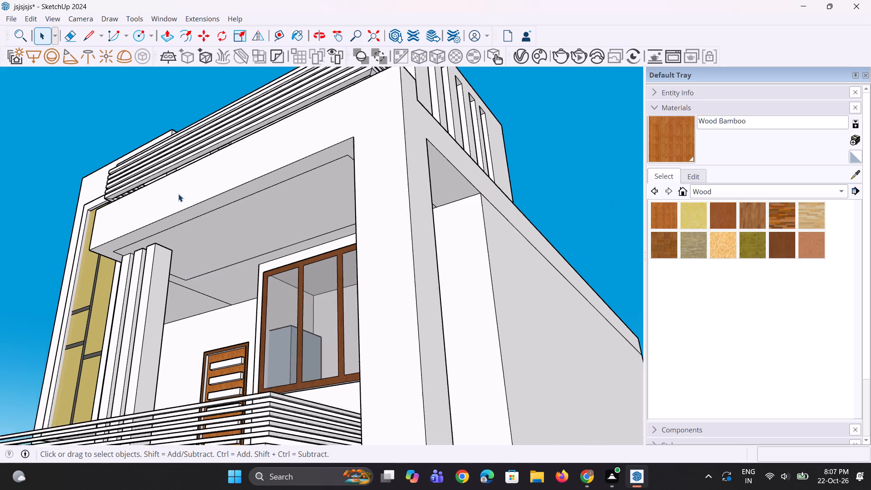
scroll(178, 194, up, 4)
key(p)
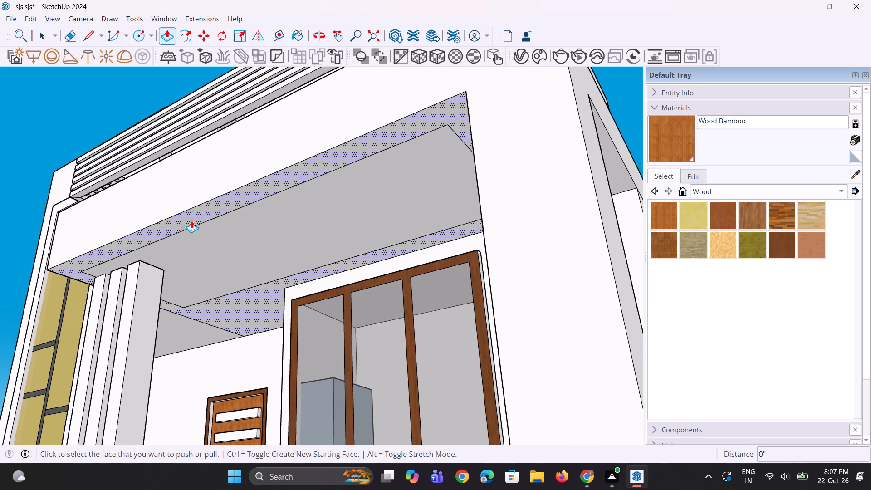
click(191, 220)
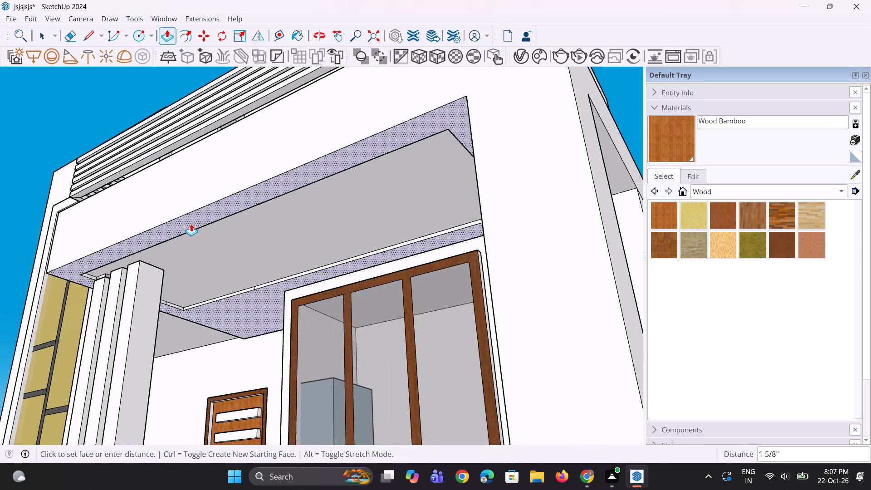
click(191, 224)
middle_drag(204, 246, 247, 222)
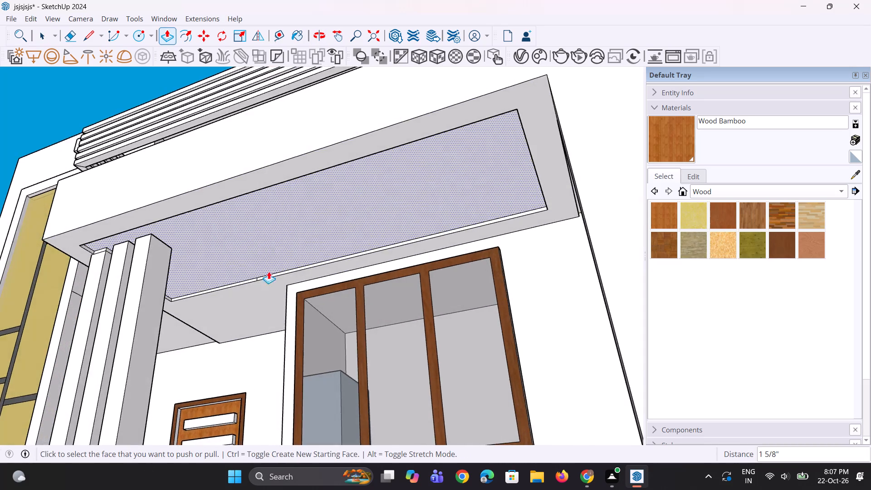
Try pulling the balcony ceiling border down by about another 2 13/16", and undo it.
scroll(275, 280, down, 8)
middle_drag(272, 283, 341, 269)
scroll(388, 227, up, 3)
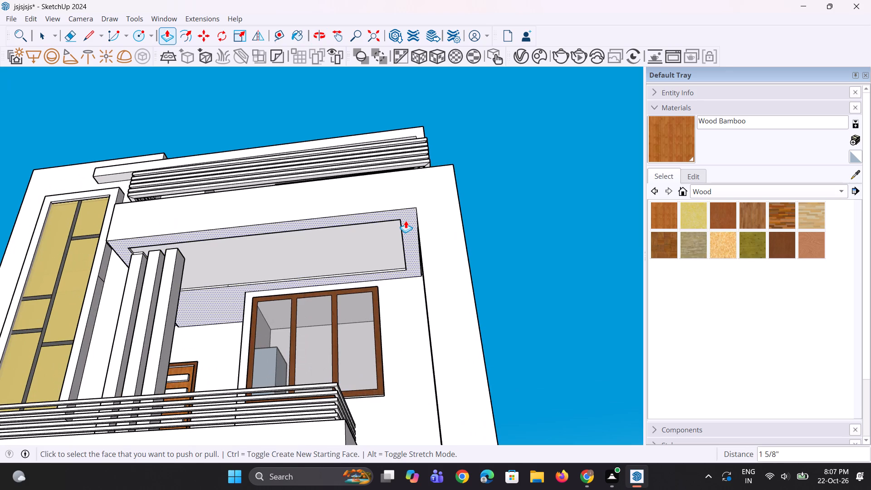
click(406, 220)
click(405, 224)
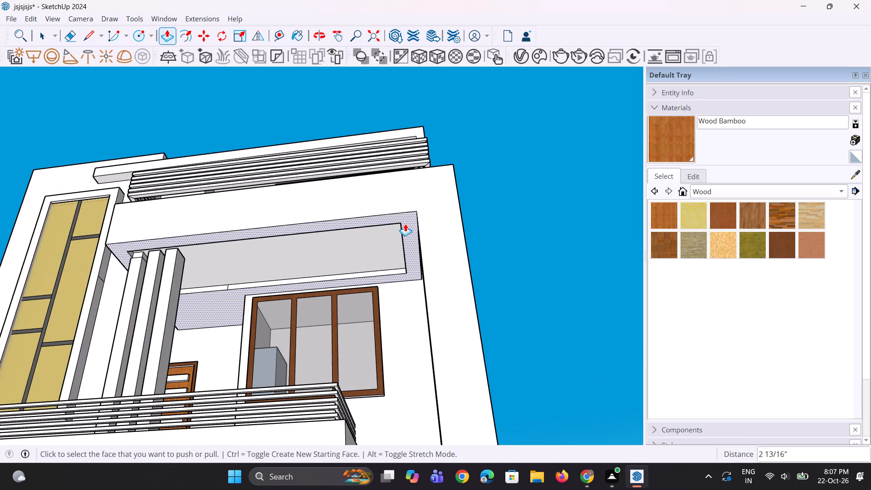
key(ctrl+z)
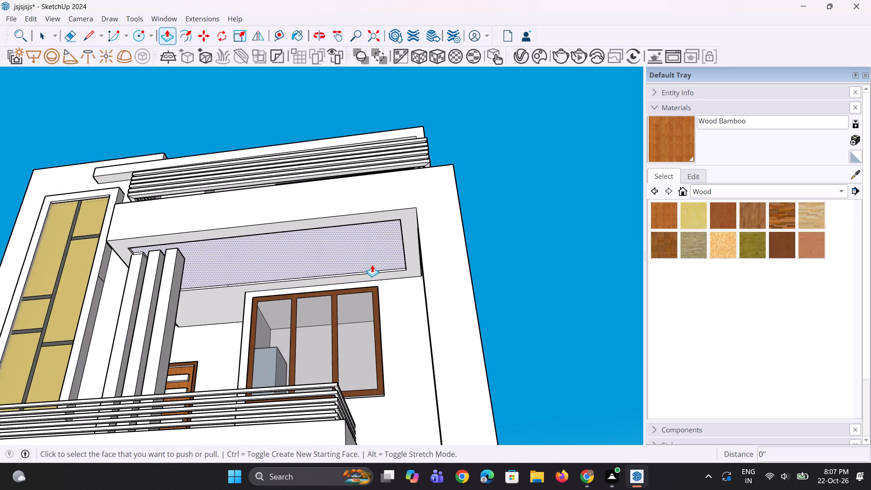
Push the inner panel of the balcony ceiling upward by about 2 7/16" to deepen the recess inside the border.
key(space)
click(356, 257)
scroll(351, 264, up, 1)
key(p)
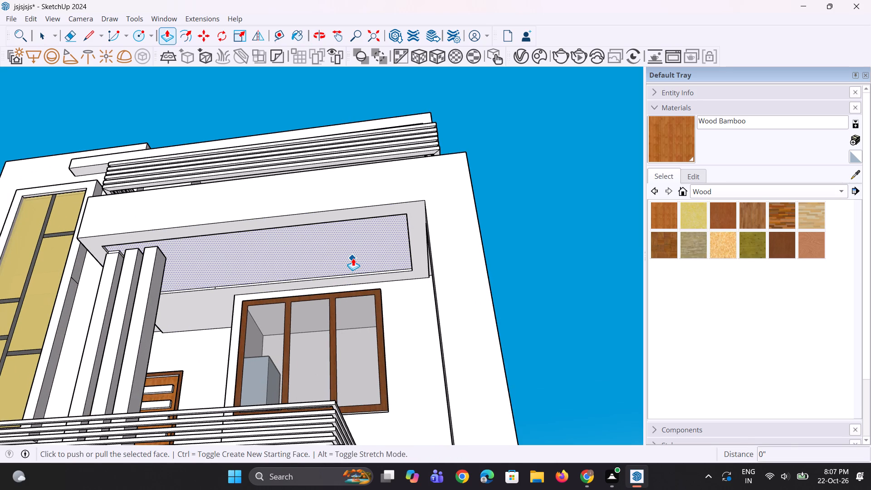
click(353, 258)
click(353, 255)
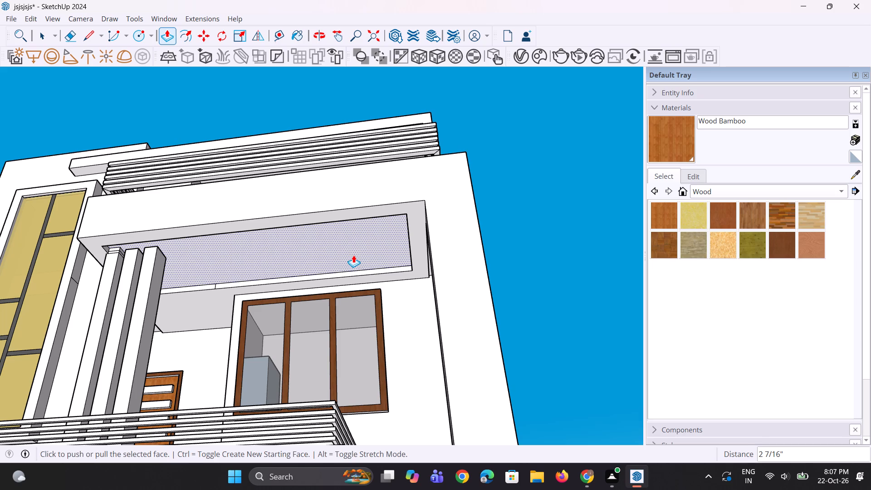
key(space)
key(space)
click(561, 277)
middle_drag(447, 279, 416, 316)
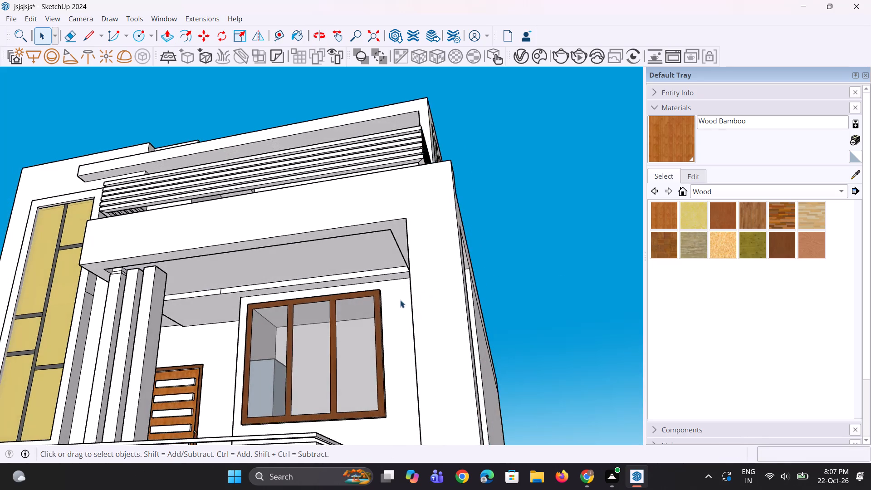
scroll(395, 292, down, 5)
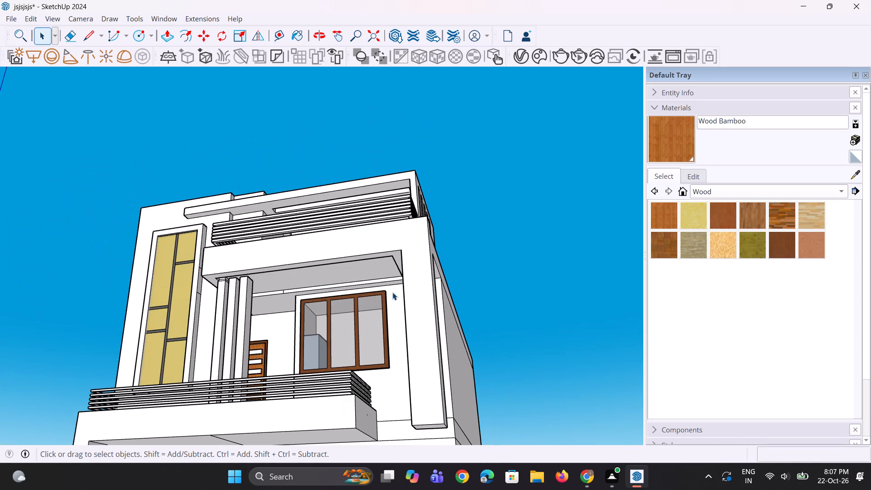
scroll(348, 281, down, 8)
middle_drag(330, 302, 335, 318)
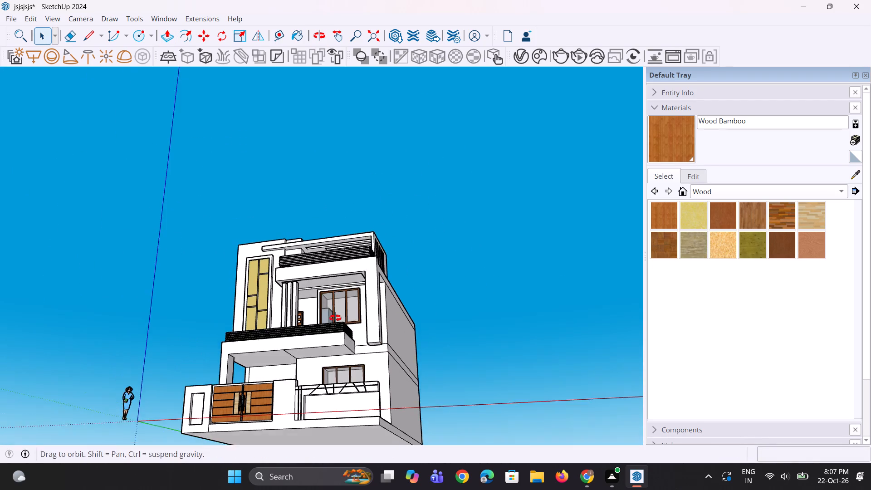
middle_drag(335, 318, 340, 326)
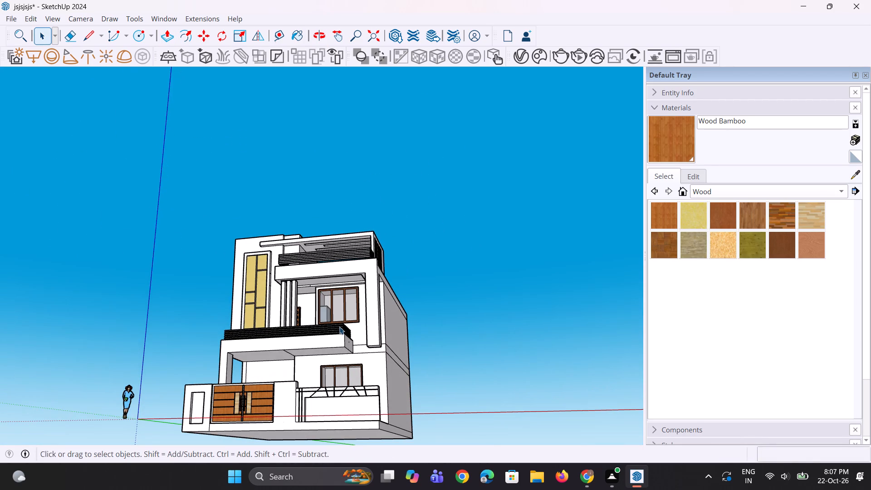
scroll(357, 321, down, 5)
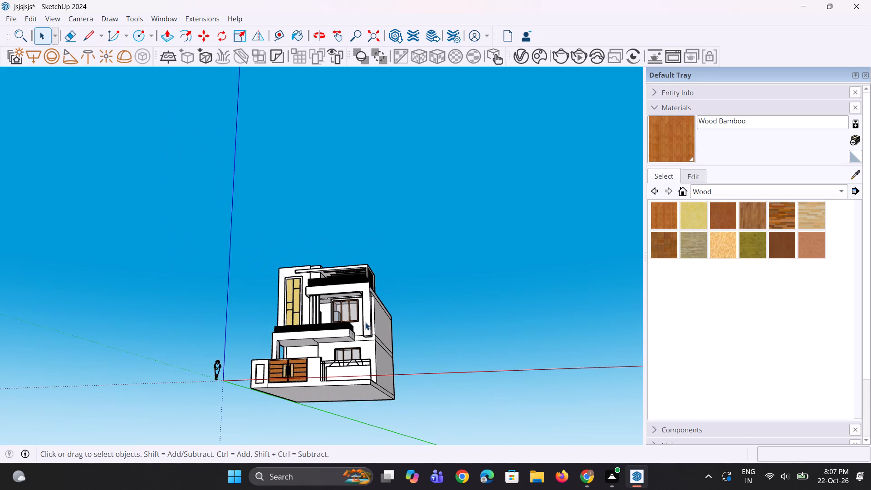
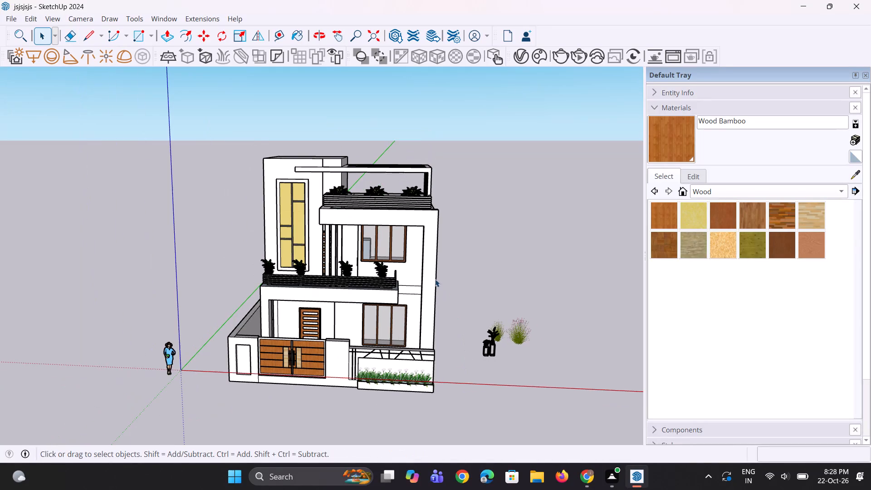
Examine the house's front elevation, including the gate, balconies, windows and roof pergola, from several distances and angles.
scroll(445, 346, up, 2)
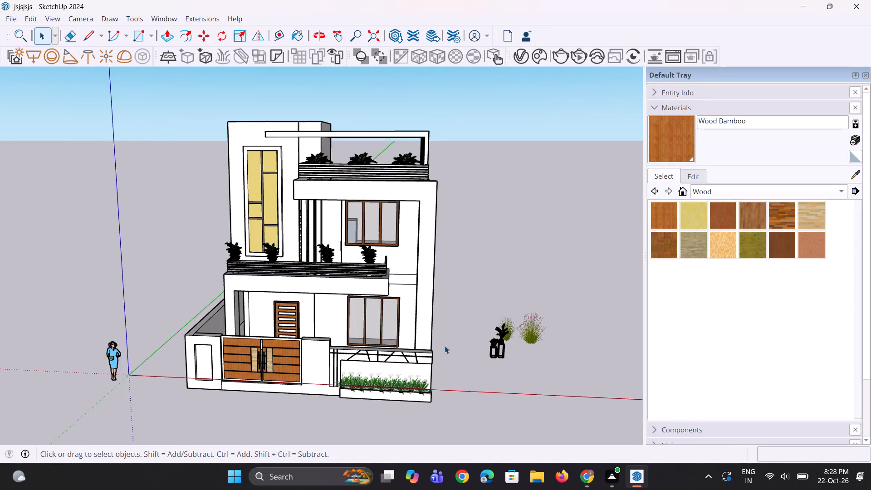
scroll(445, 346, up, 2)
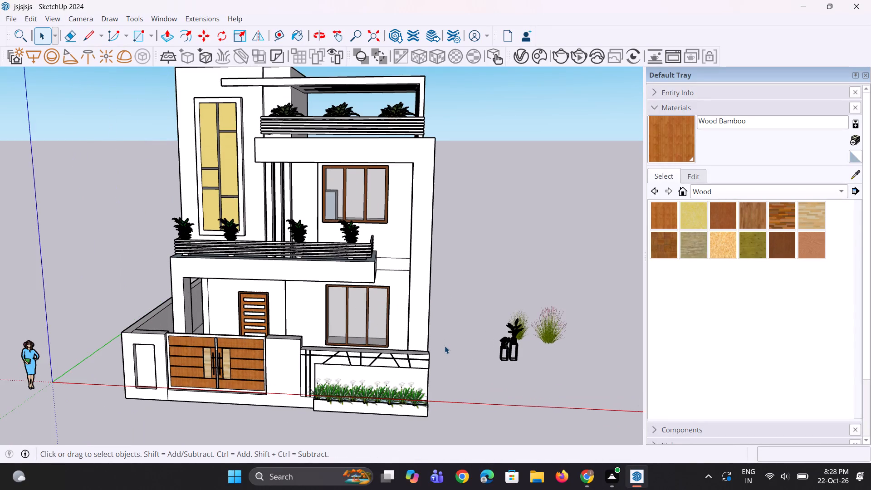
scroll(445, 346, up, 4)
scroll(445, 346, down, 5)
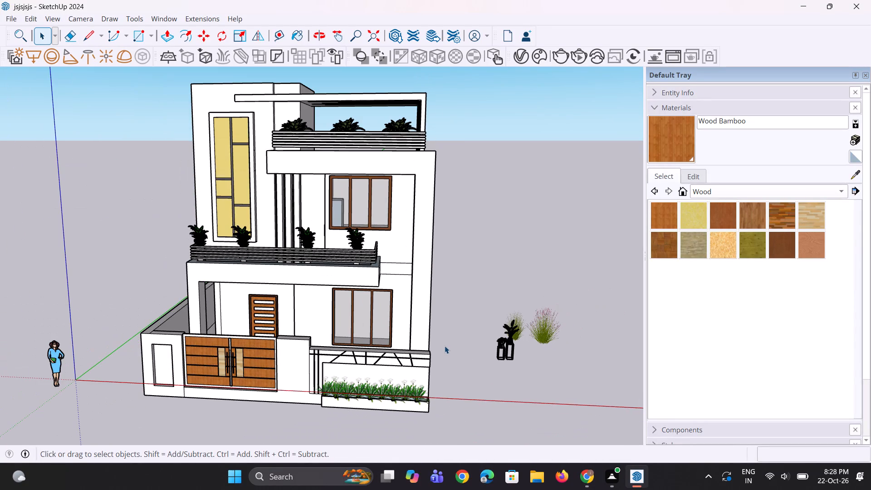
middle_drag(445, 346, 445, 338)
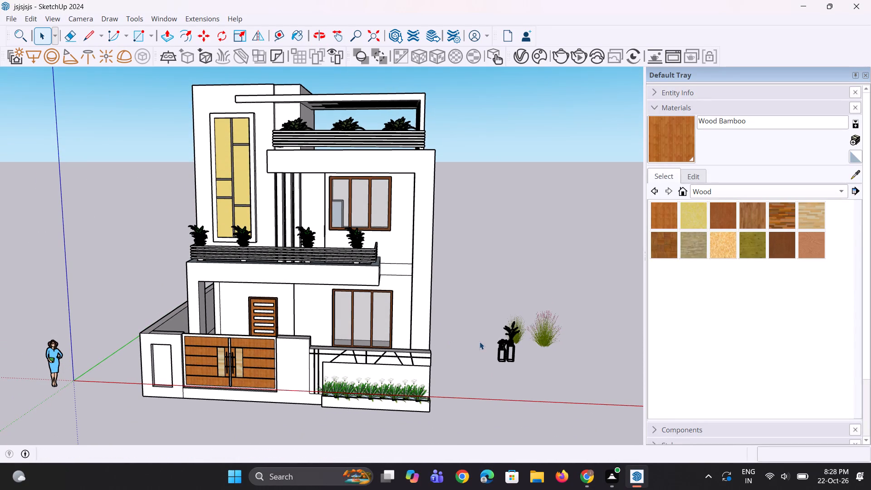
scroll(484, 342, up, 4)
scroll(484, 342, down, 5)
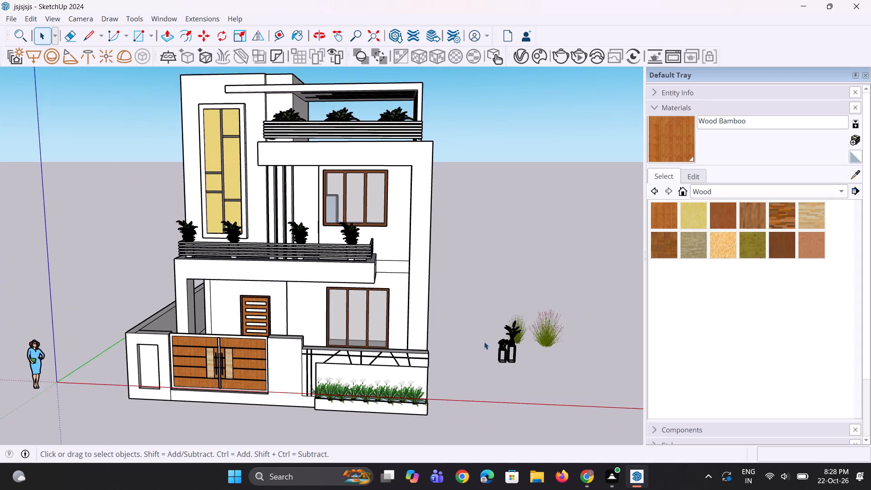
scroll(484, 342, down, 4)
middle_drag(484, 342, 509, 345)
scroll(509, 345, up, 5)
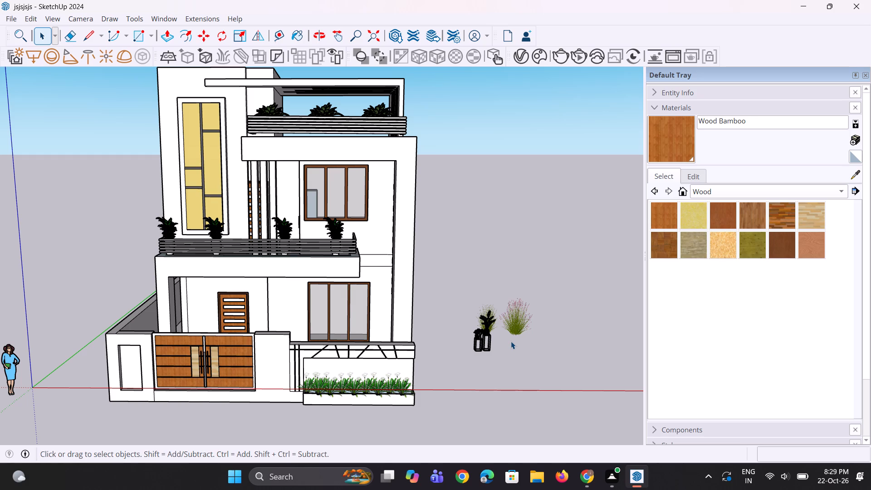
scroll(511, 341, down, 5)
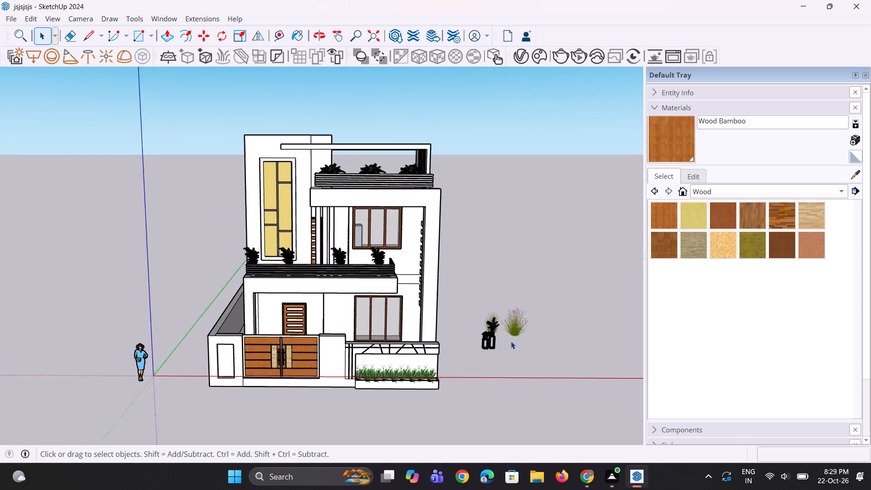
middle_drag(502, 341, 480, 325)
scroll(407, 321, up, 1)
scroll(401, 280, up, 3)
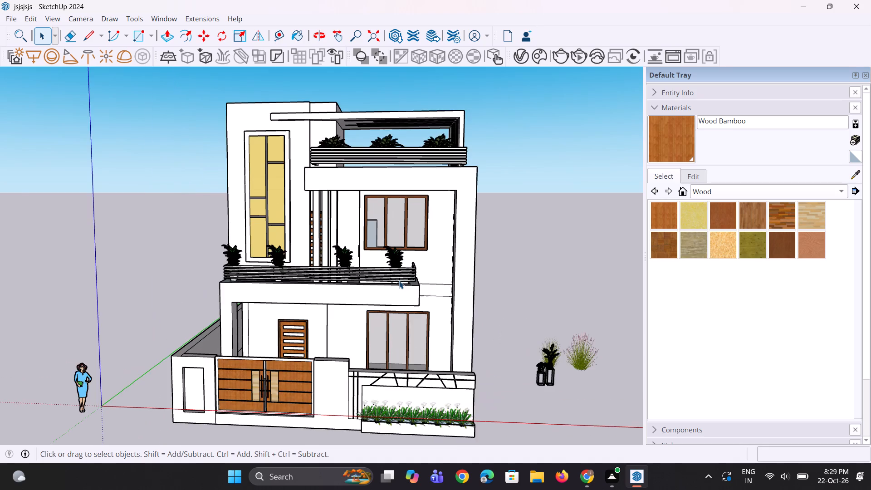
scroll(399, 289, up, 2)
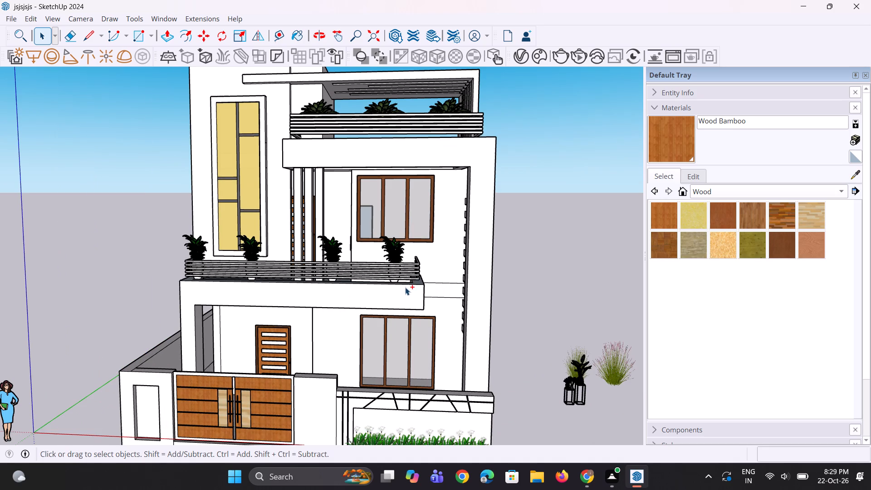
Undo the last change made to the house model.
key(ctrl+z)
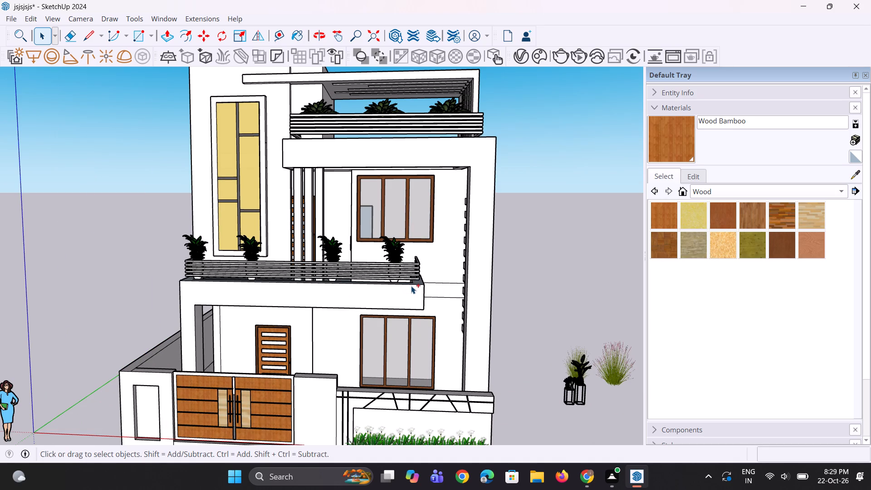
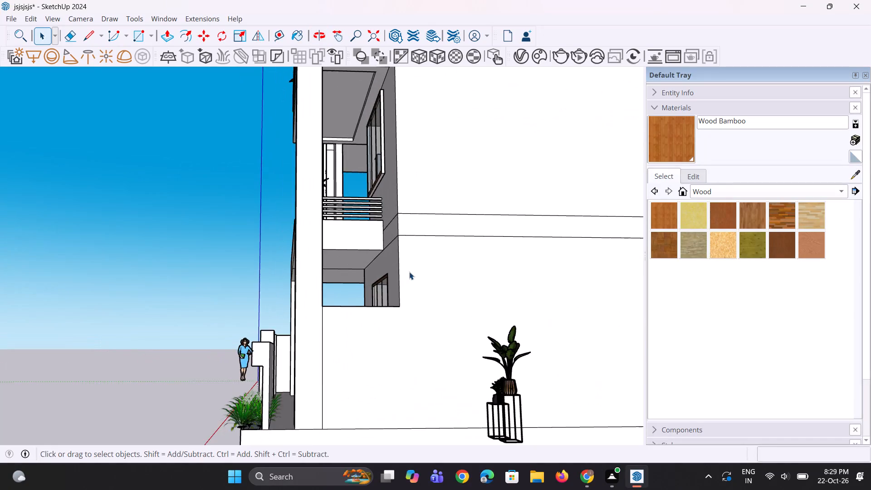
Push/Pull the lowest small square inside the side-wall opening about 5' 2 5/8" across the opening to form a horizontal bar.
scroll(413, 270, up, 1)
middle_drag(413, 270, 317, 332)
scroll(252, 317, up, 1)
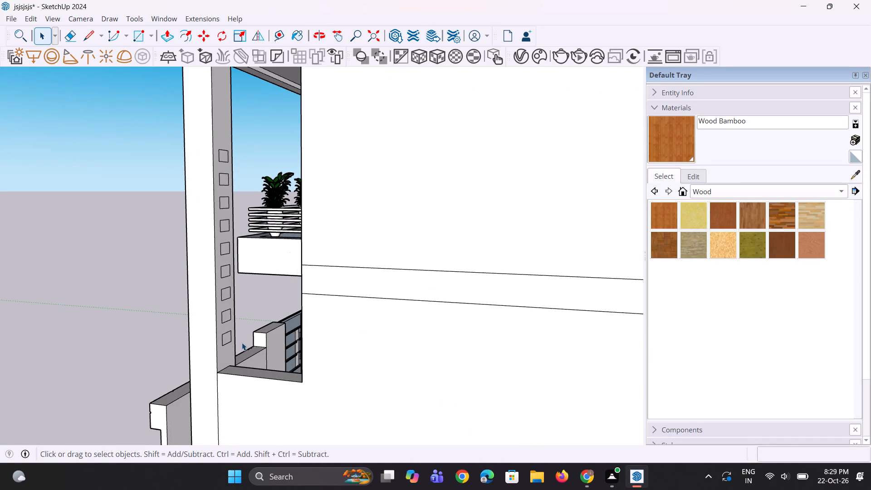
key(p)
click(230, 338)
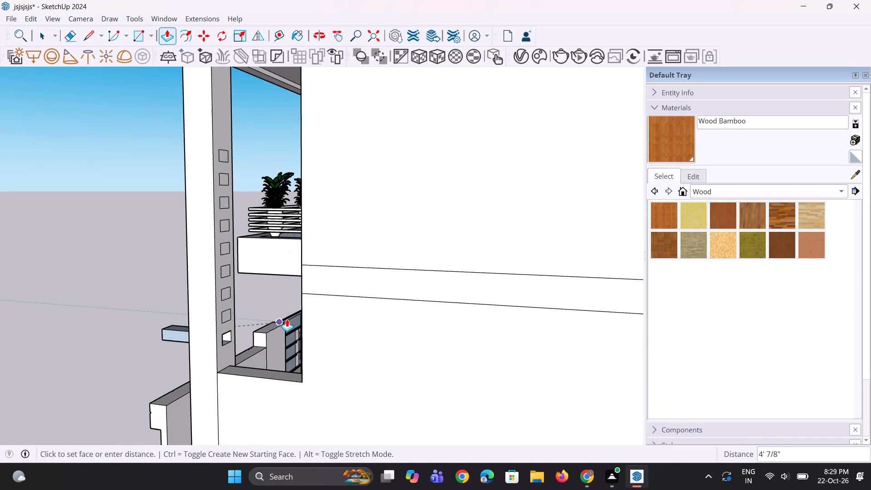
click(301, 333)
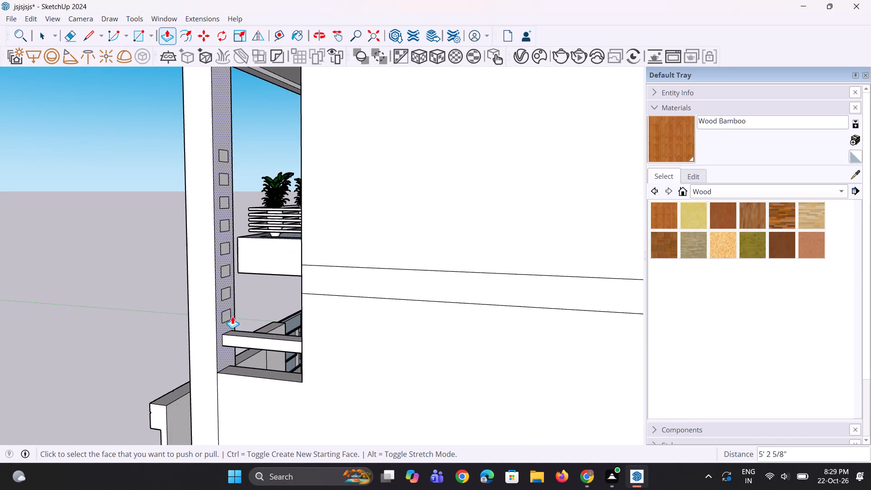
Extrude the remaining eight squares above it by the same distance to complete the row of horizontal bars in the side-wall opening.
double_click(230, 314)
scroll(227, 295, up, 2)
double_click(227, 294)
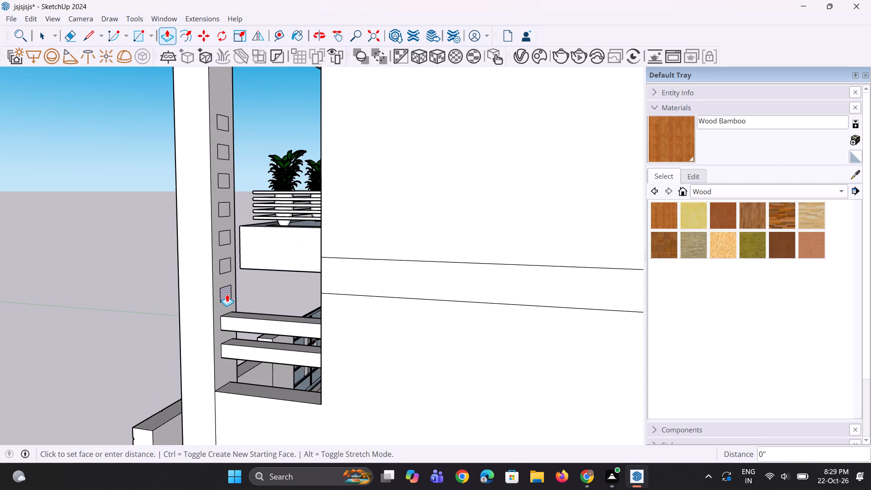
double_click(226, 267)
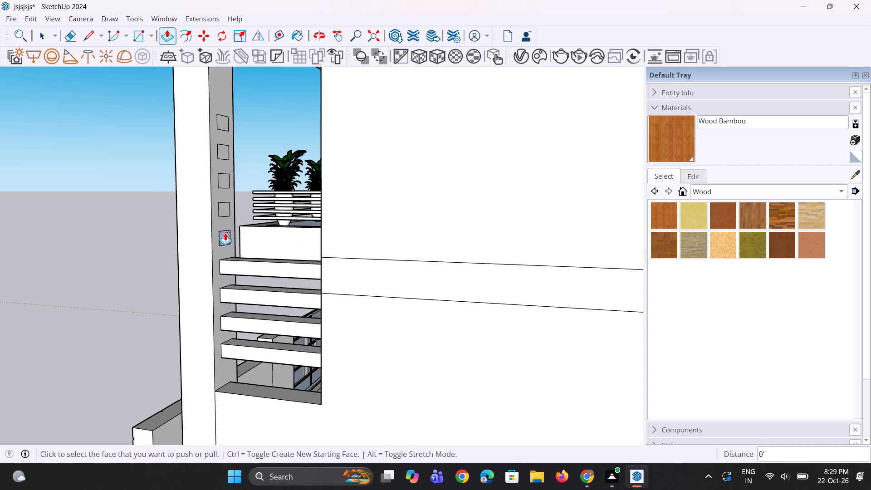
click(225, 233)
click(225, 233)
double_click(224, 210)
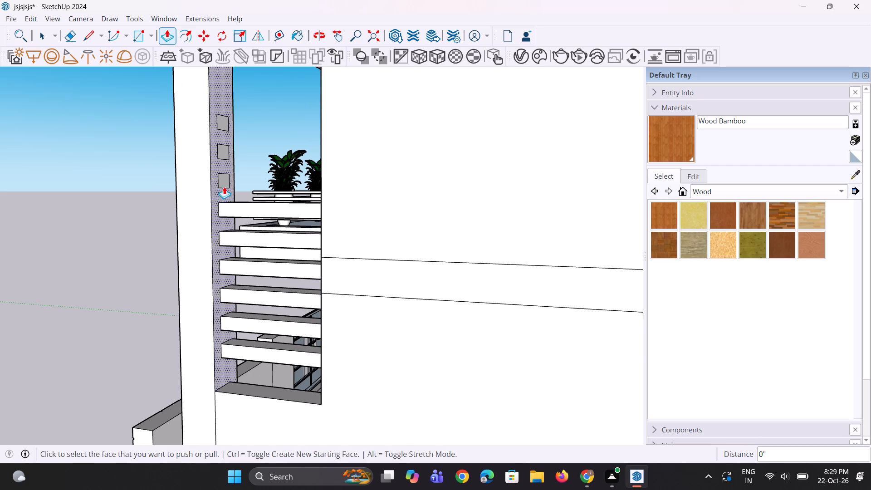
double_click(223, 179)
double_click(223, 155)
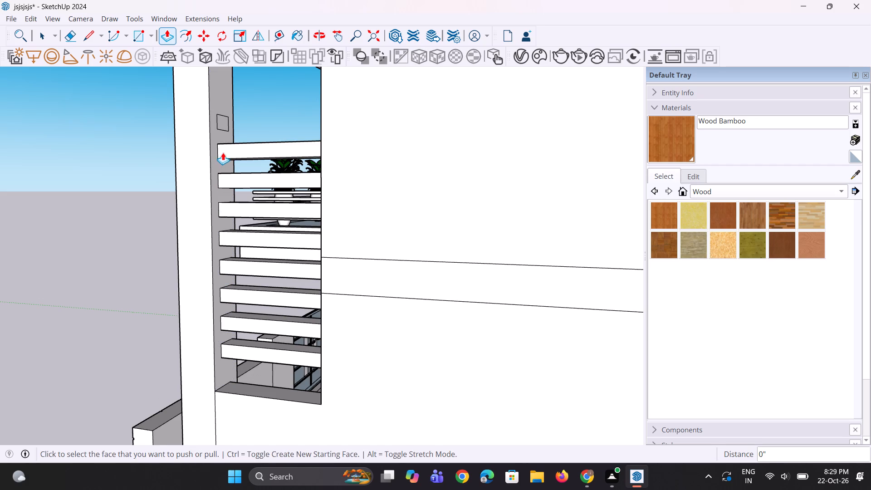
middle_drag(235, 192, 364, 223)
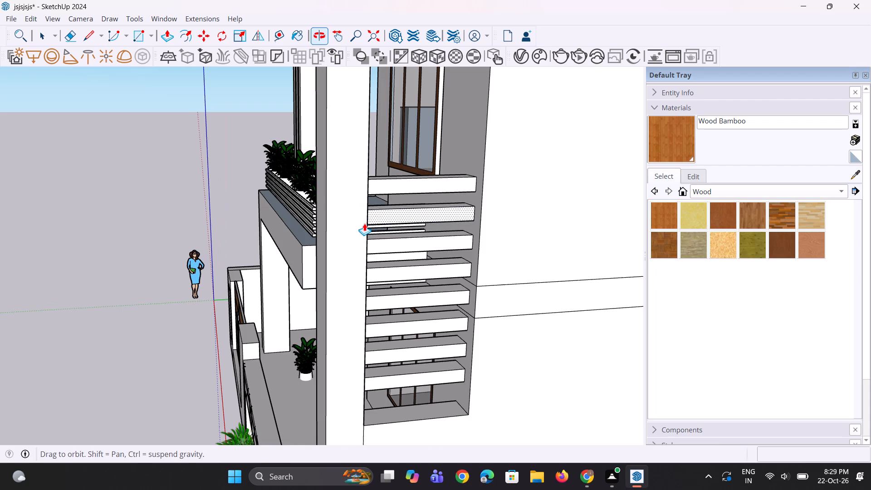
scroll(364, 223, down, 5)
middle_drag(392, 216, 289, 213)
scroll(291, 192, up, 5)
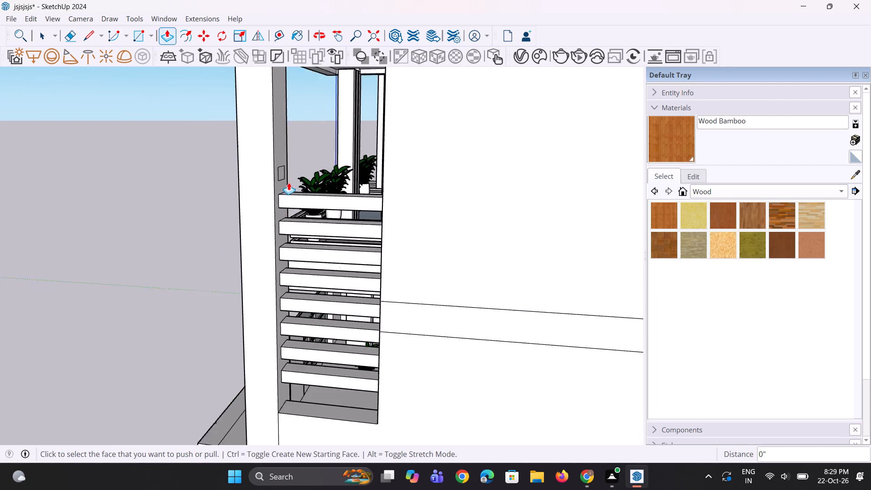
scroll(289, 182, up, 4)
double_click(280, 171)
Examine the bars in the side-wall opening and the whole front elevation from close up and from a distance.
middle_drag(297, 230, 471, 248)
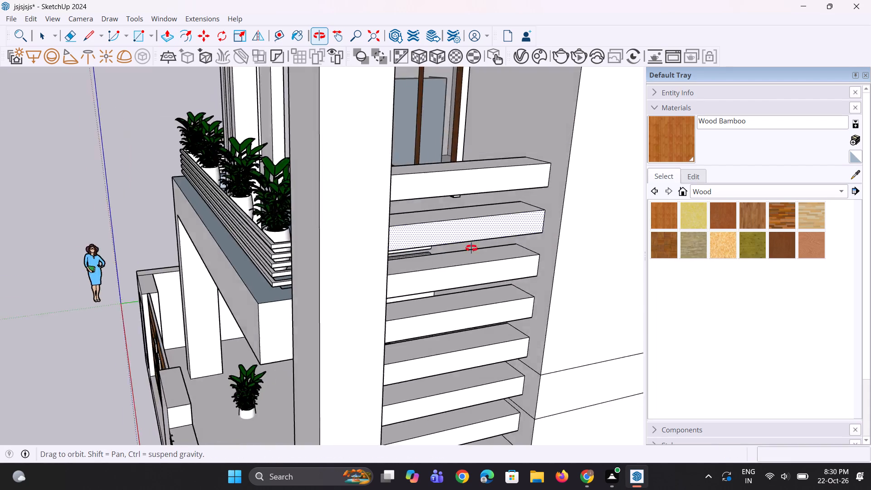
middle_drag(471, 248, 569, 231)
scroll(447, 255, down, 5)
middle_drag(426, 261, 555, 250)
scroll(479, 260, down, 5)
middle_drag(467, 274, 463, 257)
scroll(457, 246, down, 4)
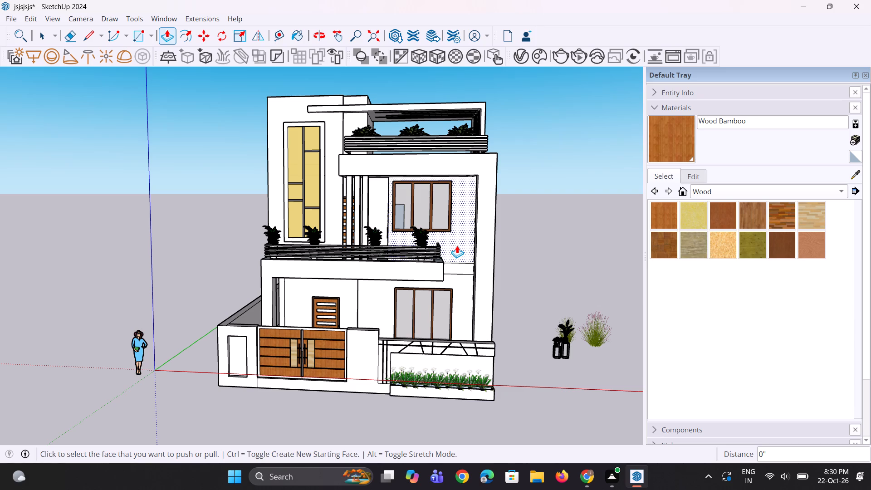
scroll(413, 175, down, 2)
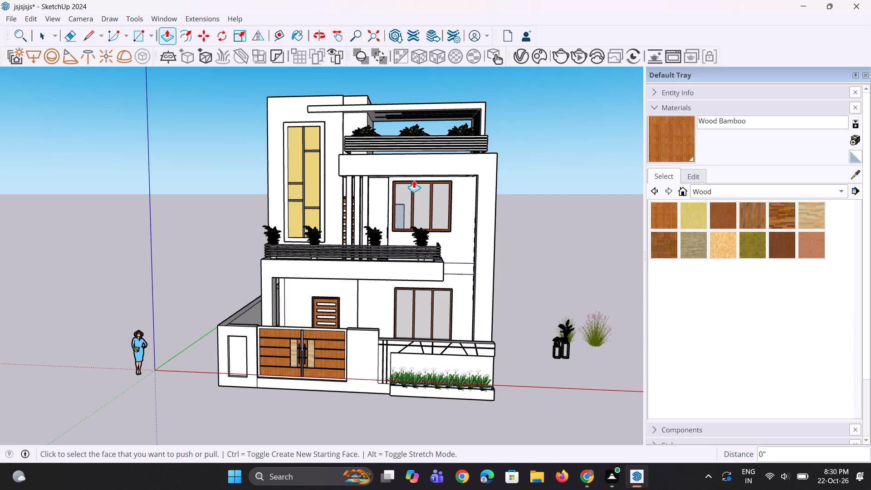
scroll(414, 180, down, 2)
Delete the loose potted plant with its metal-frame stands standing beside the house.
middle_drag(415, 182, 421, 232)
scroll(450, 268, up, 3)
key(space)
key(space)
key(space)
scroll(533, 284, up, 4)
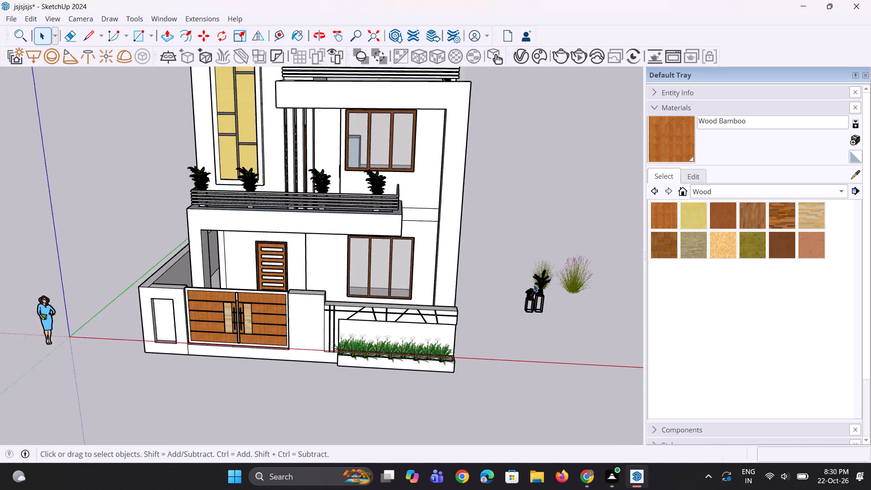
click(535, 290)
key(Delete)
Delete the two loose ornamental grass clumps standing beside the house.
scroll(544, 255, down, 2)
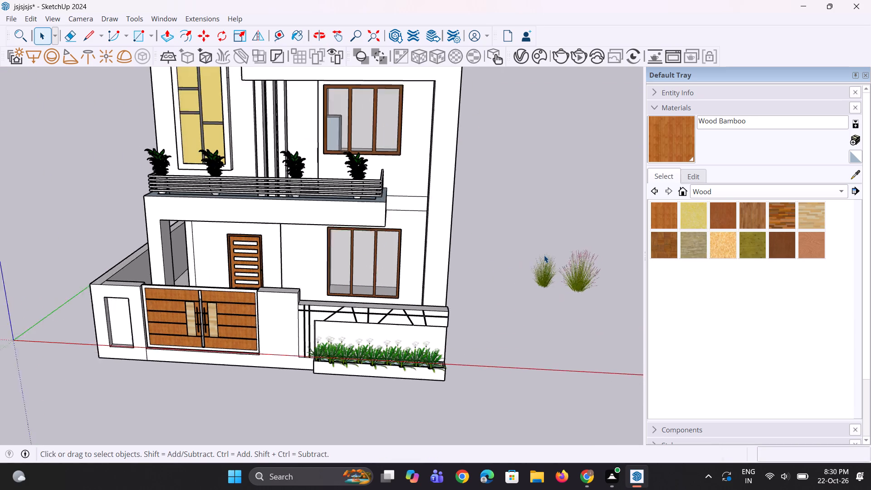
scroll(544, 255, down, 2)
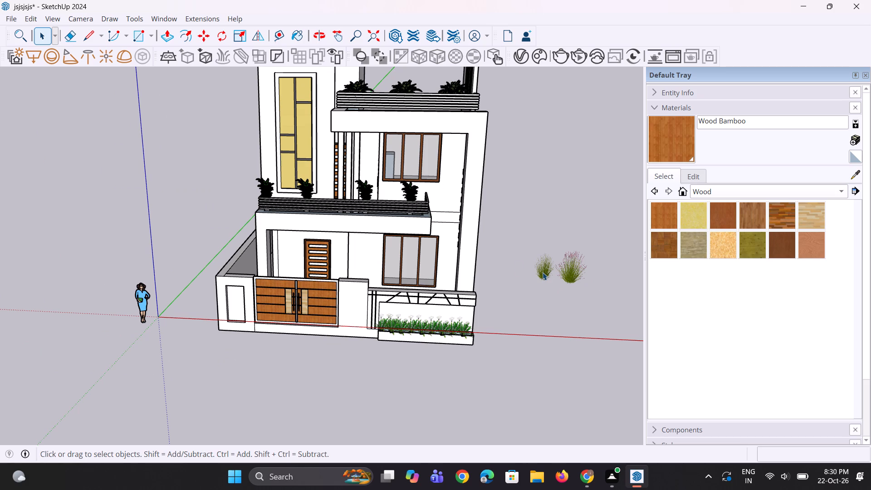
middle_drag(500, 259, 500, 273)
scroll(502, 264, down, 4)
middle_click(497, 265)
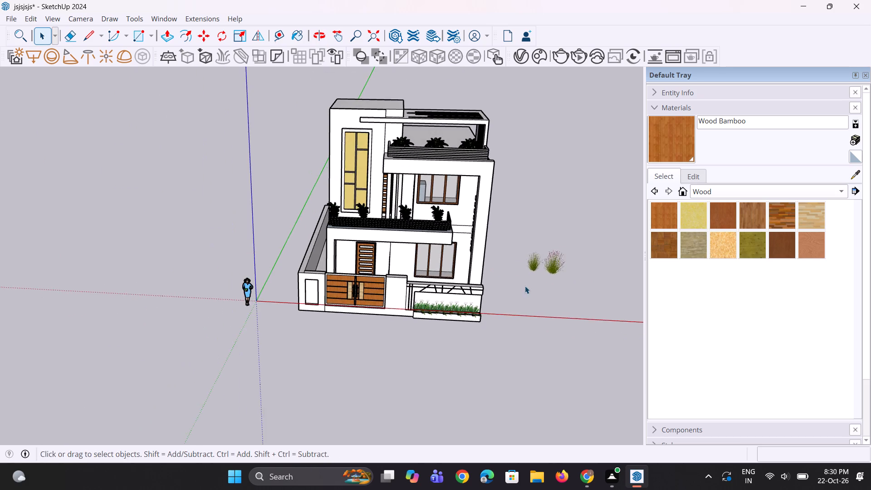
scroll(525, 286, up, 3)
drag(529, 241, 576, 297)
key(Delete)
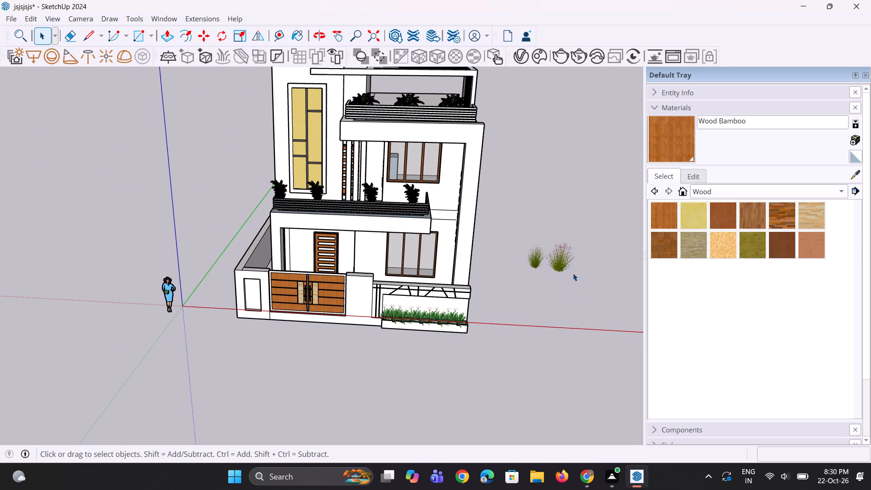
click(560, 260)
key(Delete)
Examine the front elevation, including the gate, balconies and planting, from high and low angles, near and far.
middle_drag(530, 277, 529, 269)
scroll(482, 256, down, 3)
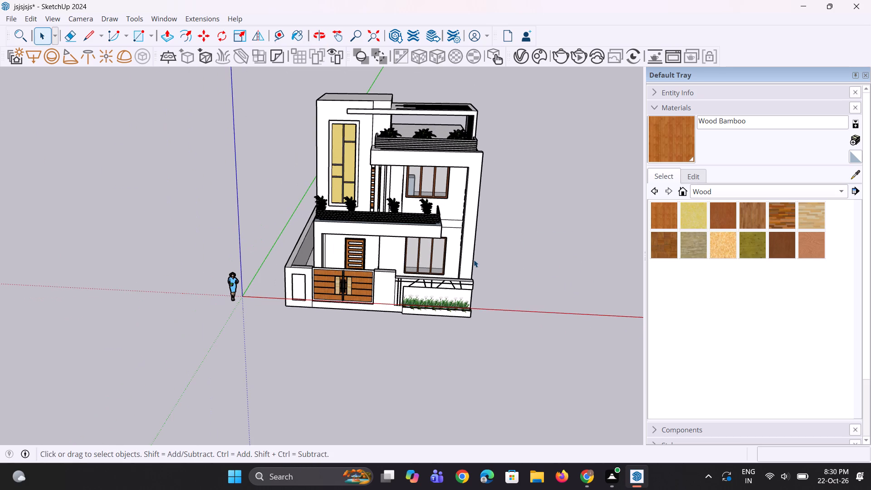
middle_drag(469, 257, 445, 236)
middle_drag(423, 227, 390, 216)
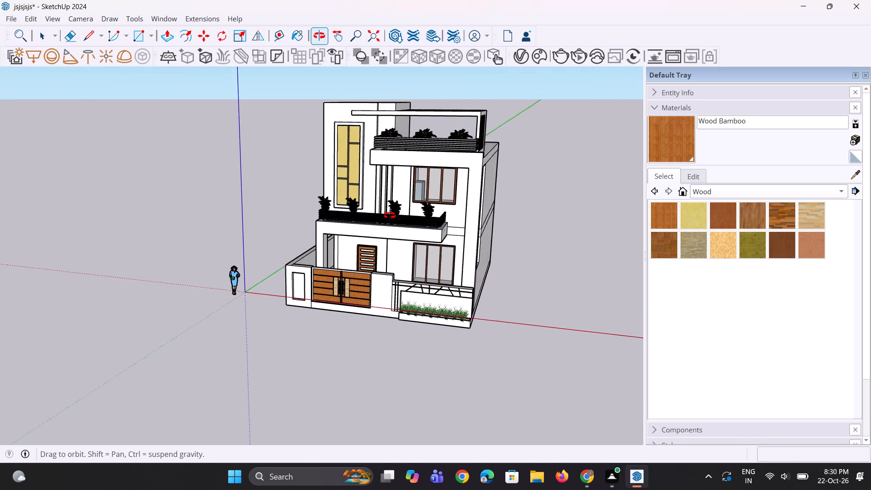
middle_drag(390, 216, 399, 154)
scroll(384, 218, up, 2)
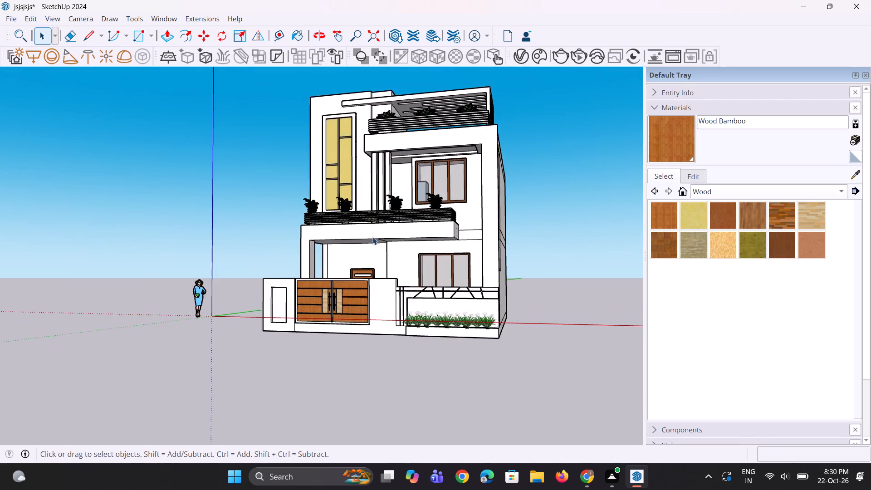
scroll(371, 240, up, 7)
middle_drag(379, 238, 372, 226)
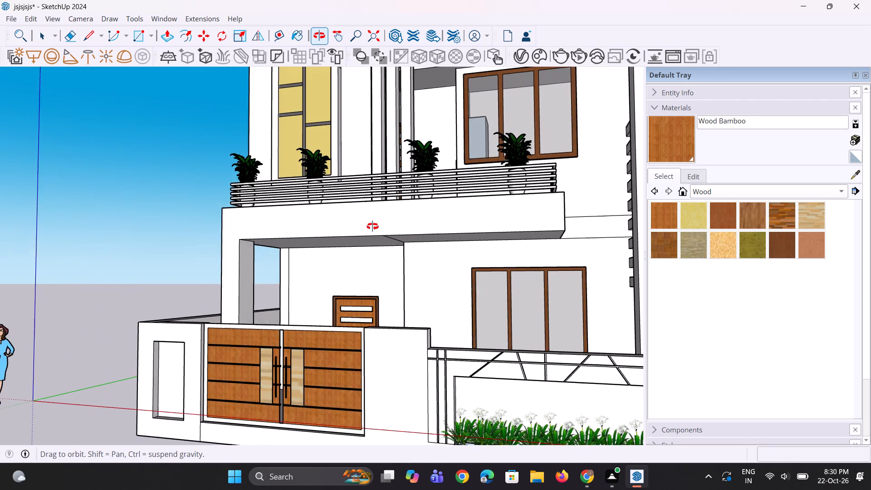
middle_drag(372, 226, 376, 210)
scroll(376, 210, down, 5)
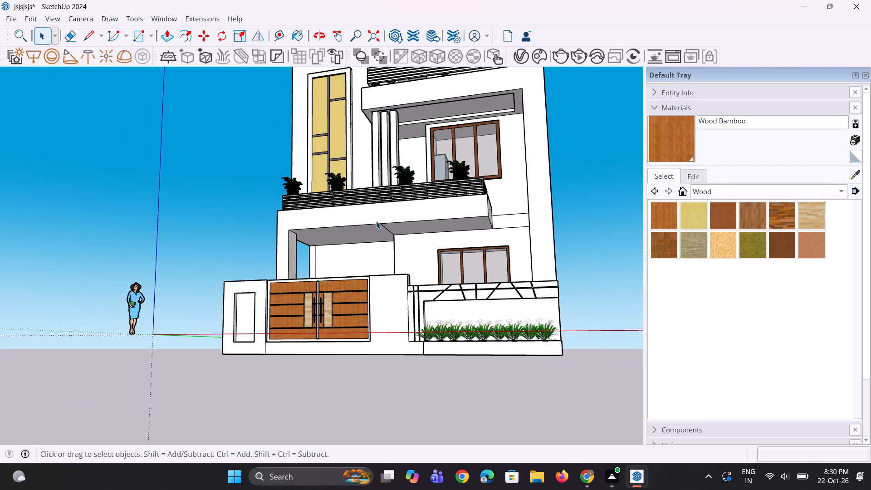
middle_drag(374, 230, 372, 331)
scroll(366, 294, up, 4)
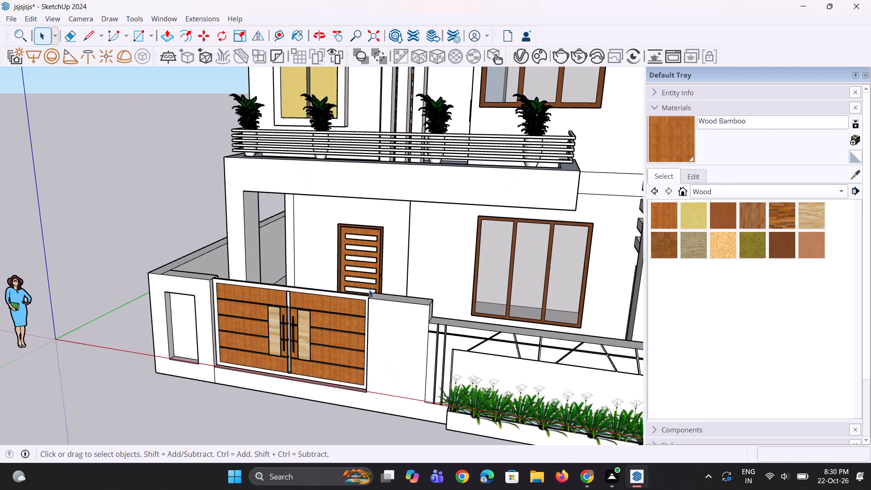
scroll(372, 284, down, 5)
middle_drag(372, 284, 378, 322)
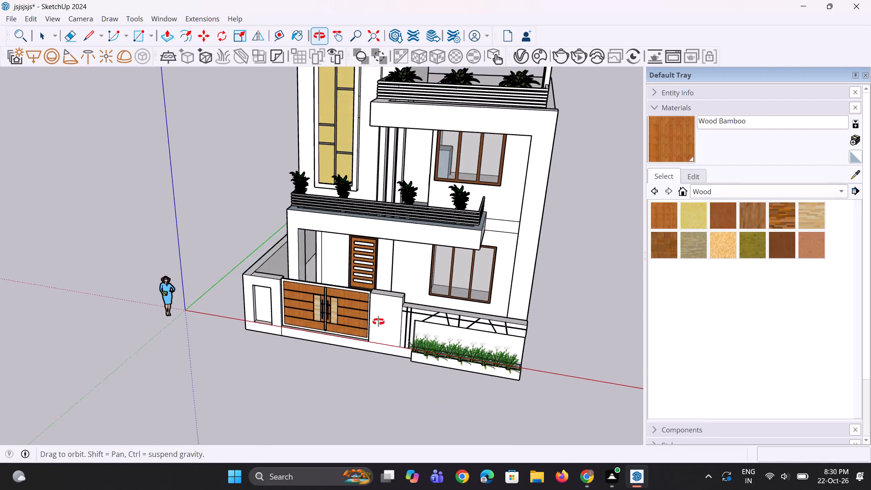
middle_drag(378, 322, 435, 215)
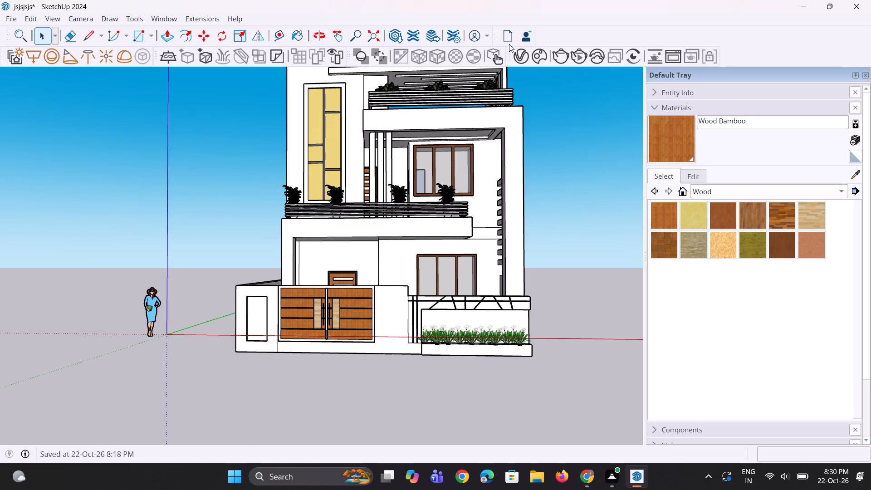
Open the V-Ray Asset Editor and create a new Generic material.
click(524, 54)
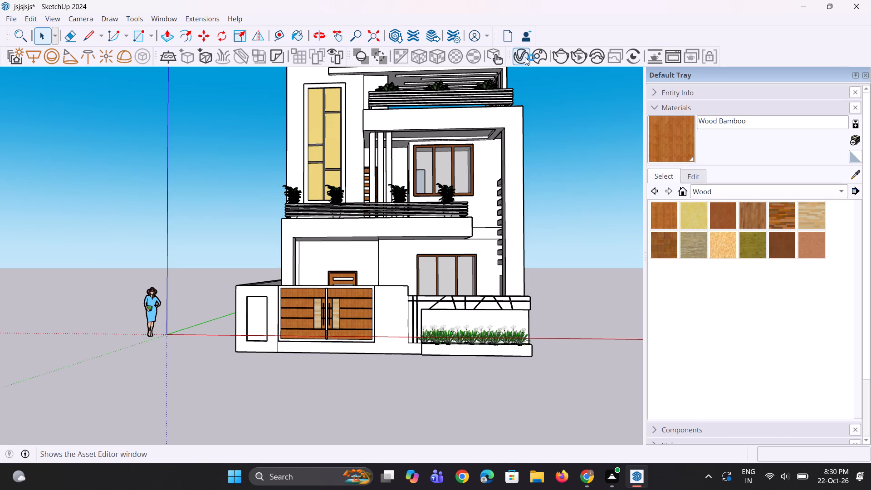
right_click(525, 57)
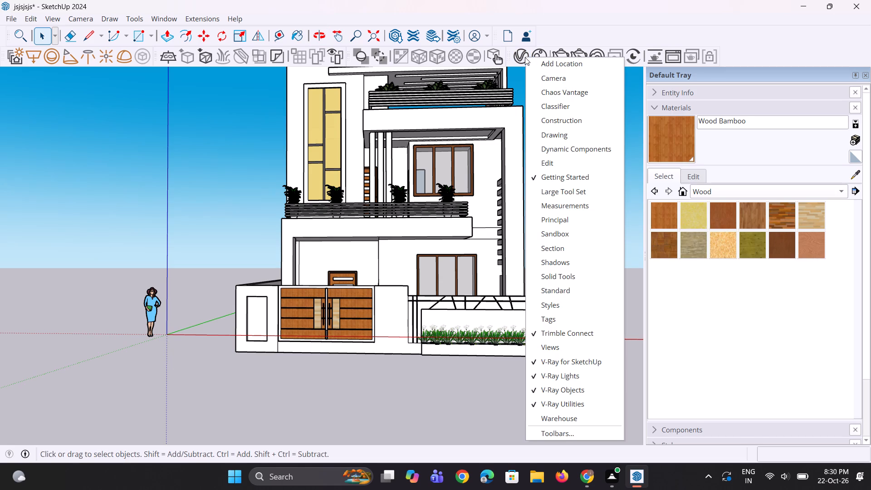
click(521, 85)
click(526, 57)
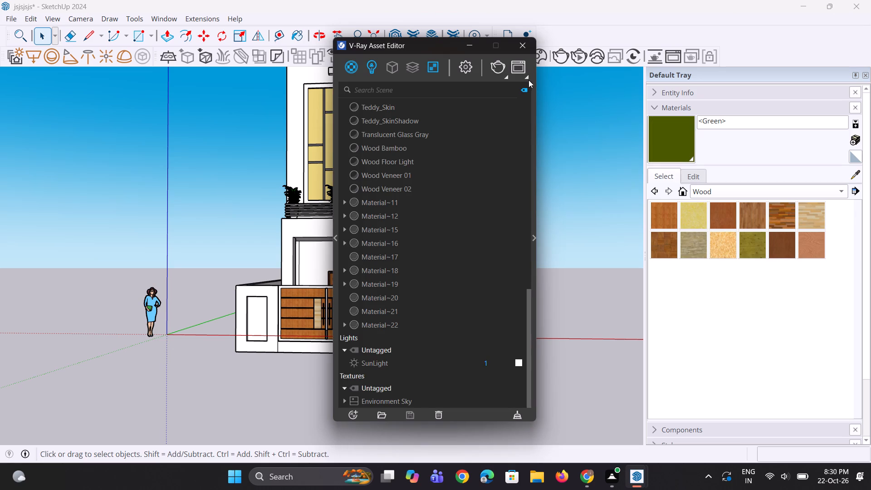
right_click(356, 63)
click(371, 86)
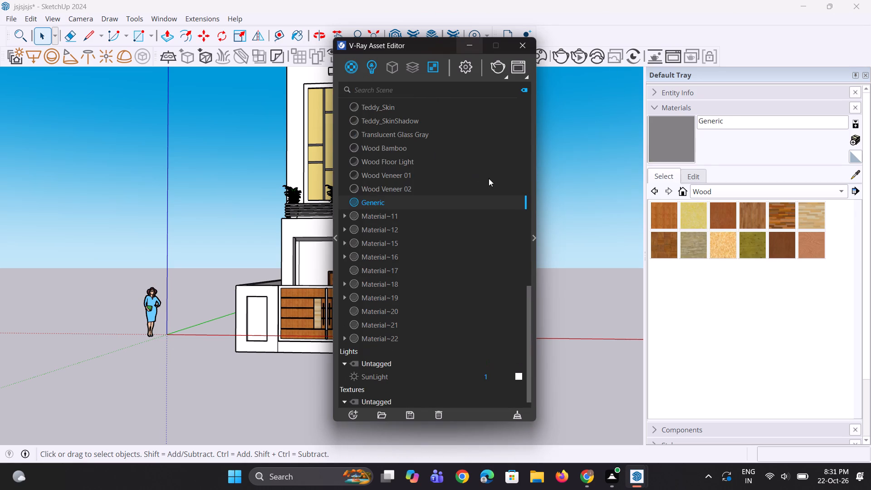
Set the Generic material's diffuse colour to the mid-grey swatch with R, G and B at 0.504.
click(534, 240)
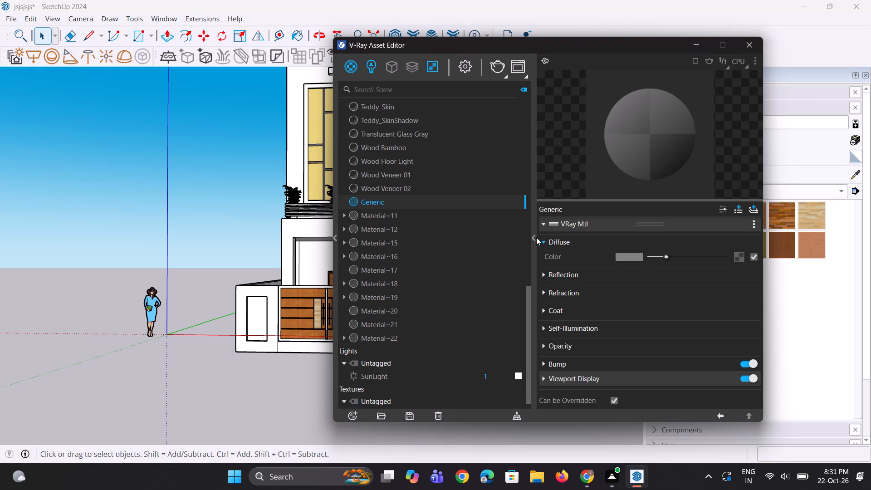
click(626, 259)
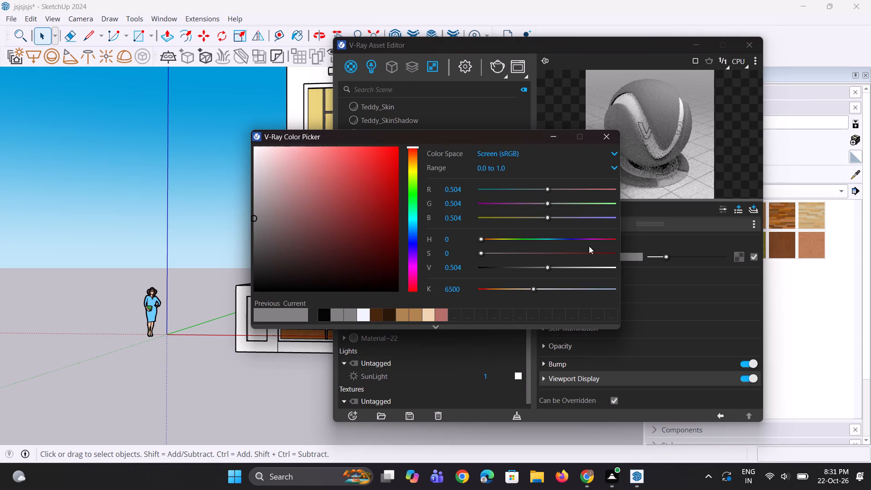
click(342, 316)
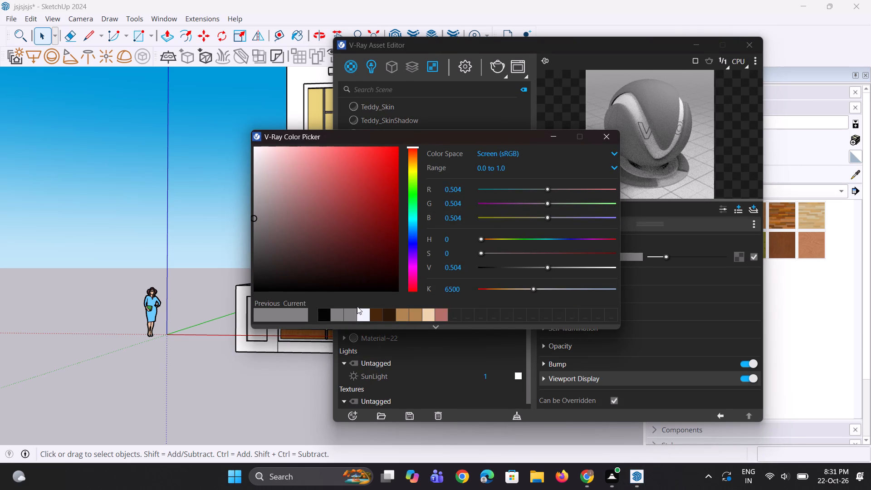
click(557, 136)
Set the Generic material's refraction colour to a very dark grey.
click(579, 285)
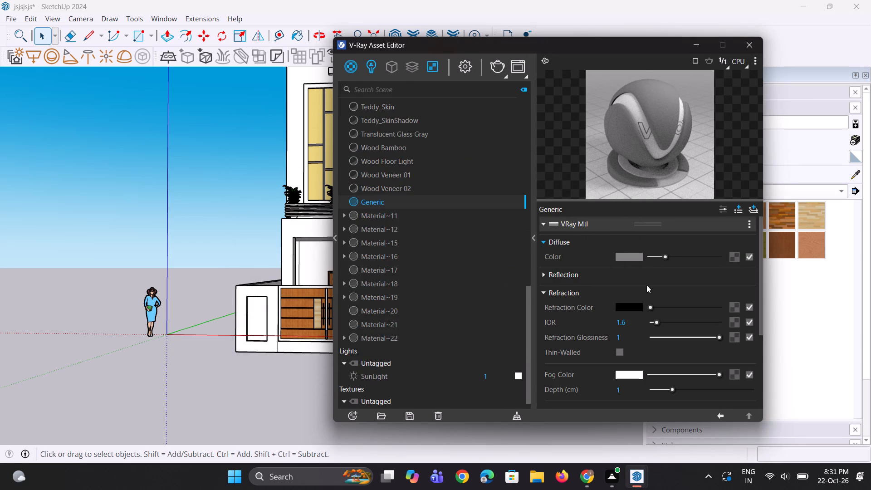
click(652, 309)
Set the Generic material's reflection colour to a dark grey and its reflection glossiness to 0.95.
click(631, 275)
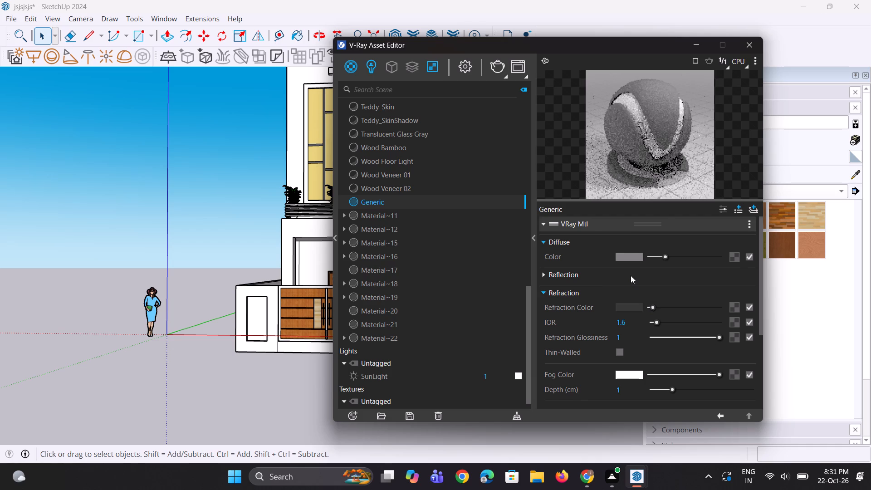
drag(650, 289, 657, 289)
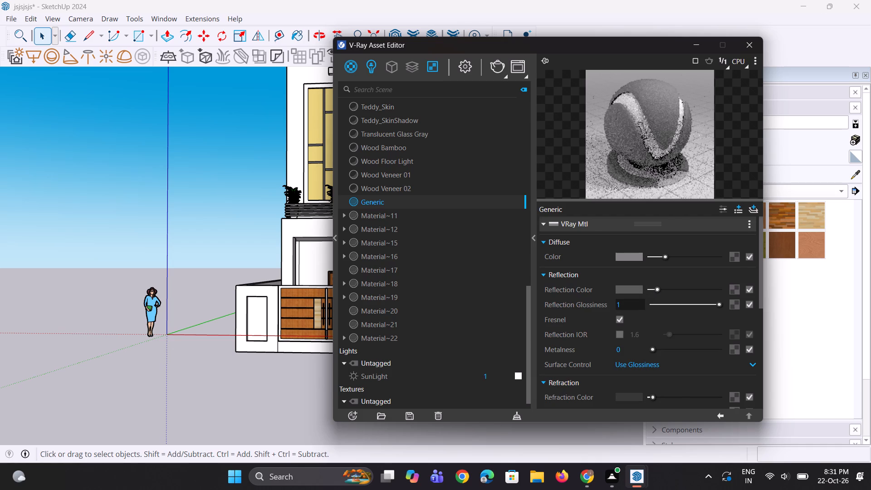
drag(641, 301, 615, 302)
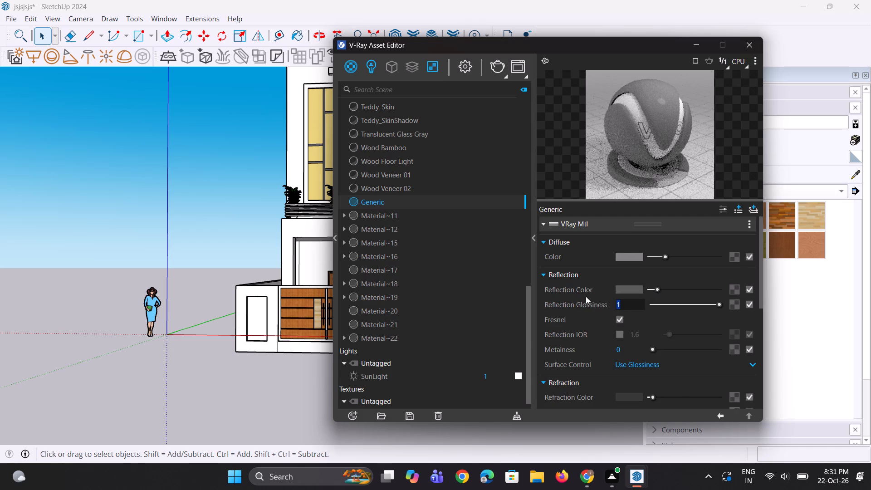
text(0.95)
key(Return)
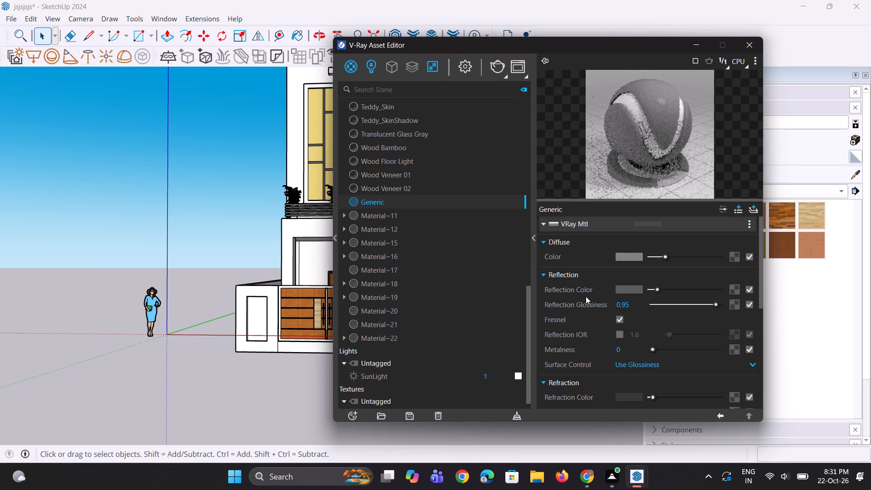
double_click(638, 158)
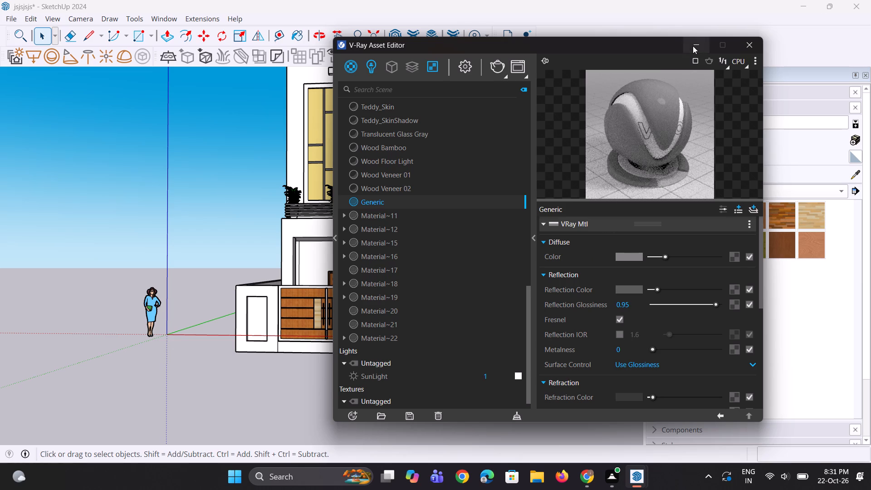
click(693, 46)
Paint the front of the rooftop pergola with the Generic material.
click(665, 136)
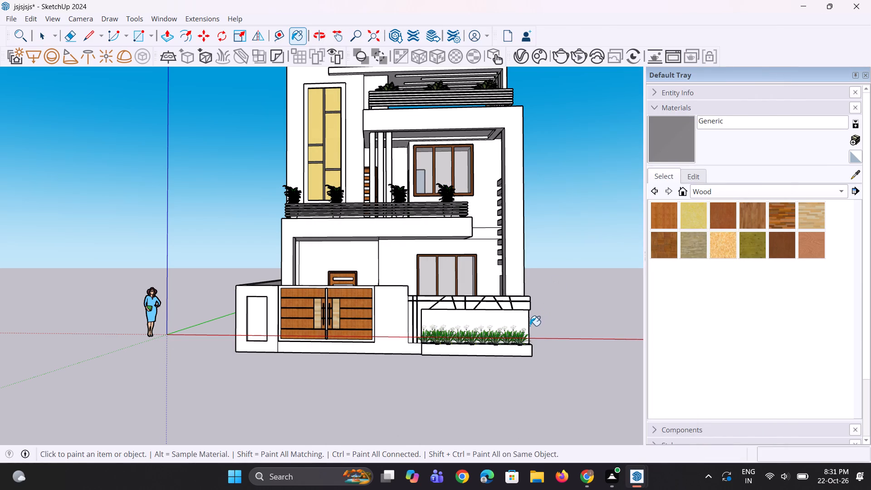
scroll(530, 326, down, 7)
scroll(504, 225, up, 2)
scroll(439, 166, up, 3)
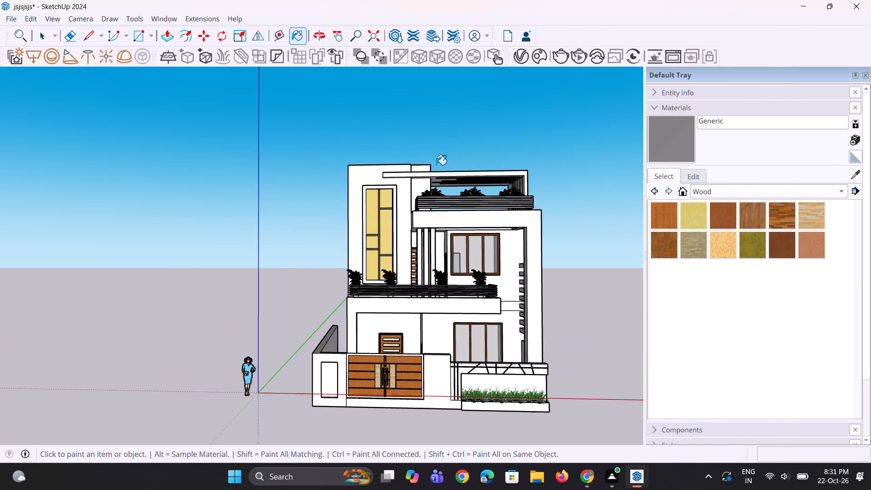
scroll(436, 165, up, 8)
click(425, 186)
scroll(449, 215, up, 1)
middle_drag(449, 215, 446, 209)
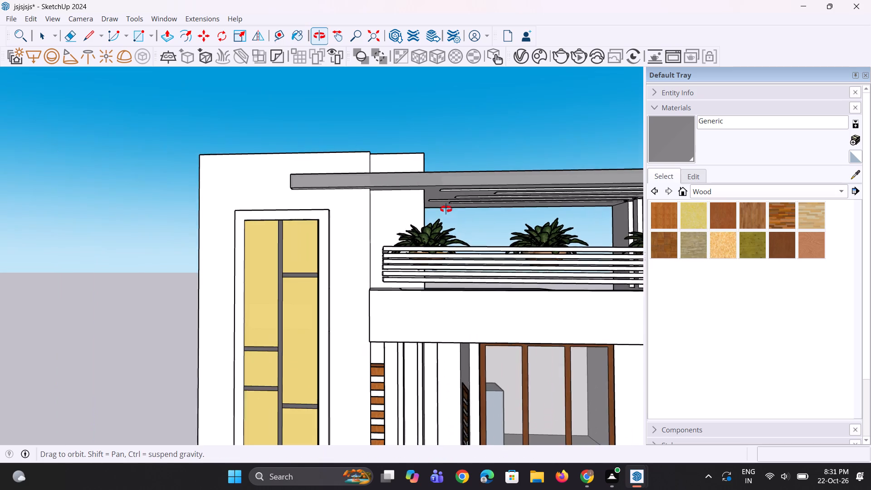
middle_drag(446, 209, 445, 201)
scroll(444, 198, up, 5)
click(432, 191)
scroll(425, 201, up, 1)
middle_drag(425, 201, 405, 177)
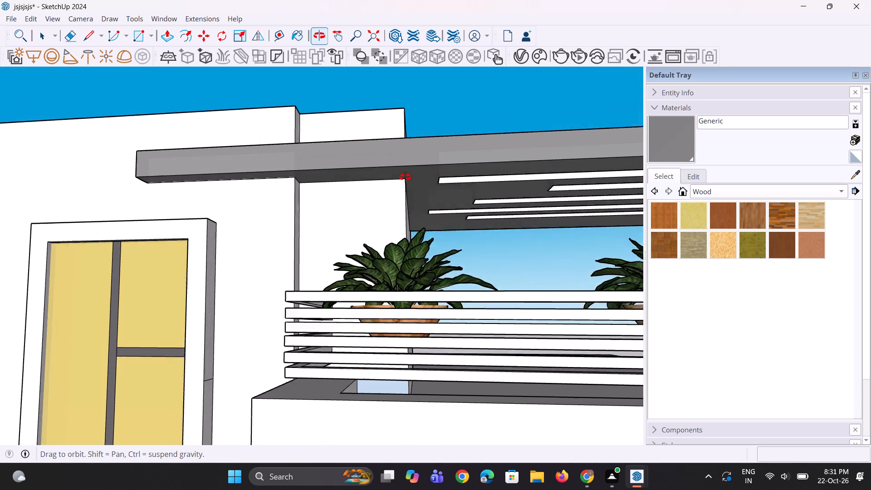
middle_drag(405, 177, 405, 159)
Paint the large projecting frame around the upper-floor balcony and window with the Generic material.
scroll(407, 197, down, 11)
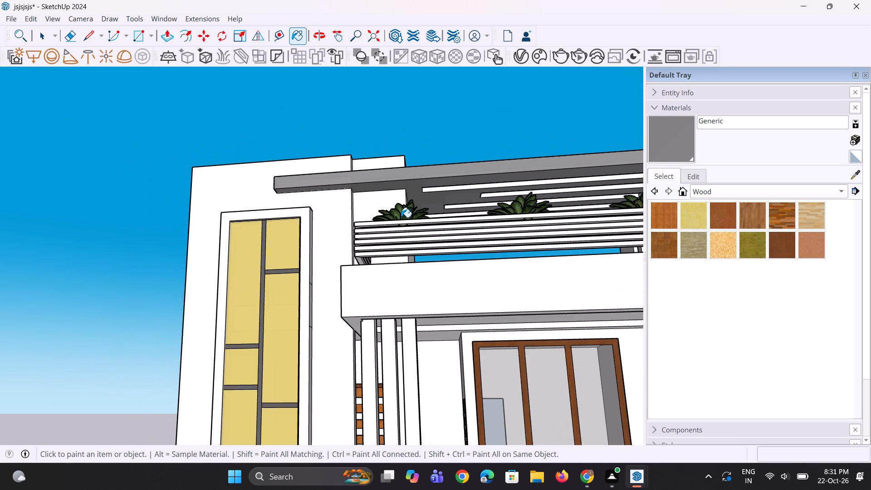
scroll(401, 217, down, 5)
middle_drag(401, 217, 414, 273)
click(414, 273)
Paint the slatted side and top of the rooftop pergola with the Generic material.
scroll(366, 259, down, 3)
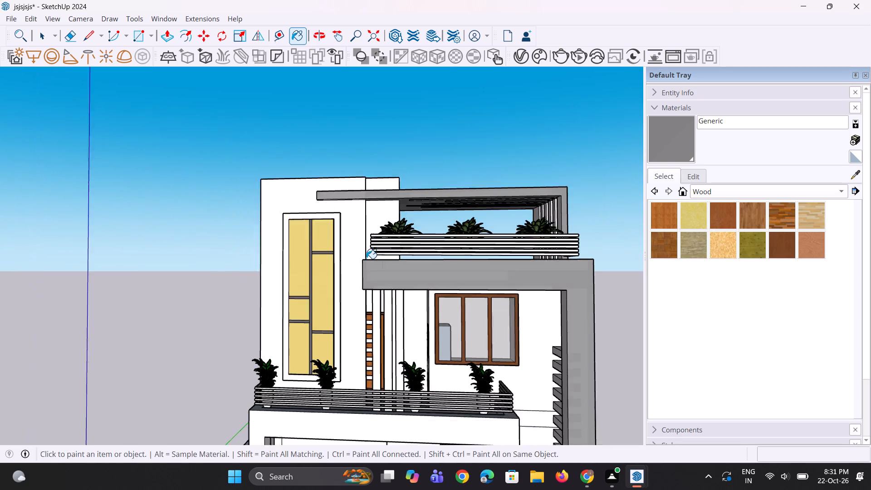
scroll(366, 259, down, 1)
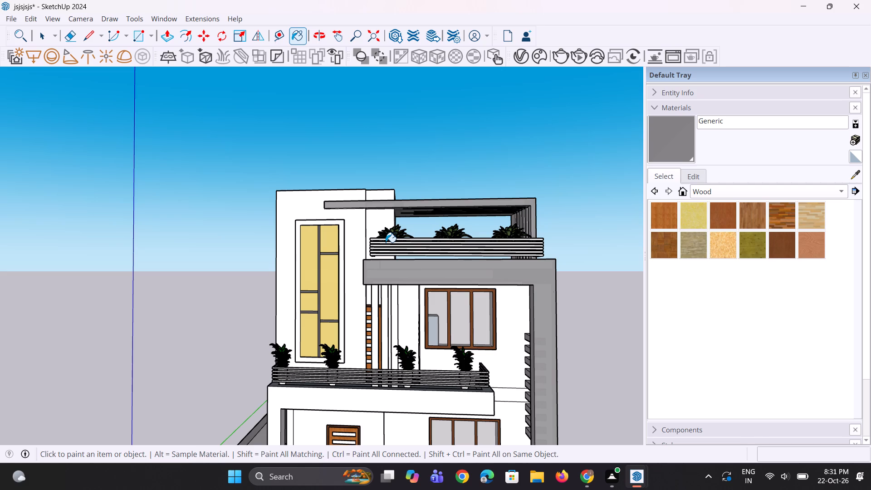
scroll(386, 242, down, 3)
scroll(423, 251, down, 4)
middle_drag(466, 251, 342, 252)
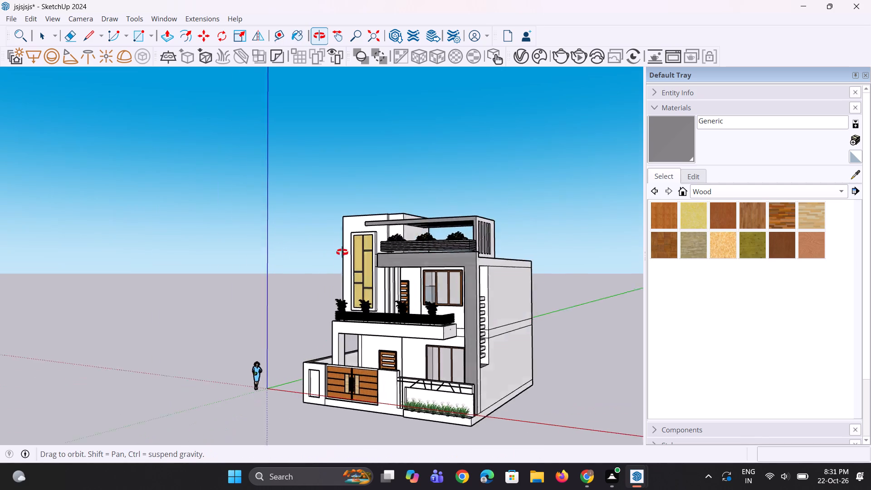
middle_drag(342, 252, 324, 262)
scroll(440, 233, up, 7)
click(473, 227)
middle_drag(473, 227, 481, 265)
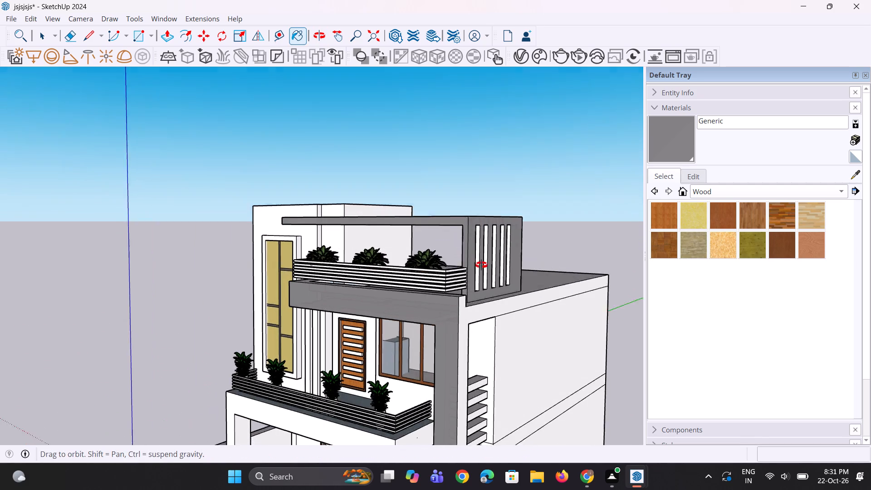
middle_drag(481, 265, 486, 294)
scroll(486, 242, up, 2)
click(484, 234)
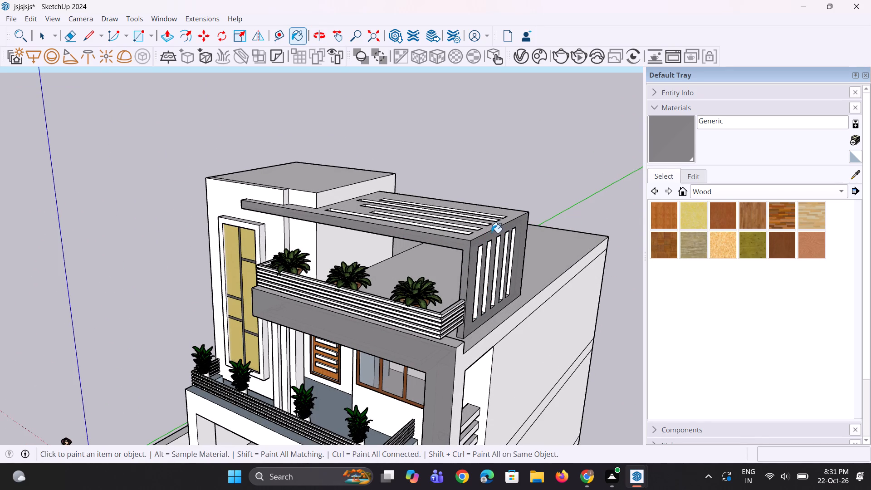
scroll(484, 230, up, 5)
click(484, 230)
scroll(439, 251, up, 1)
middle_drag(439, 253, 520, 229)
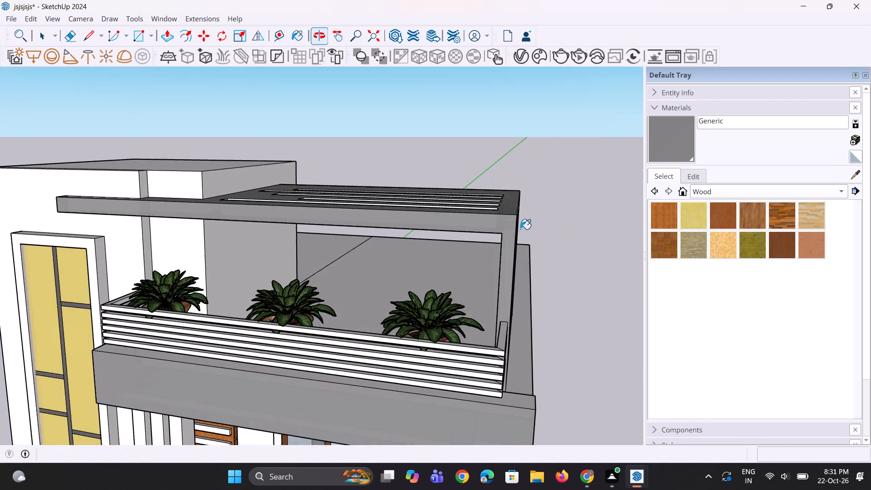
Examine the painted pergola and projecting frame from above and below, then across the whole front elevation.
scroll(520, 232, down, 6)
scroll(504, 246, up, 1)
middle_drag(504, 246, 512, 219)
scroll(510, 218, up, 3)
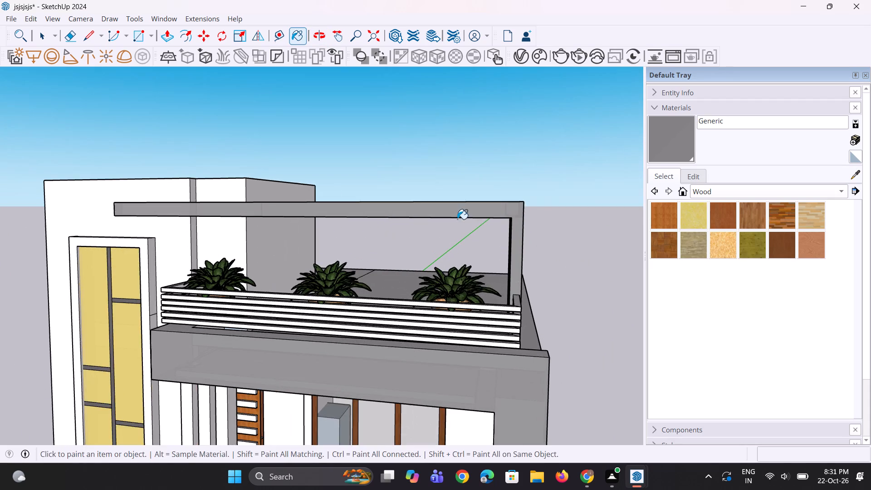
scroll(456, 219, up, 7)
middle_drag(370, 226, 398, 205)
scroll(398, 205, down, 11)
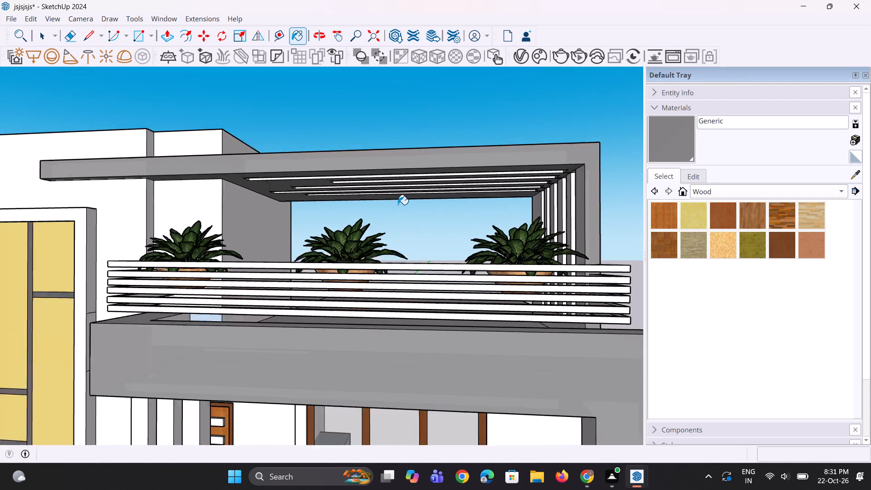
middle_drag(383, 214, 401, 234)
key(Escape)
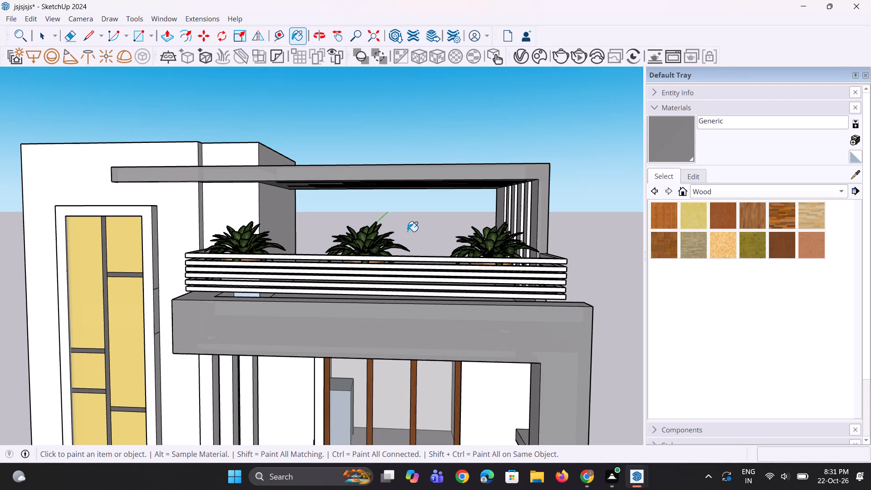
key(space)
key(space)
scroll(405, 221, down, 10)
middle_drag(396, 212, 395, 223)
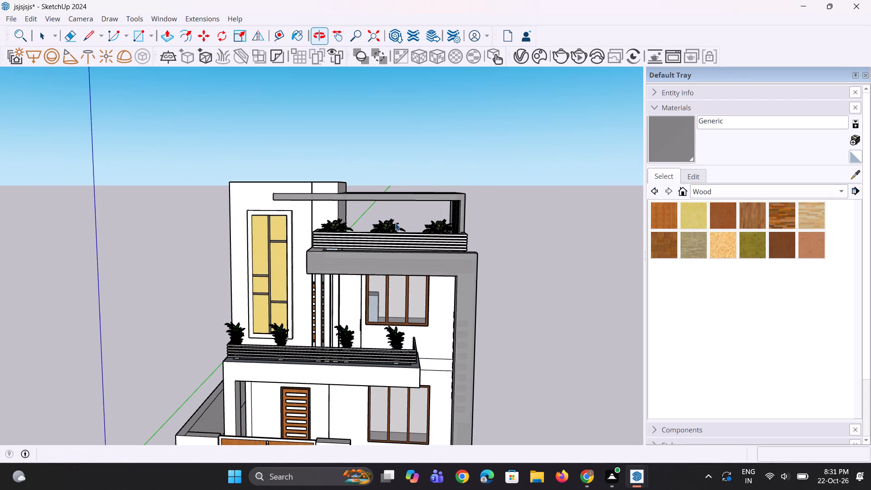
scroll(394, 205, down, 4)
scroll(401, 317, up, 3)
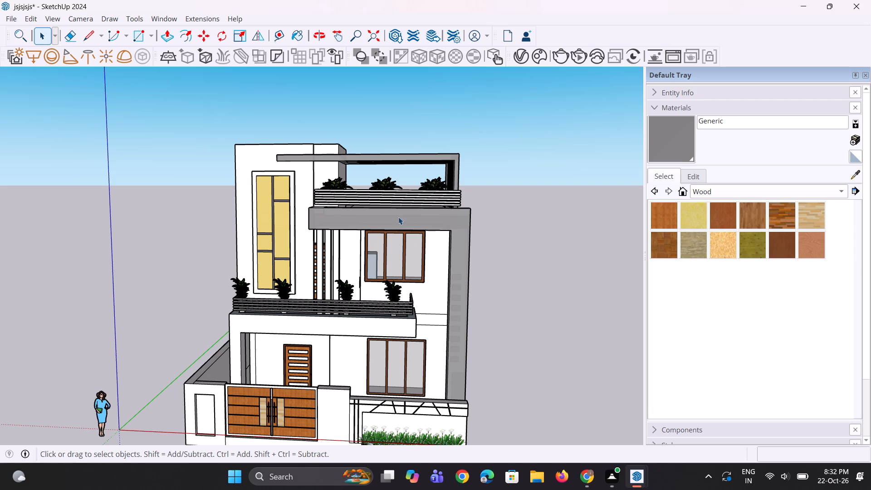
scroll(393, 202, down, 2)
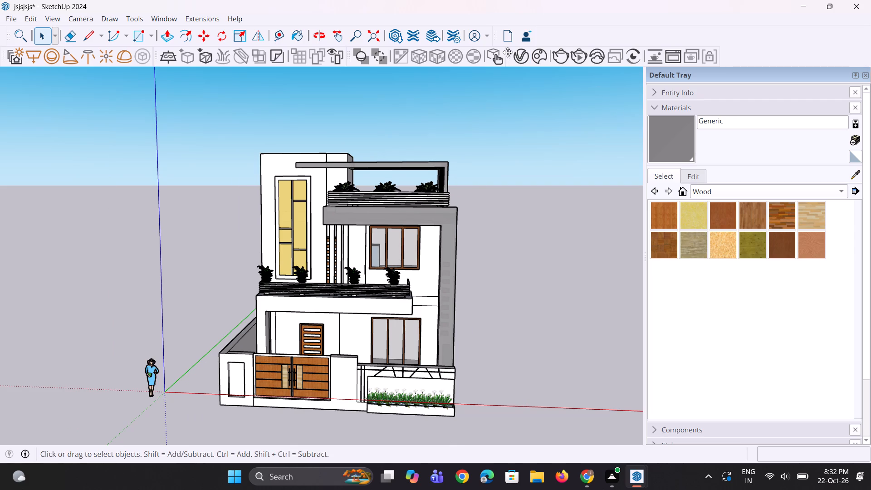
Reopen the V-Ray Asset Editor and create a second Generic material.
right_click(508, 52)
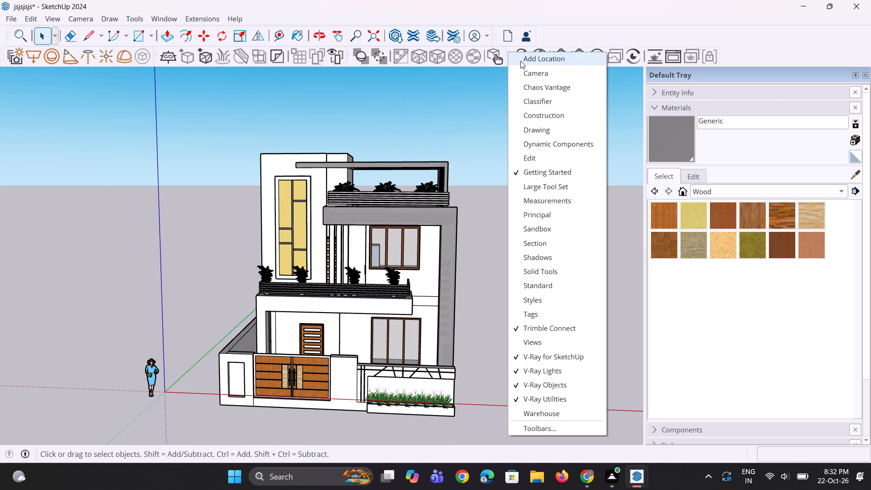
click(493, 65)
click(521, 58)
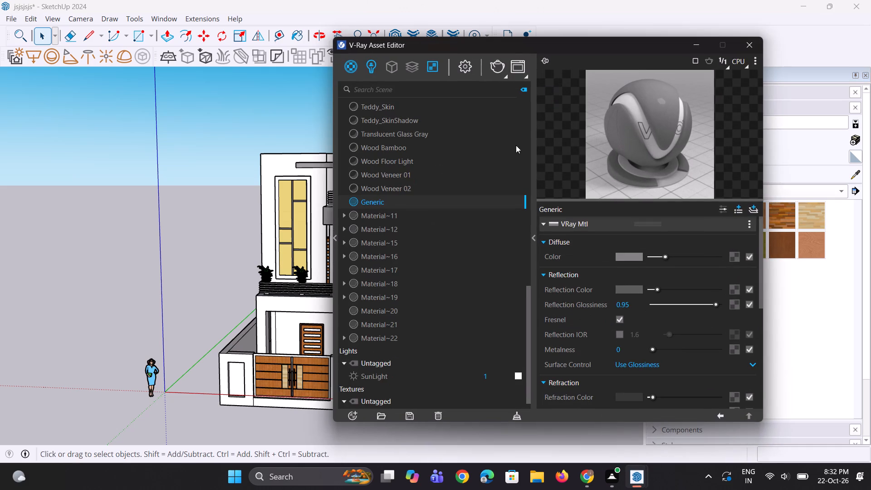
right_click(354, 64)
click(368, 88)
Set the second Generic material's diffuse colour to a dark grey, darker than the first Generic material.
click(624, 255)
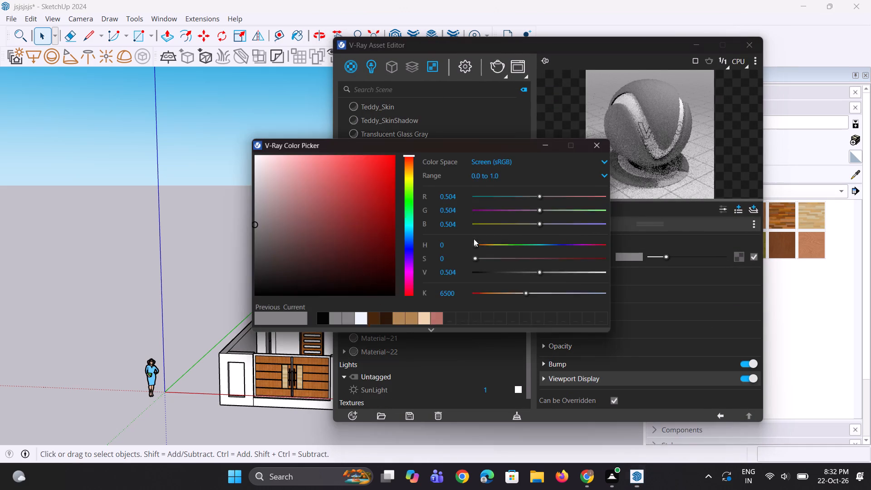
click(353, 319)
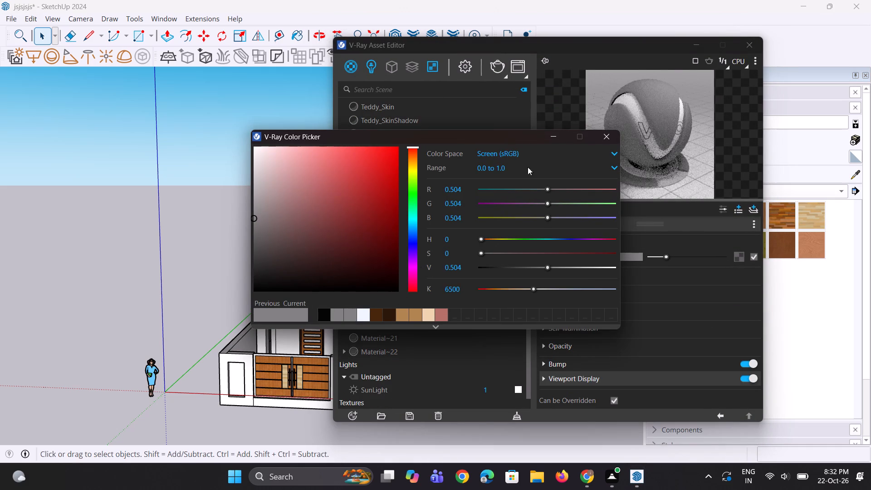
click(553, 139)
click(664, 255)
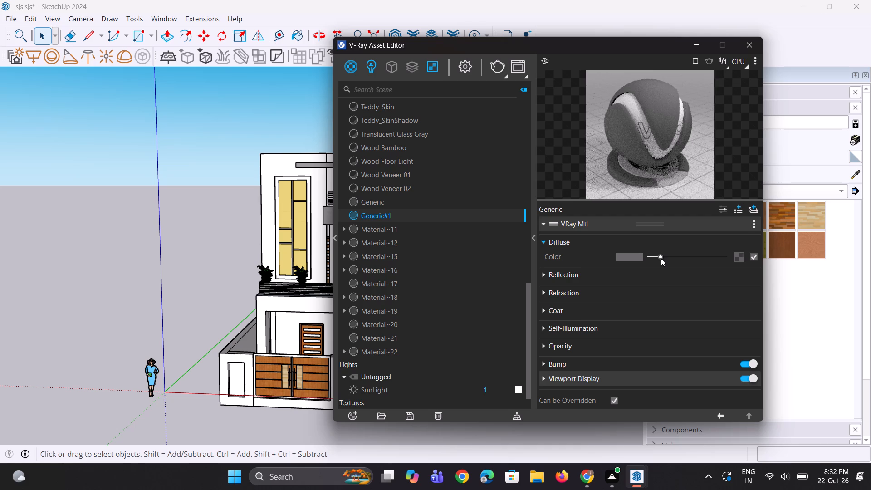
click(661, 258)
click(656, 258)
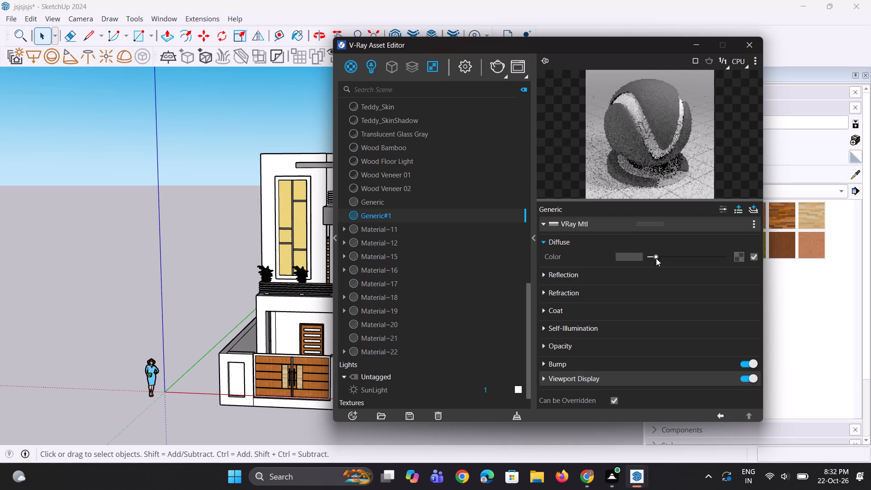
click(656, 258)
click(659, 258)
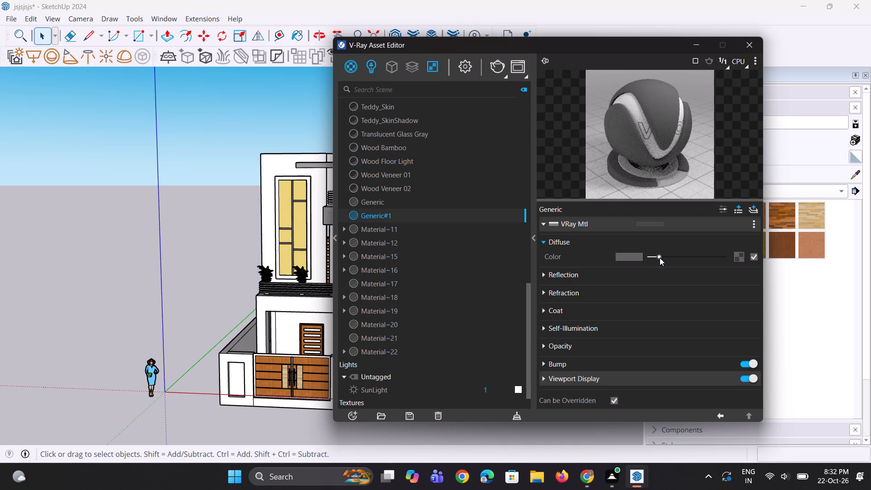
click(656, 255)
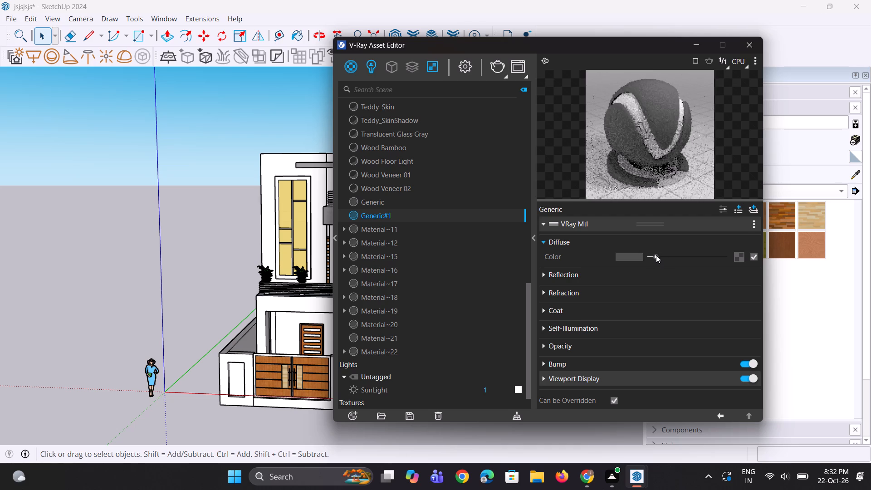
scroll(656, 255, up, 1)
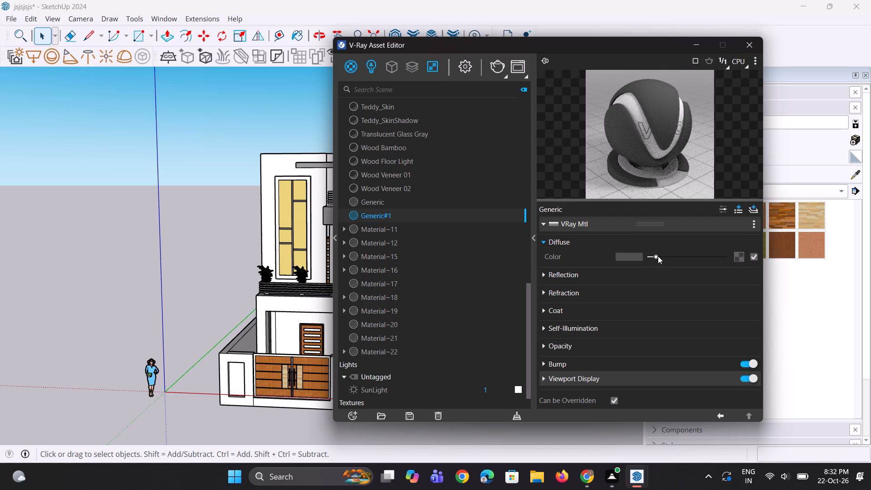
Set the second Generic material's reflection colour to a medium-dark grey and its reflection glossiness to 0.95.
click(626, 279)
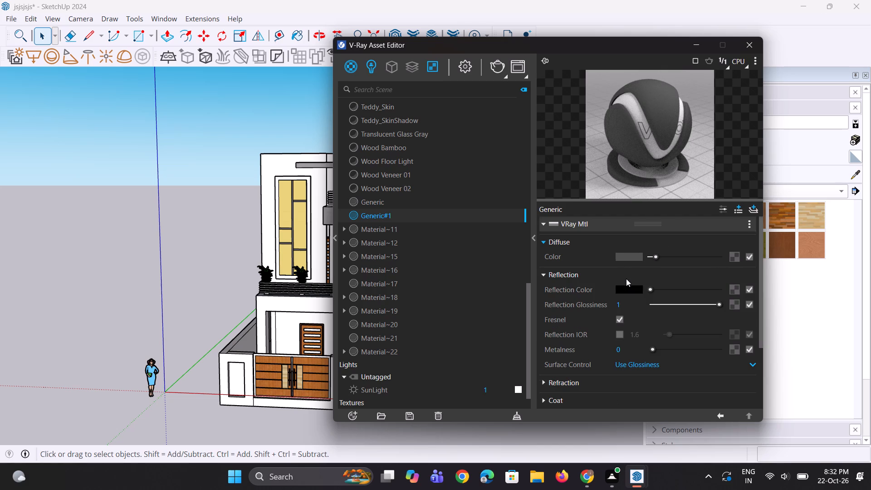
drag(648, 287, 661, 290)
drag(642, 304, 640, 304)
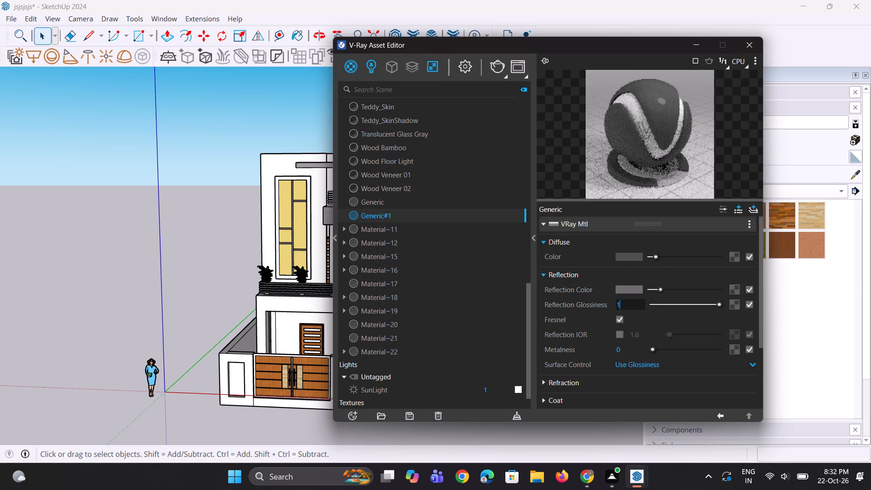
drag(640, 304, 606, 306)
text(0.95)
key(Return)
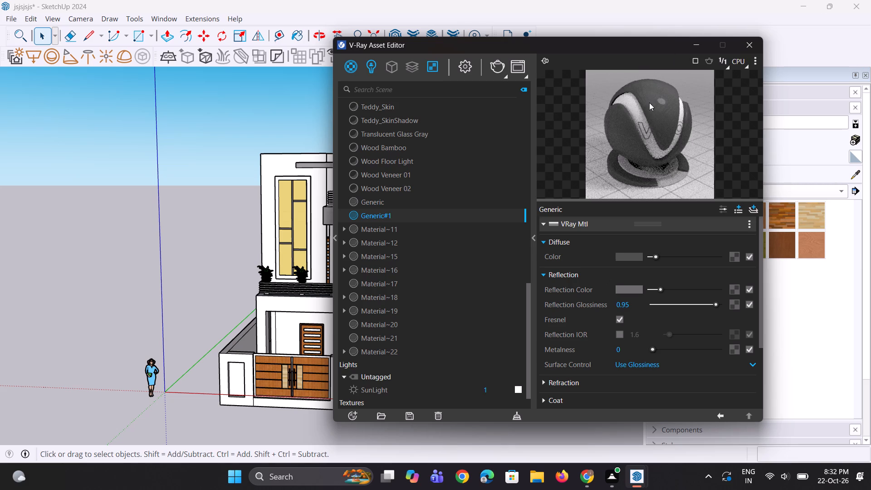
Paint the stair tower's front face around the tall yellow window with the dark grey Generic#1 material.
double_click(649, 103)
click(692, 43)
click(663, 133)
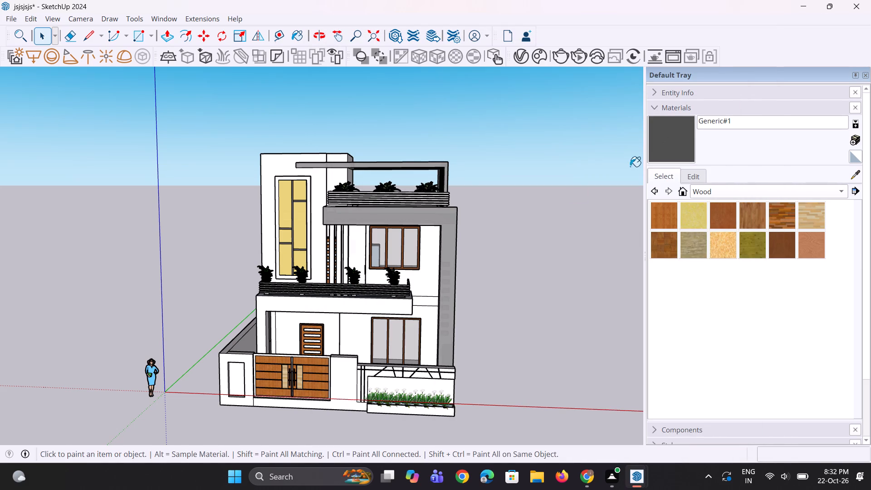
scroll(283, 270, up, 7)
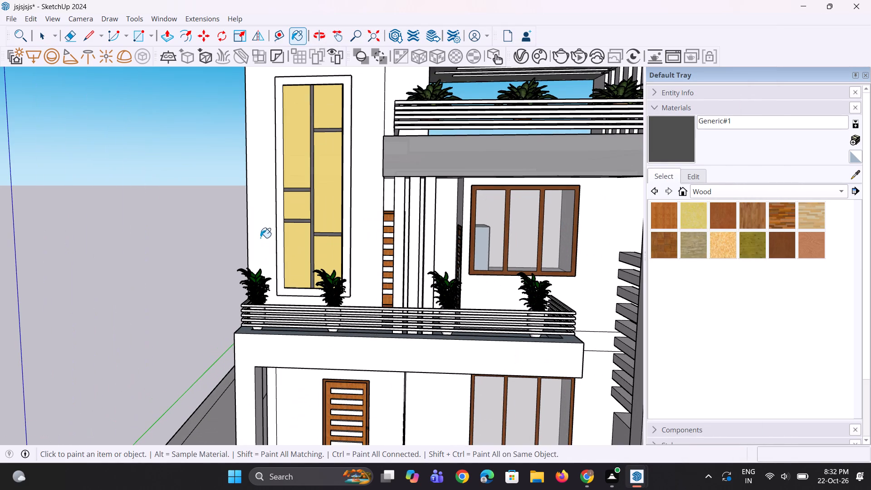
click(260, 238)
Paint the first-floor balcony's front beam and the inner side of its supporting column with Generic#1.
scroll(294, 273, down, 8)
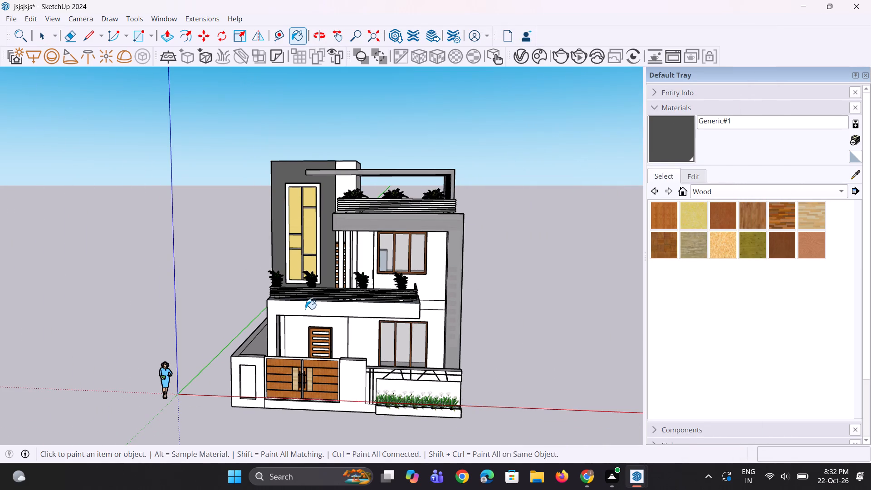
scroll(305, 309, up, 4)
click(305, 309)
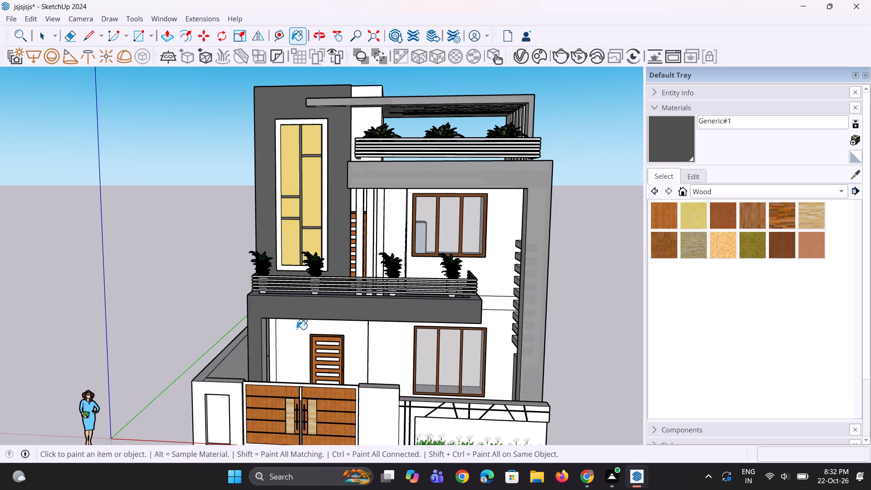
middle_drag(297, 329, 296, 314)
scroll(271, 326, down, 5)
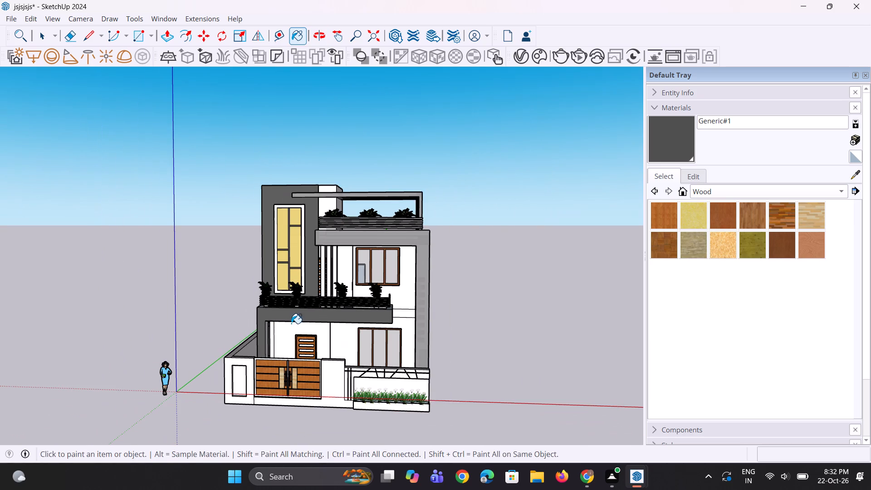
scroll(325, 317, down, 3)
scroll(349, 364, up, 3)
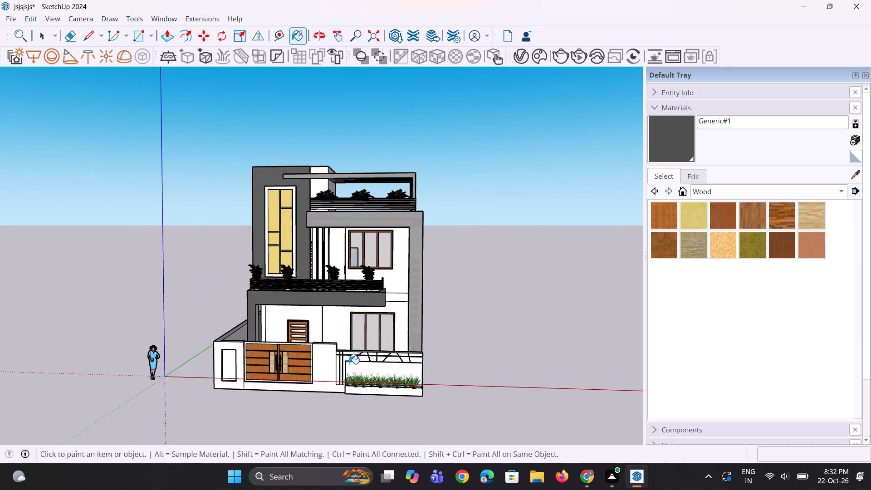
scroll(339, 371, up, 12)
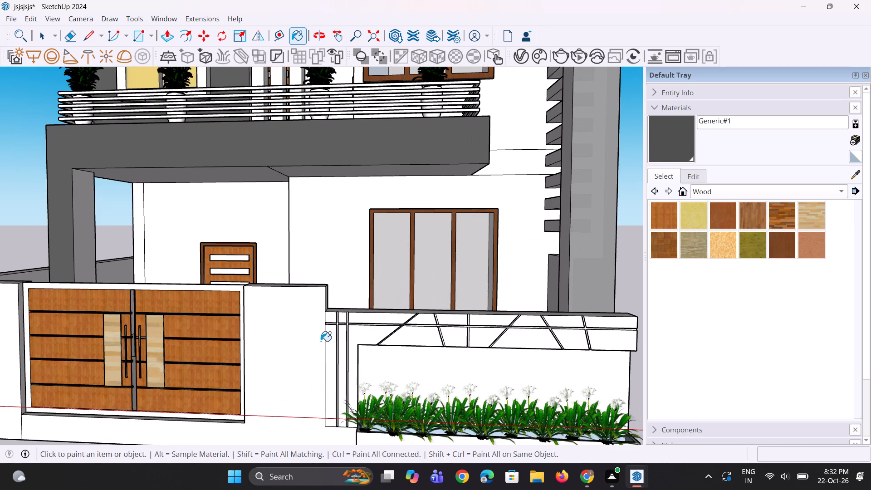
scroll(321, 341, down, 4)
scroll(174, 274, up, 2)
click(128, 279)
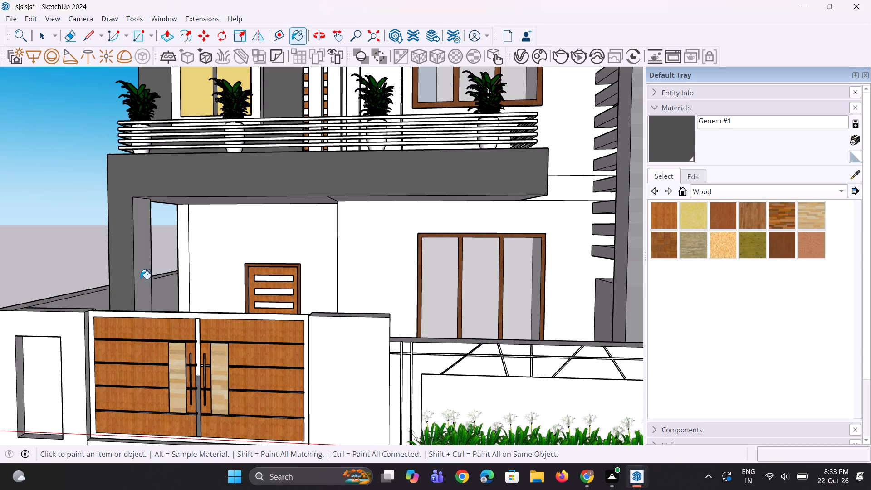
click(142, 279)
Examine the dark grey tower and balcony frame from the front and from the gate-side corner.
middle_drag(147, 268, 166, 265)
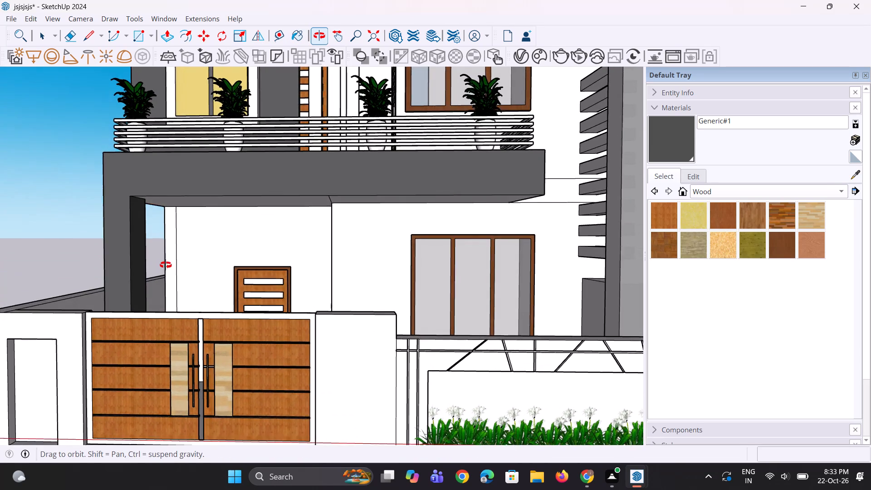
middle_drag(166, 265, 166, 265)
scroll(178, 270, down, 10)
scroll(178, 270, up, 1)
middle_drag(178, 270, 289, 294)
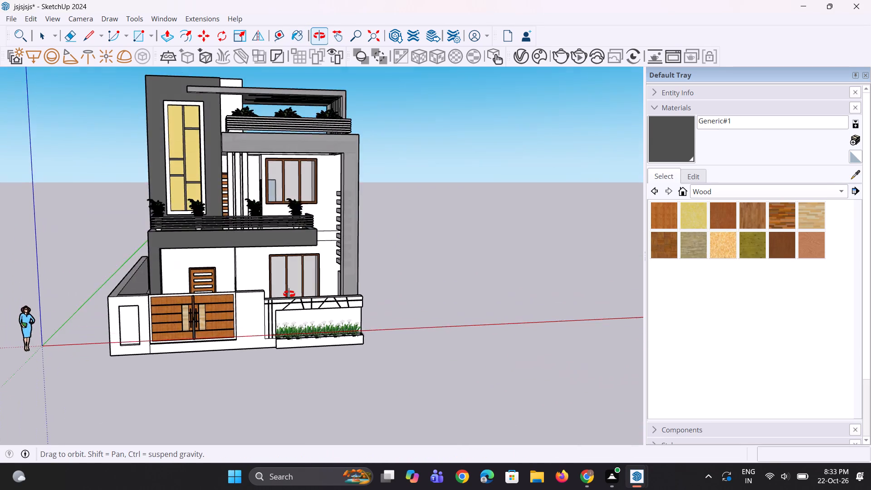
middle_drag(289, 294, 326, 281)
scroll(268, 311, down, 2)
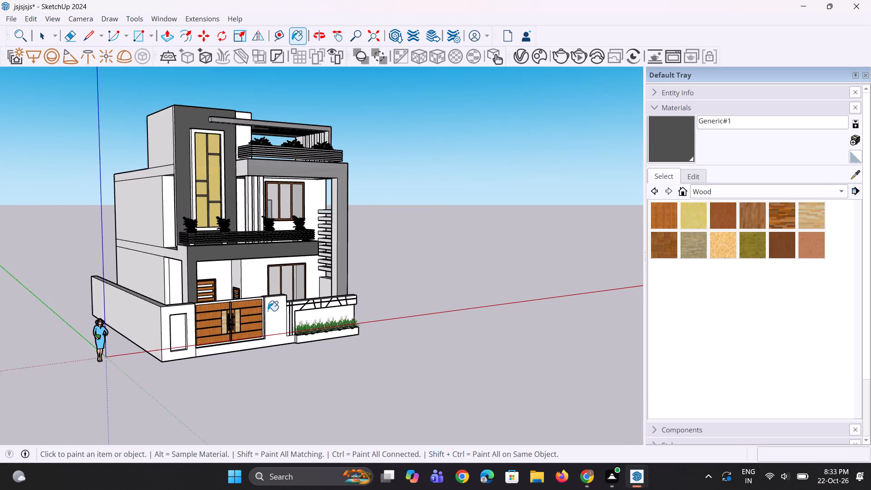
scroll(268, 311, down, 3)
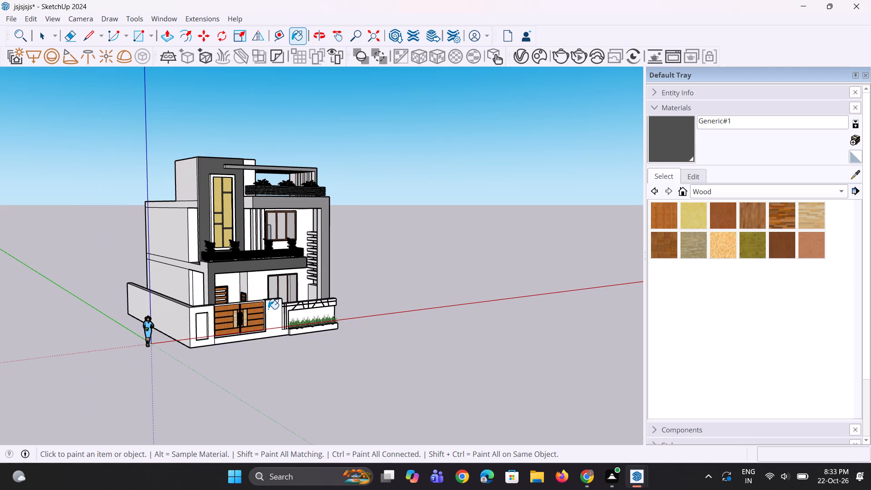
scroll(268, 309, down, 2)
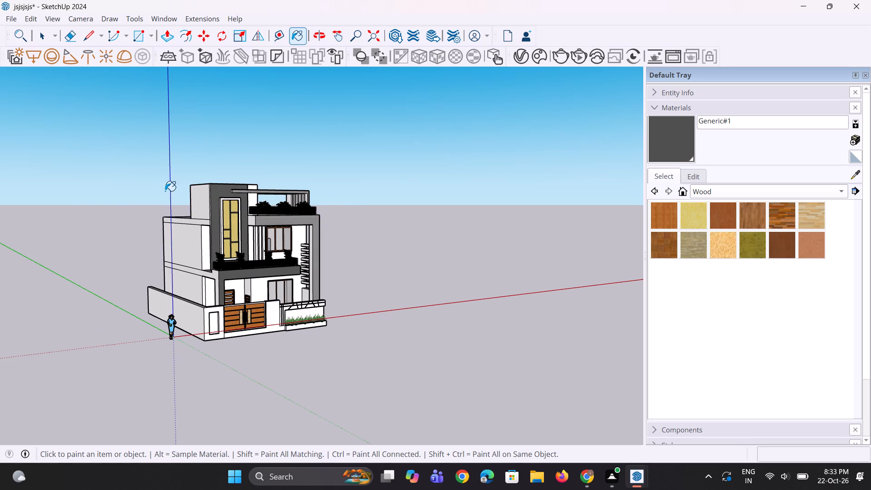
Paint the narrow side and top edge faces of the stair tower's front slab with Generic#1.
scroll(164, 189, up, 19)
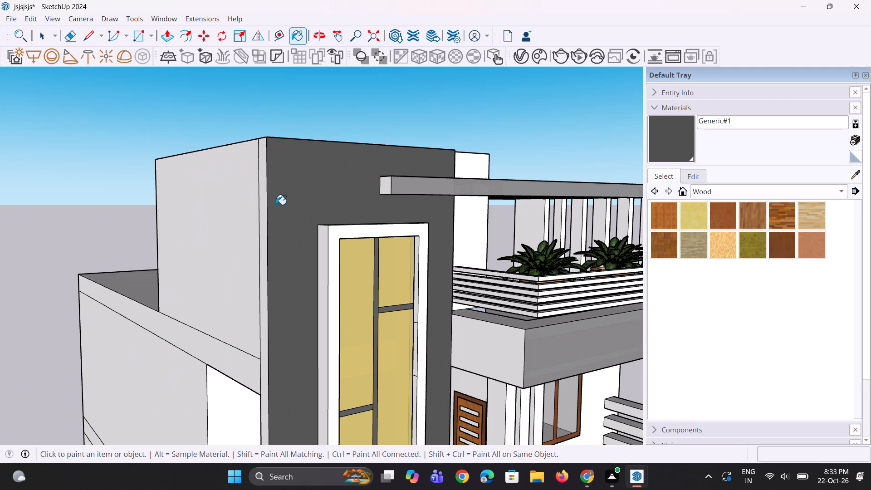
click(261, 196)
middle_drag(274, 199, 242, 259)
scroll(247, 216, up, 2)
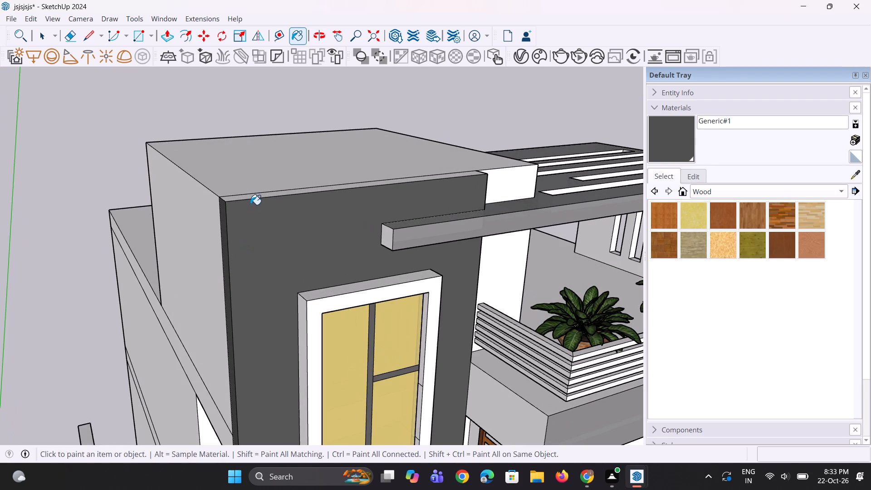
click(256, 196)
scroll(231, 223, down, 5)
middle_drag(330, 230, 122, 219)
scroll(246, 208, up, 3)
click(305, 198)
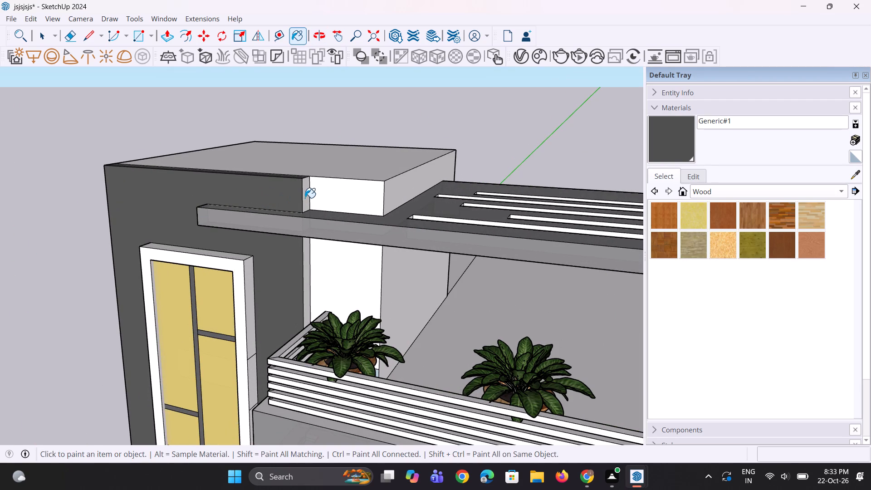
click(303, 253)
click(306, 254)
Draw a vertical line about 1' 6 7/16" long across the balcony beam's outer side to separate its front end from the wall band.
middle_drag(217, 240, 250, 240)
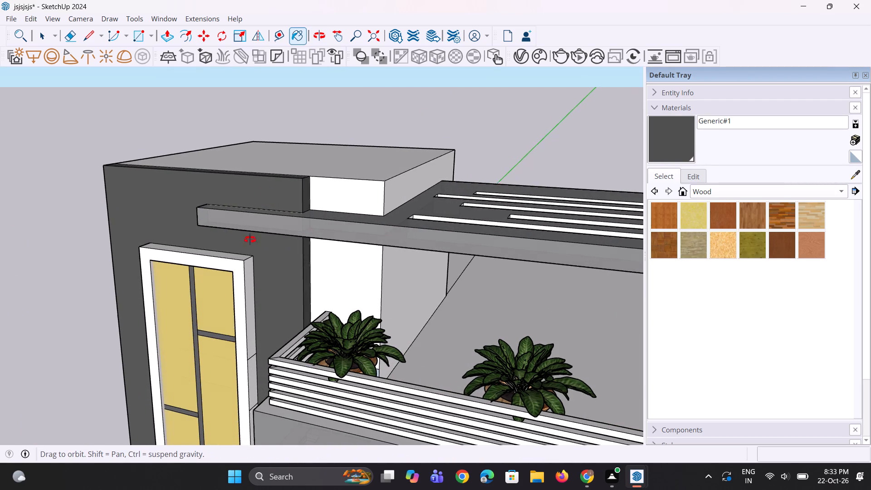
middle_drag(250, 240, 411, 211)
scroll(352, 228, down, 4)
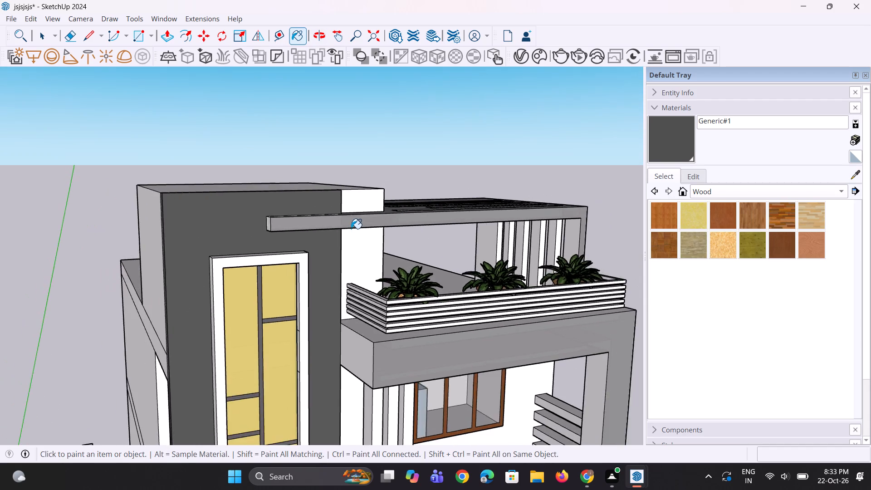
scroll(350, 229, down, 6)
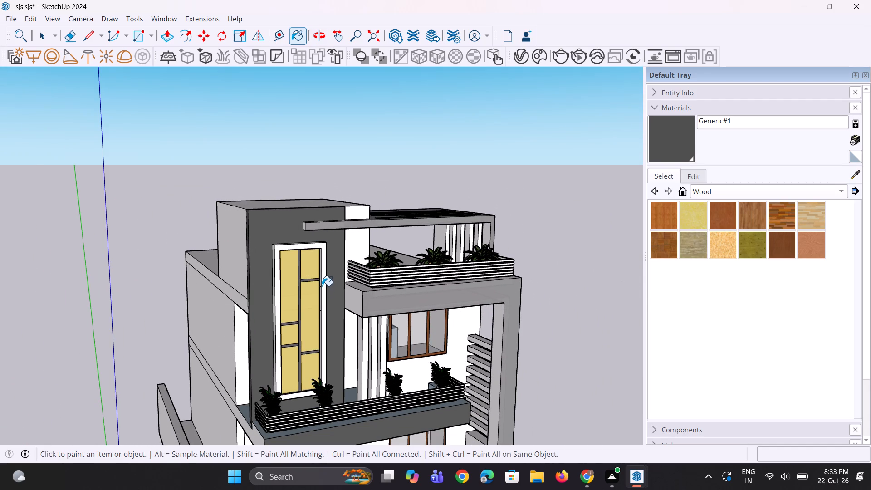
scroll(319, 264, down, 7)
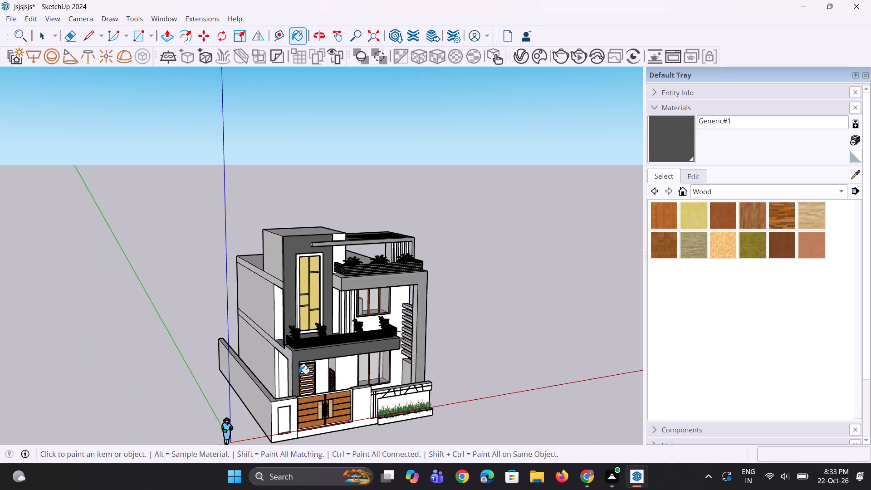
scroll(299, 375, up, 10)
middle_drag(236, 374, 328, 353)
scroll(311, 348, up, 2)
key(l)
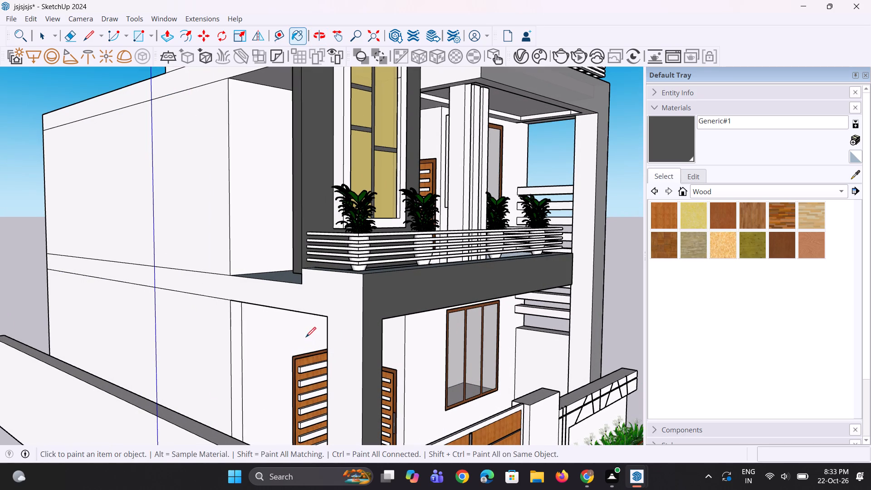
click(302, 287)
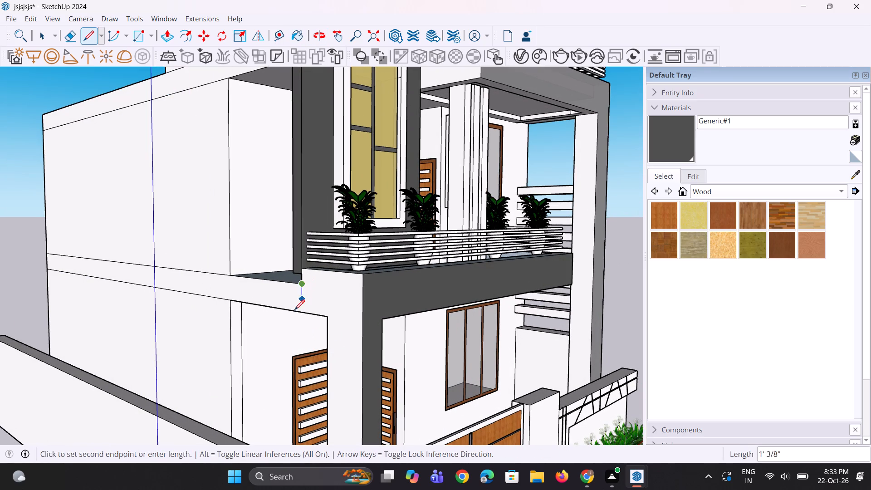
click(301, 315)
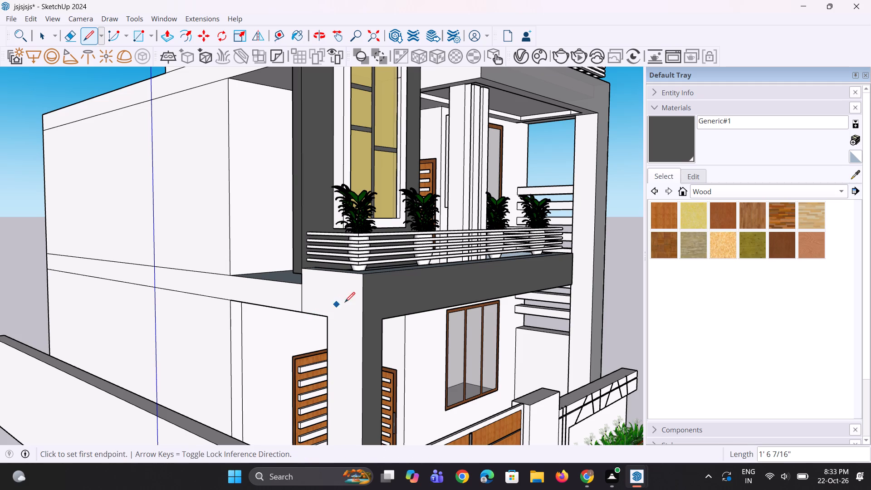
key(space)
Paint the separated outer side face of the balcony beam and column with Generic#1.
click(669, 138)
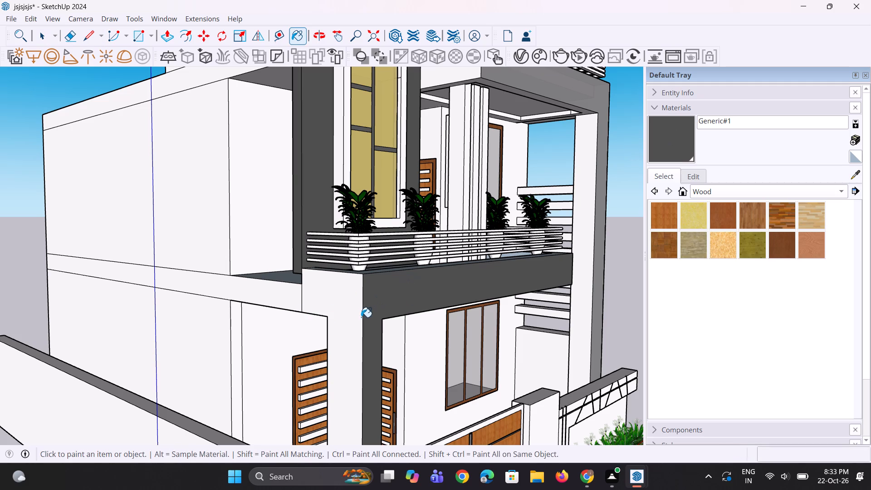
click(357, 323)
Paint the free end face and the top ledge of the first-floor balcony beam with Generic#1.
middle_drag(357, 324, 261, 333)
scroll(262, 316, down, 9)
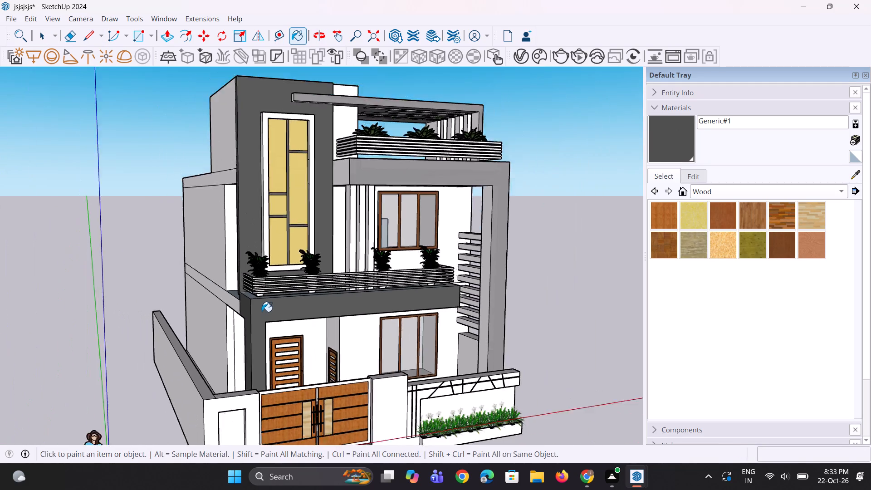
scroll(262, 312, down, 1)
middle_drag(432, 260, 165, 264)
scroll(319, 277, up, 3)
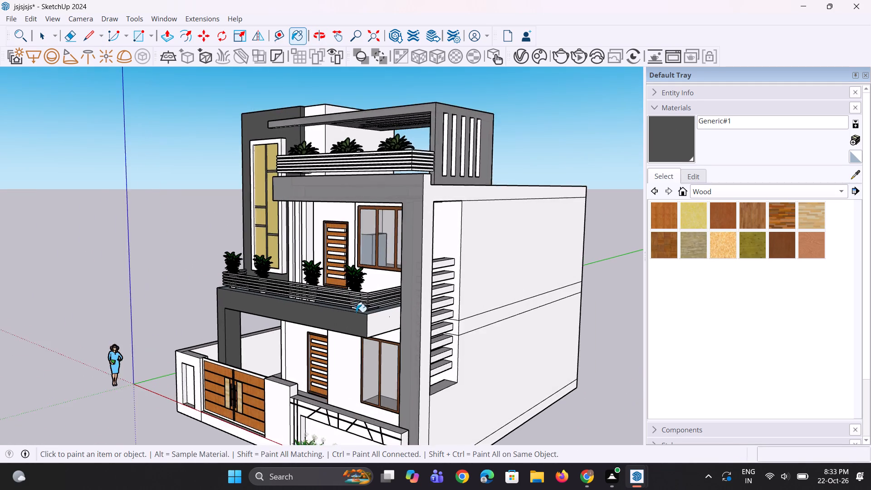
scroll(357, 313, up, 3)
click(384, 336)
middle_drag(355, 321, 367, 359)
scroll(376, 333, up, 2)
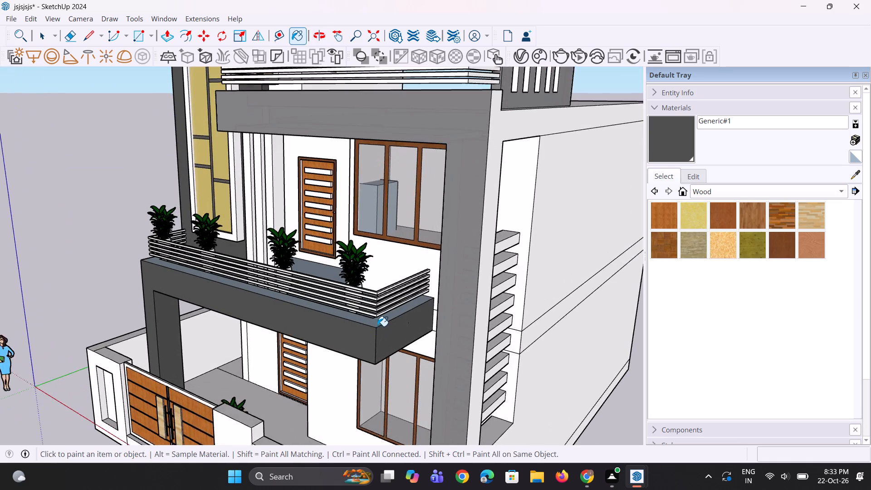
scroll(377, 326, up, 3)
click(377, 322)
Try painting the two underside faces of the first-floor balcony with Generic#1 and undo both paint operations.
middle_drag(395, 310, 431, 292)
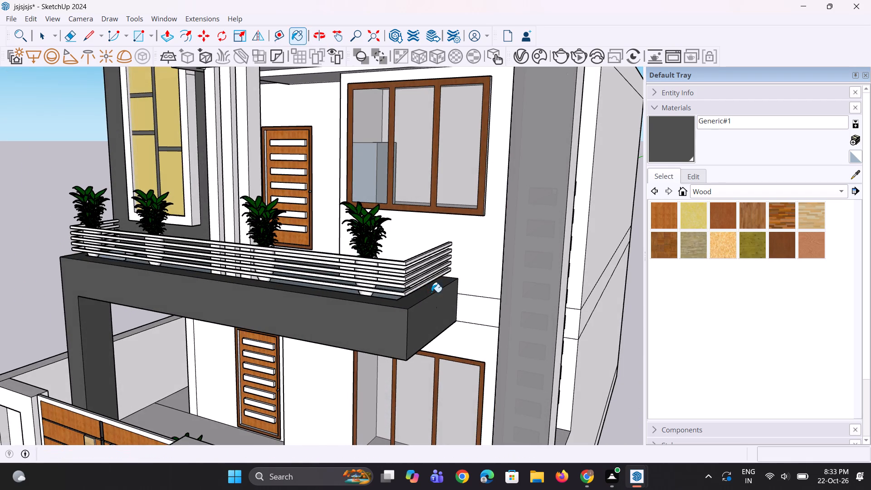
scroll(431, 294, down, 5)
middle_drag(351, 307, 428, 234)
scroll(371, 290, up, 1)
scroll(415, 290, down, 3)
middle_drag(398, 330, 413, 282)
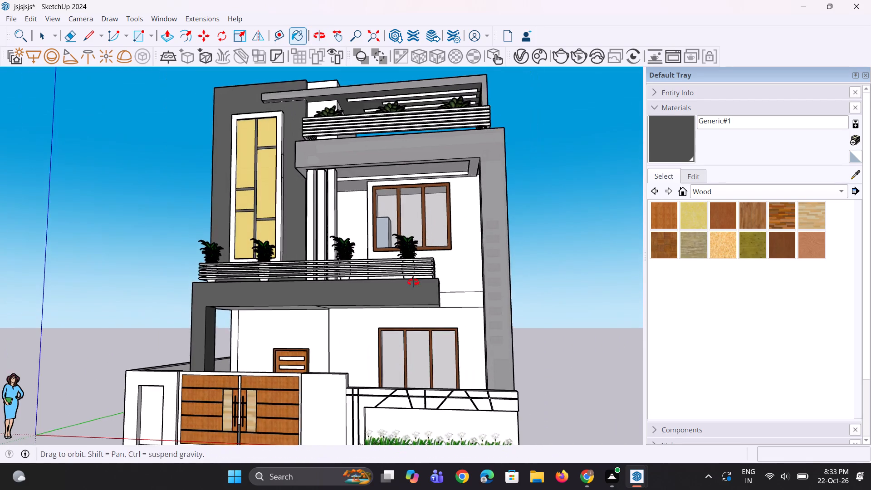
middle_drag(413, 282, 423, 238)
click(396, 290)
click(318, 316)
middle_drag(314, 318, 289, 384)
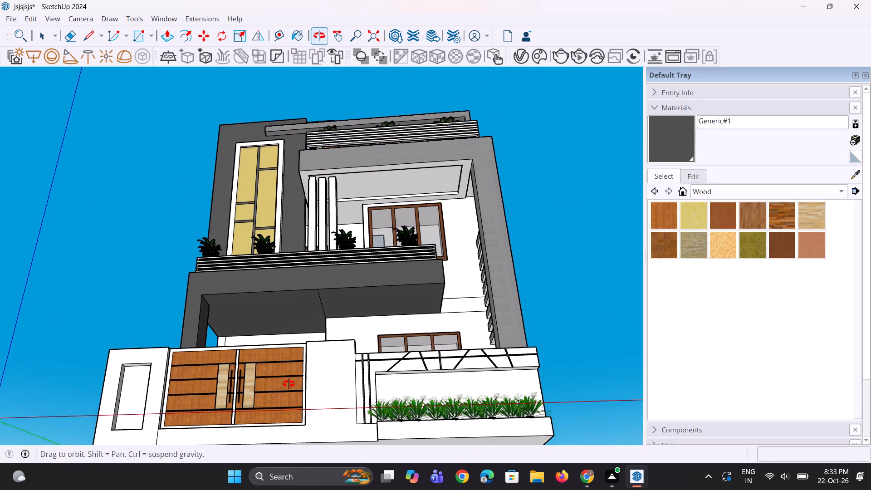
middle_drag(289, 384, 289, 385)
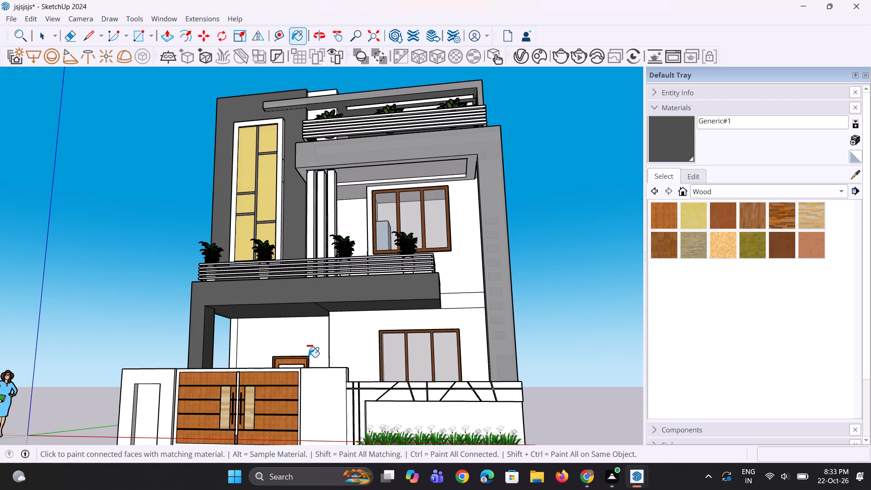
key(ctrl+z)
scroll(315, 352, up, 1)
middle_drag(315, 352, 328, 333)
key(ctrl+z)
Paint the outer face, top and underside of the topmost side fin with Generic#1.
middle_drag(328, 333, 351, 304)
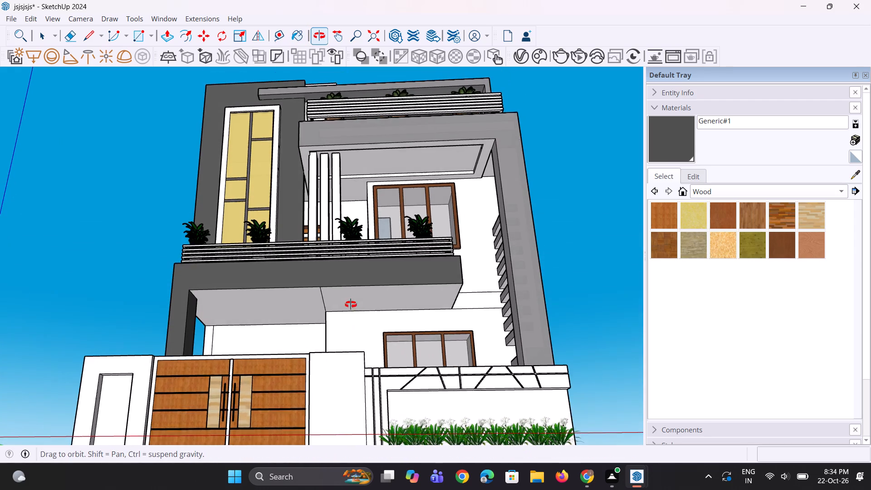
middle_drag(351, 304, 351, 304)
scroll(313, 305, up, 1)
scroll(313, 312, down, 4)
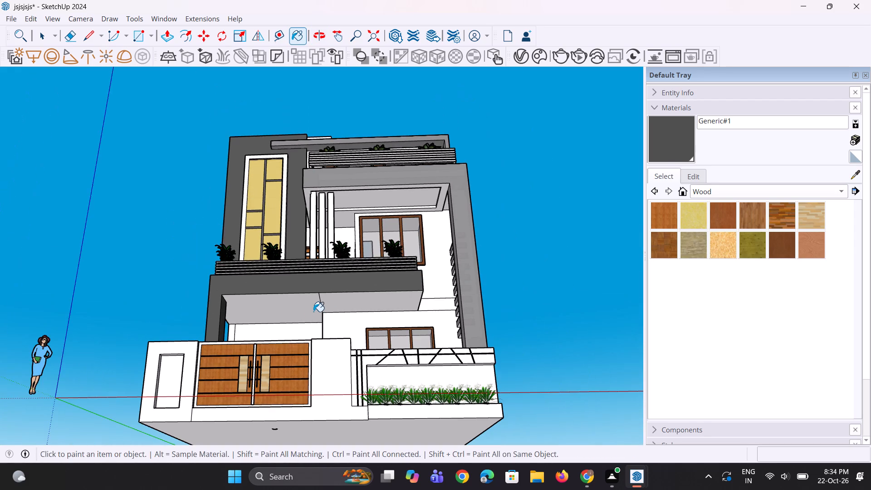
middle_drag(440, 311, 209, 352)
scroll(460, 230, up, 5)
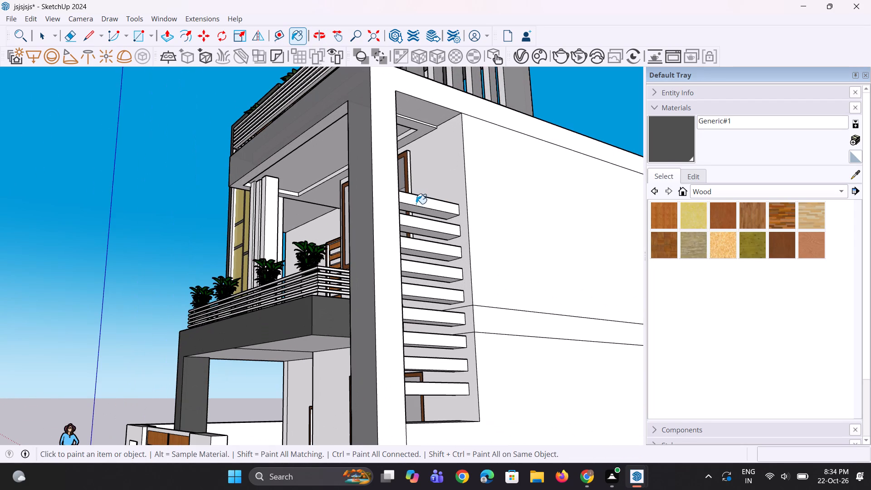
click(416, 204)
middle_drag(416, 204, 410, 284)
scroll(424, 256, up, 6)
click(423, 268)
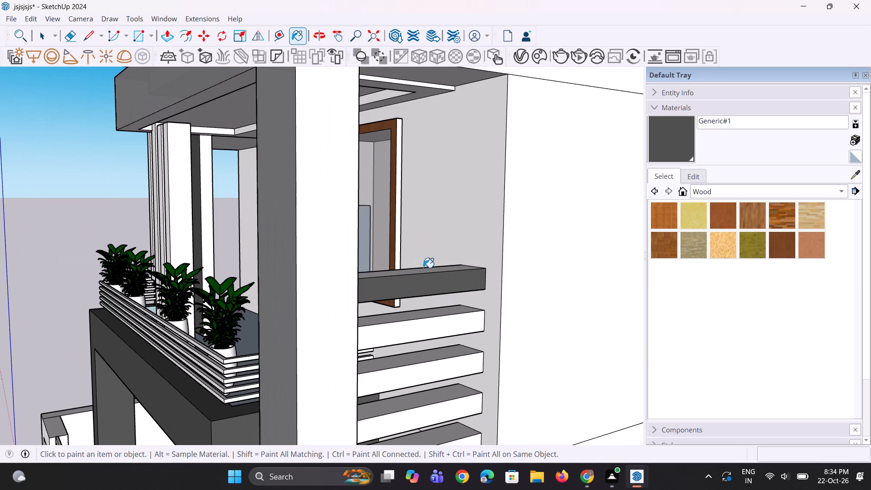
click(436, 269)
middle_drag(427, 286, 445, 192)
scroll(428, 284, up, 1)
click(445, 192)
Paint the outer faces and undersides of the second to sixth side fins from the top with Generic#1.
click(443, 219)
click(443, 235)
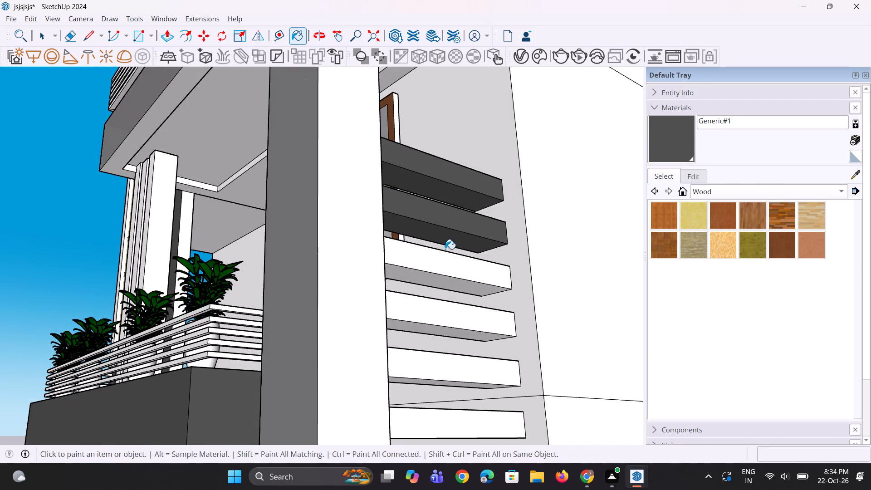
click(445, 257)
click(442, 280)
click(449, 314)
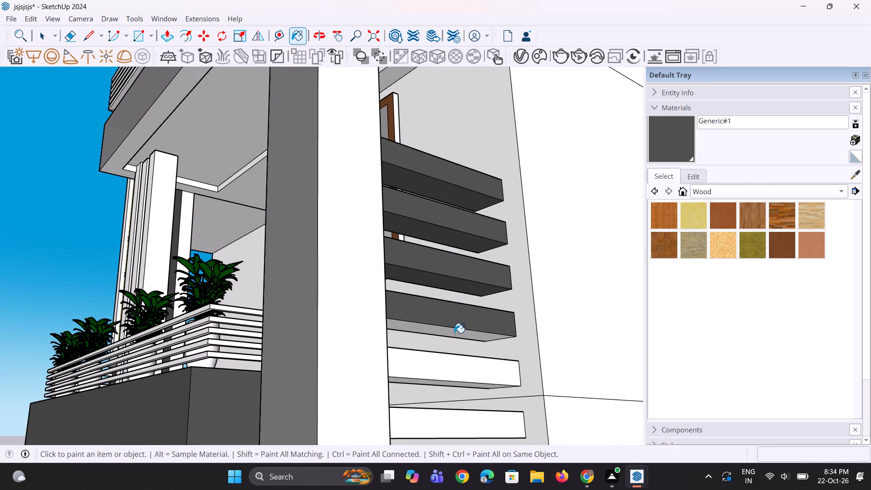
click(455, 335)
click(462, 363)
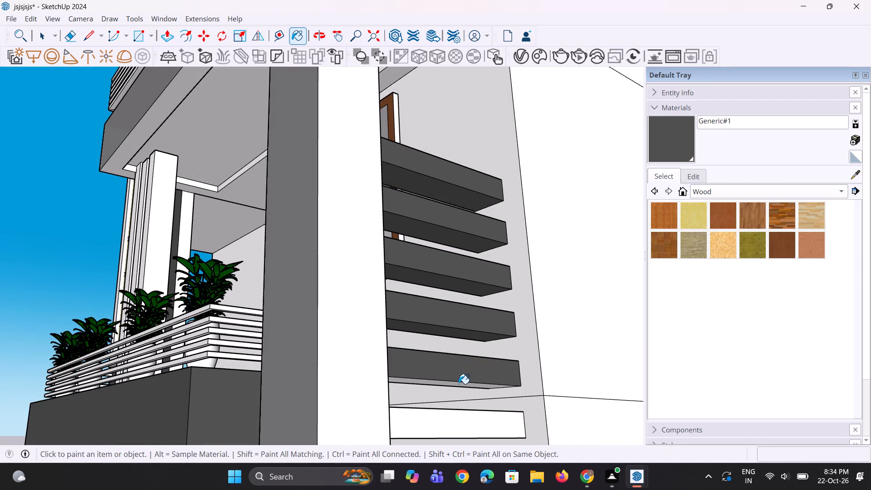
click(459, 384)
middle_drag(468, 374, 480, 344)
click(472, 390)
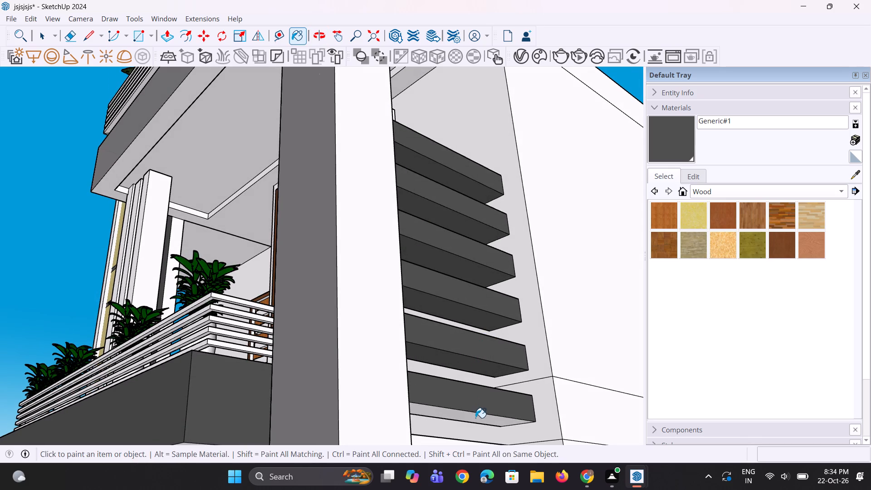
click(478, 416)
Paint the outer faces and undersides of the three lowest side fins with Generic#1.
scroll(468, 314, down, 4)
middle_drag(396, 279, 531, 393)
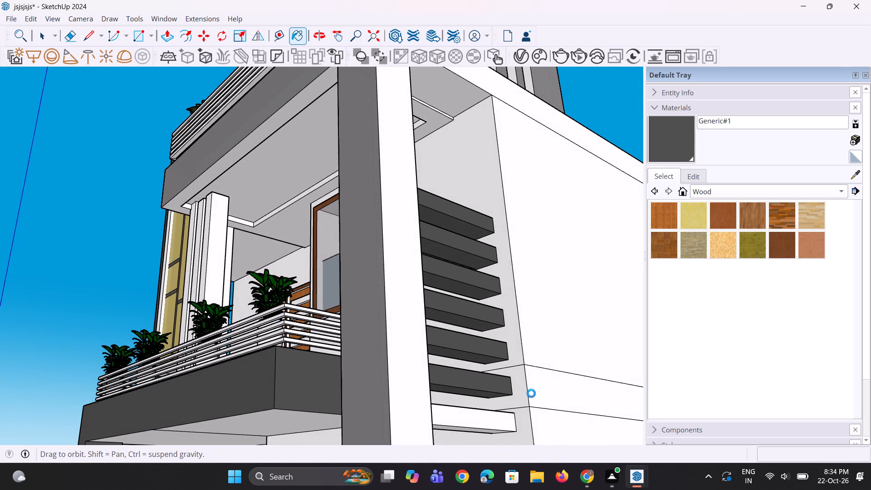
middle_drag(531, 393, 510, 385)
scroll(305, 157, down, 1)
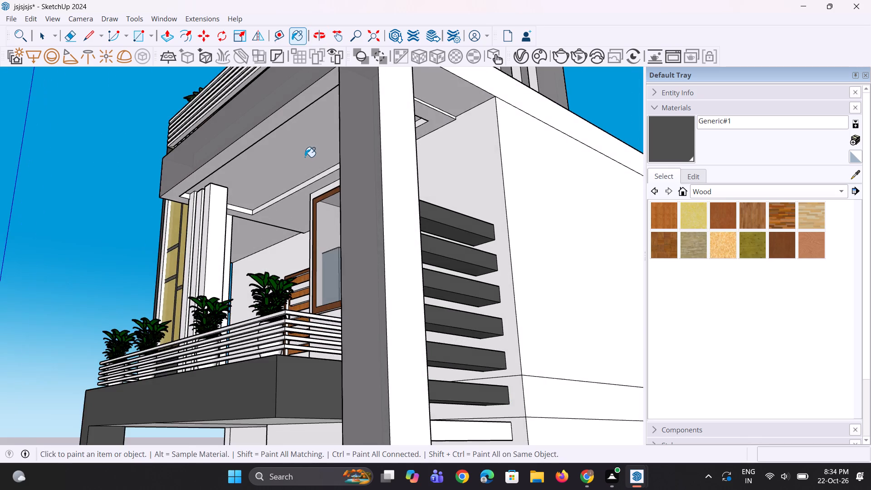
scroll(305, 157, down, 6)
scroll(349, 220, up, 3)
scroll(400, 289, up, 7)
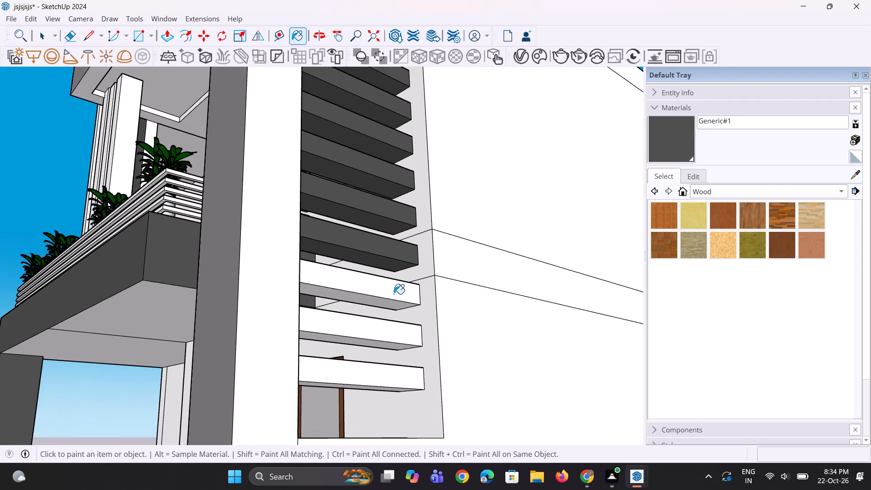
click(394, 294)
click(392, 304)
click(391, 330)
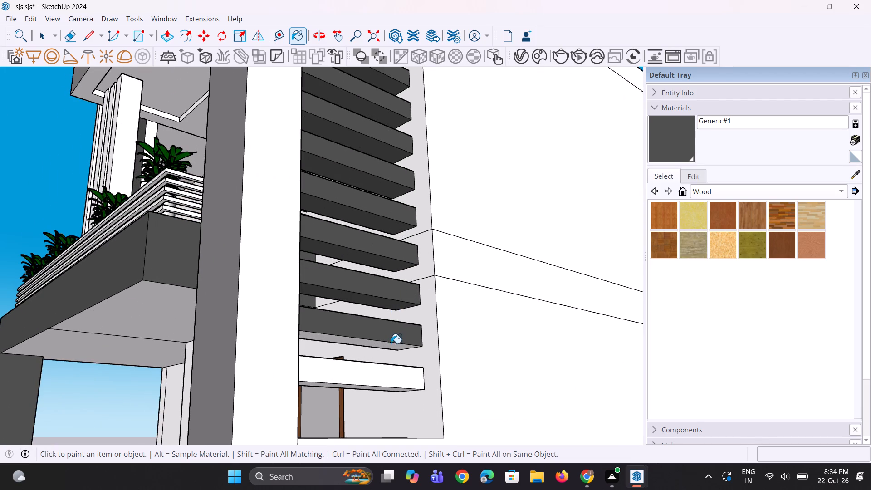
click(391, 347)
click(394, 376)
middle_drag(394, 376, 400, 349)
scroll(394, 375, up, 1)
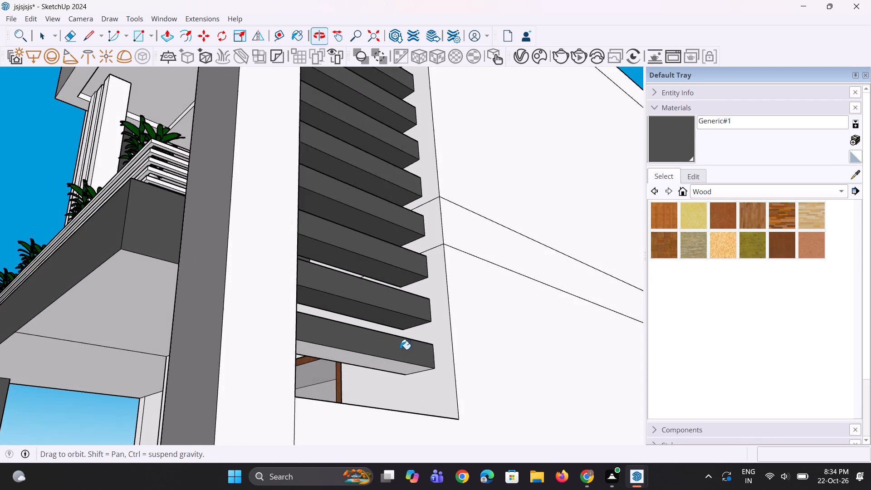
click(399, 367)
Paint the inner faces and tops of the three lowest side fins with Generic#1.
middle_drag(362, 336, 519, 356)
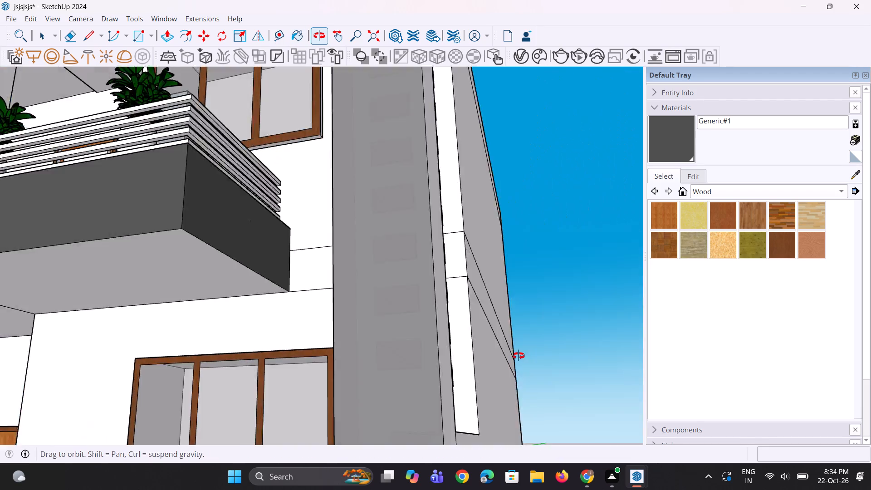
middle_drag(519, 356, 574, 356)
scroll(375, 255, down, 4)
middle_drag(370, 241, 474, 372)
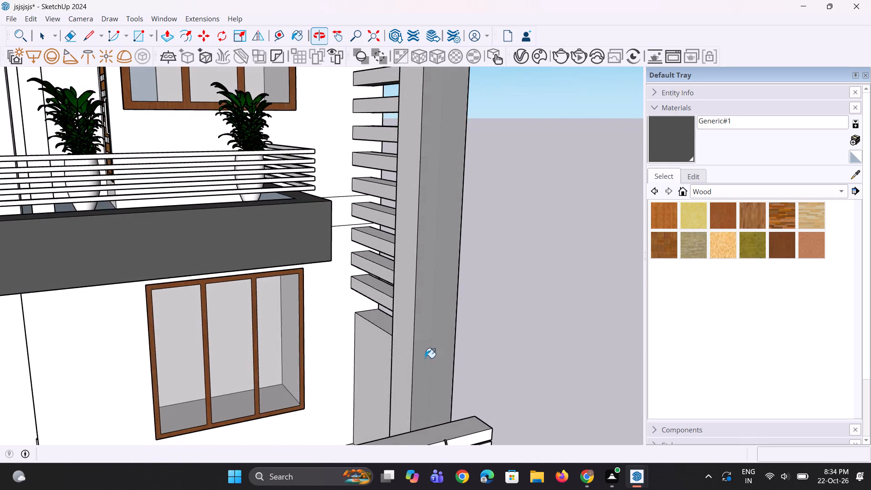
scroll(356, 296, up, 7)
click(371, 289)
click(382, 267)
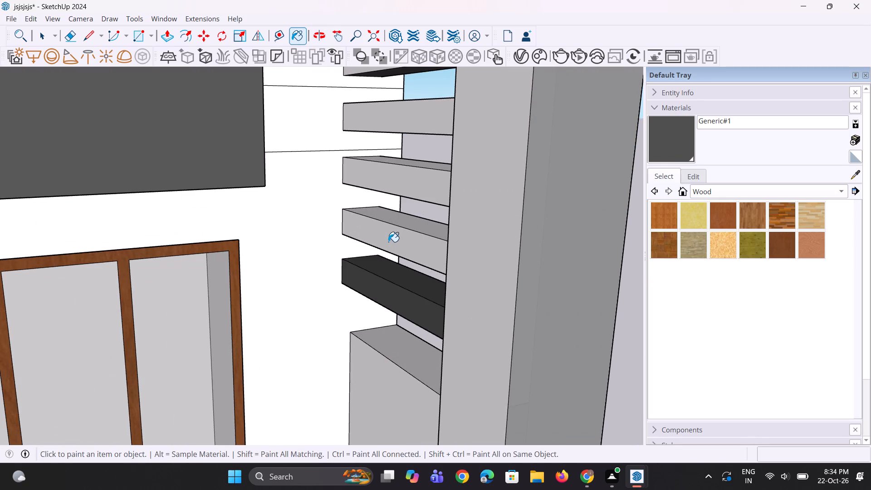
click(388, 241)
click(394, 223)
click(397, 186)
click(401, 162)
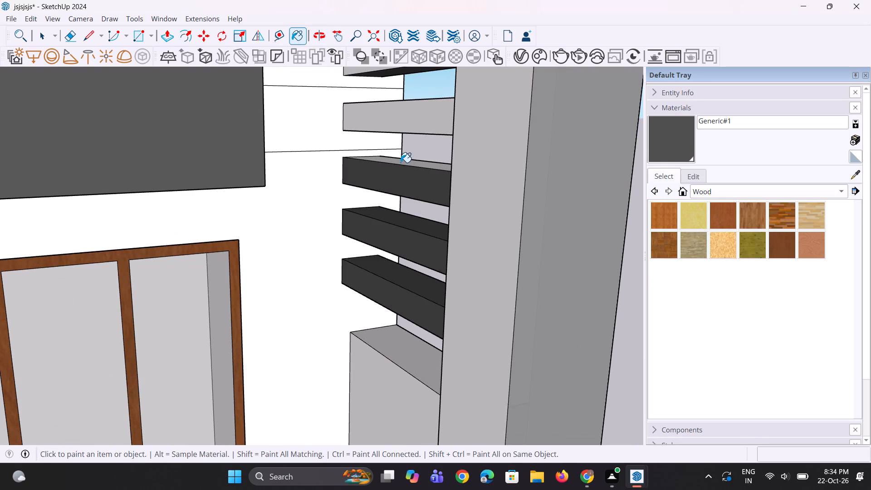
Paint the inner faces and tops of the three middle side fins with Generic#1.
middle_drag(385, 201, 414, 270)
scroll(414, 270, down, 4)
click(408, 174)
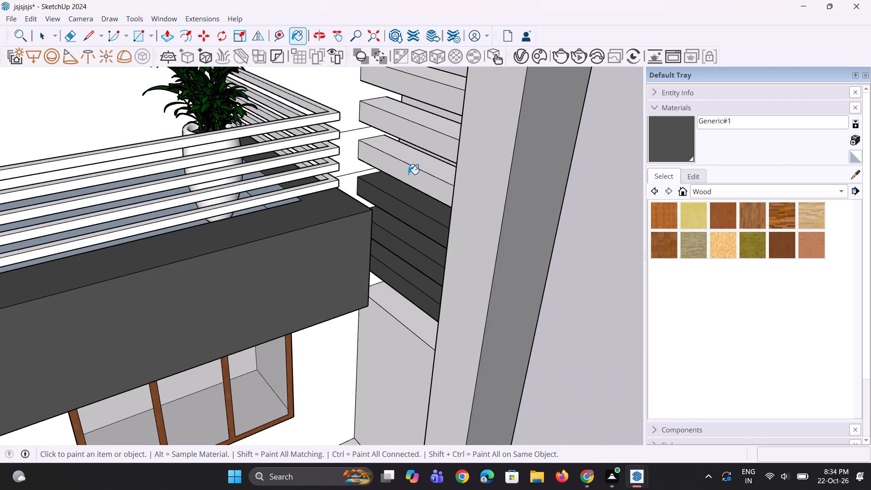
click(409, 162)
click(414, 144)
click(421, 127)
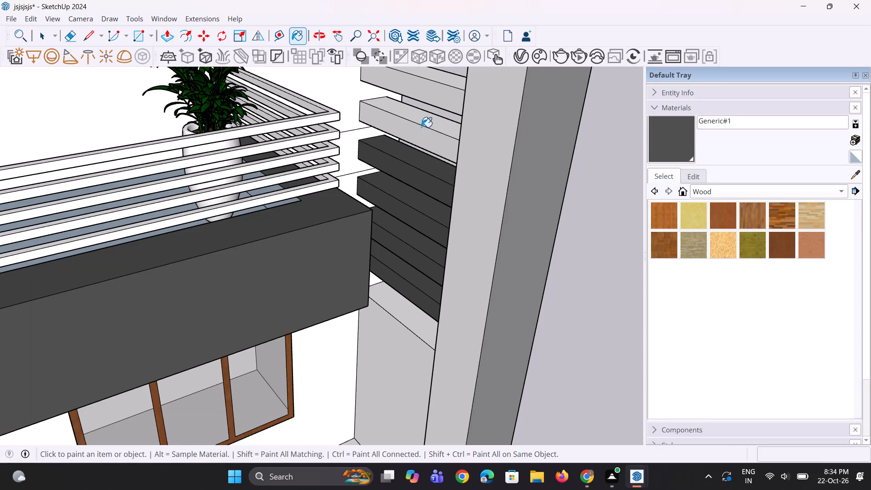
click(429, 122)
scroll(406, 289, down, 5)
scroll(361, 297, down, 5)
middle_drag(370, 296, 421, 216)
scroll(406, 221, up, 7)
click(374, 224)
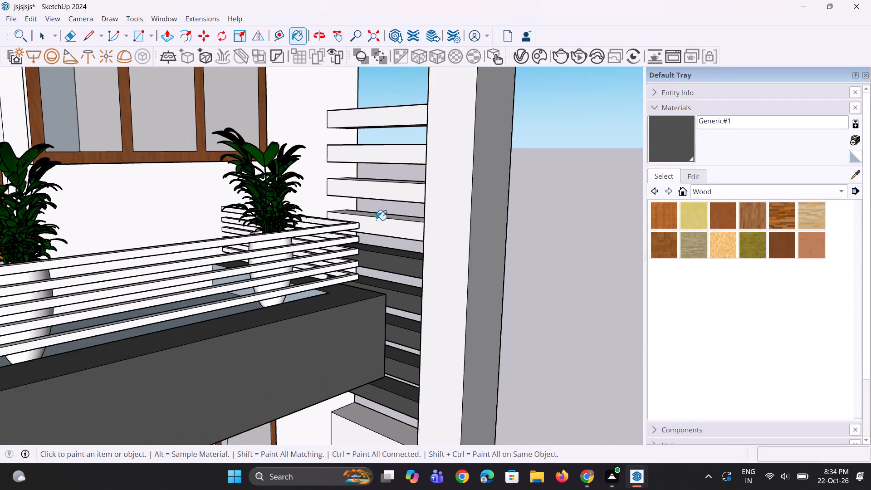
click(377, 215)
Paint the remaining inner faces and tops of the three uppermost side fins with Generic#1.
scroll(380, 208, up, 3)
middle_drag(394, 192, 397, 272)
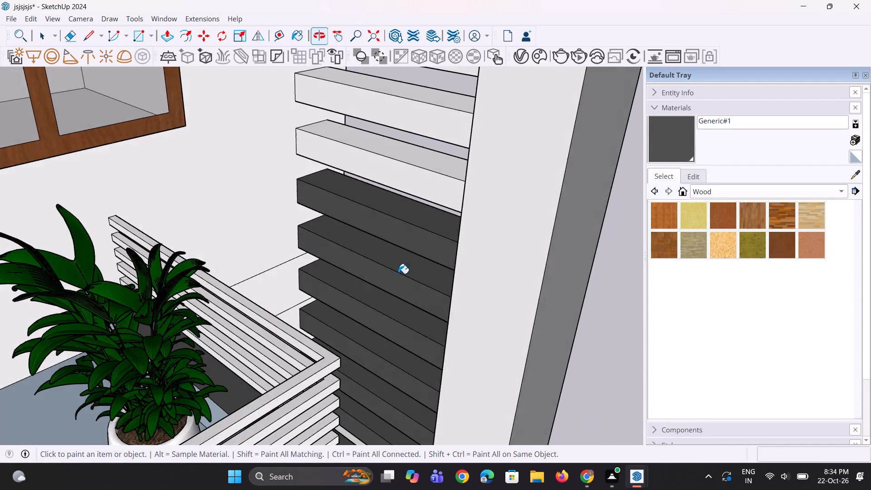
scroll(398, 274, down, 9)
scroll(402, 251, up, 2)
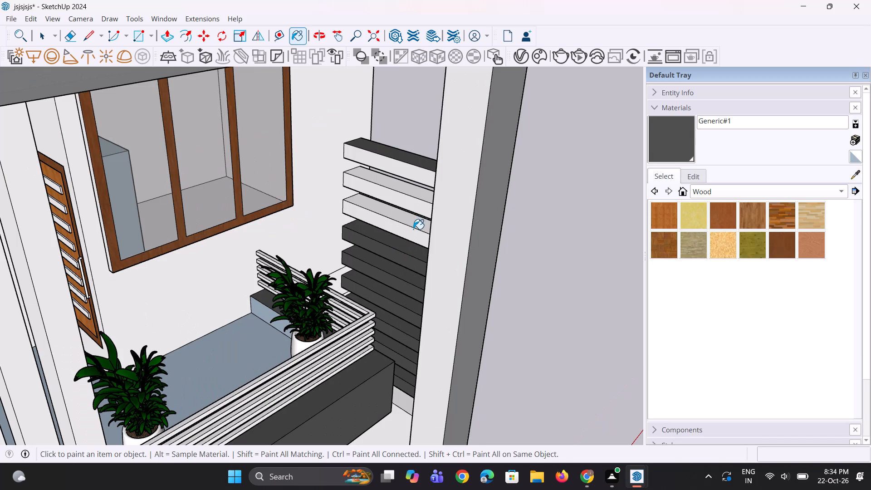
click(413, 229)
click(415, 225)
click(415, 209)
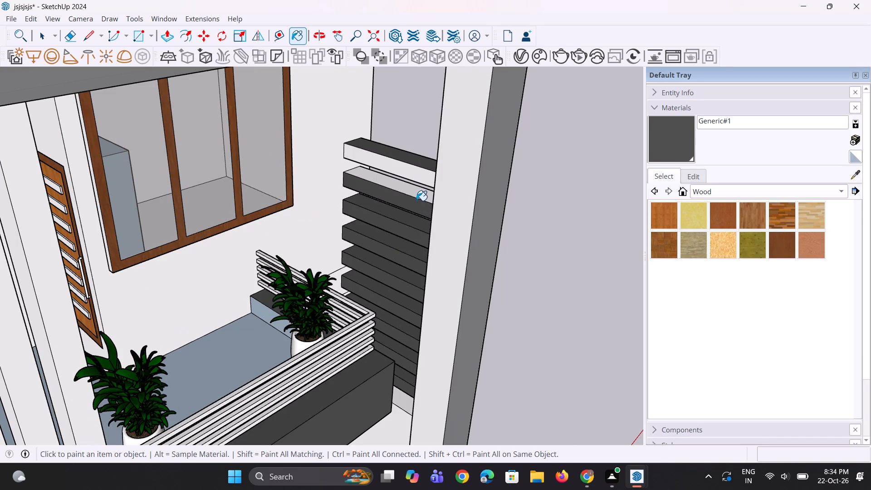
click(416, 199)
click(407, 186)
click(411, 169)
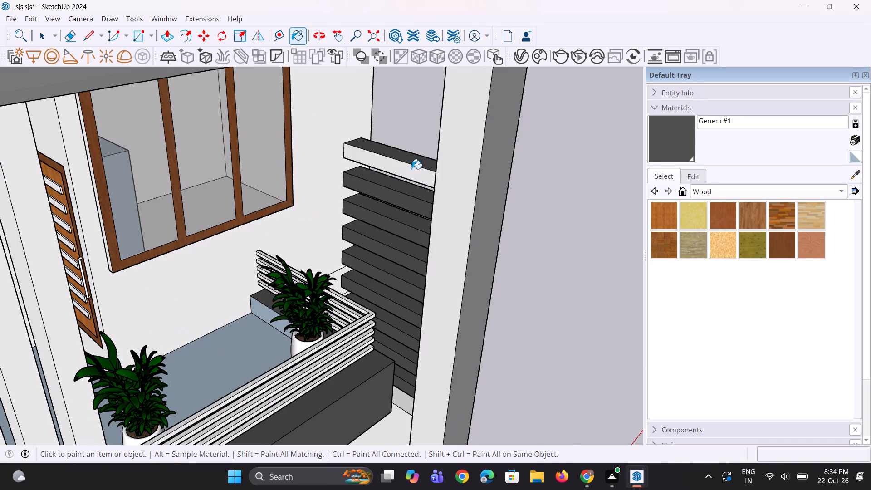
scroll(406, 205, up, 1)
middle_drag(406, 205, 338, 206)
scroll(330, 244, down, 11)
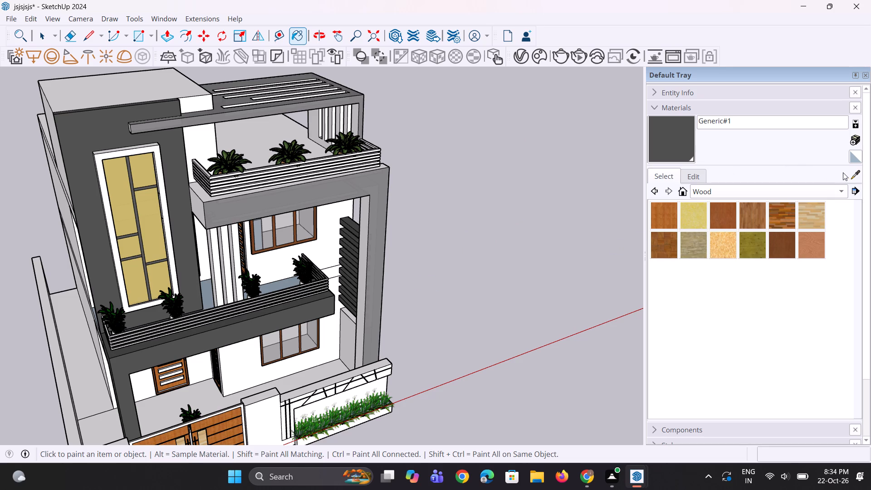
Sample the Generic grey from the tall front frame and paint the column's inner side, the beam's top ledge and its free end face.
click(857, 175)
scroll(428, 197, up, 1)
click(370, 235)
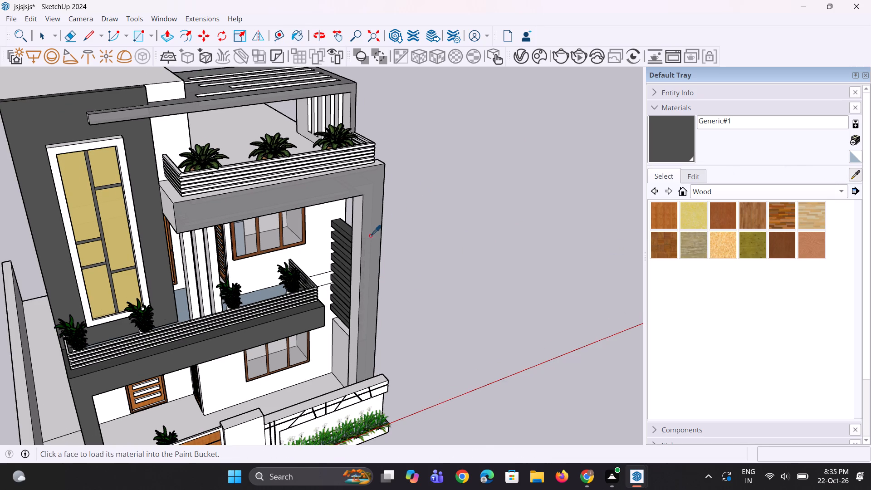
scroll(367, 235, up, 3)
click(354, 242)
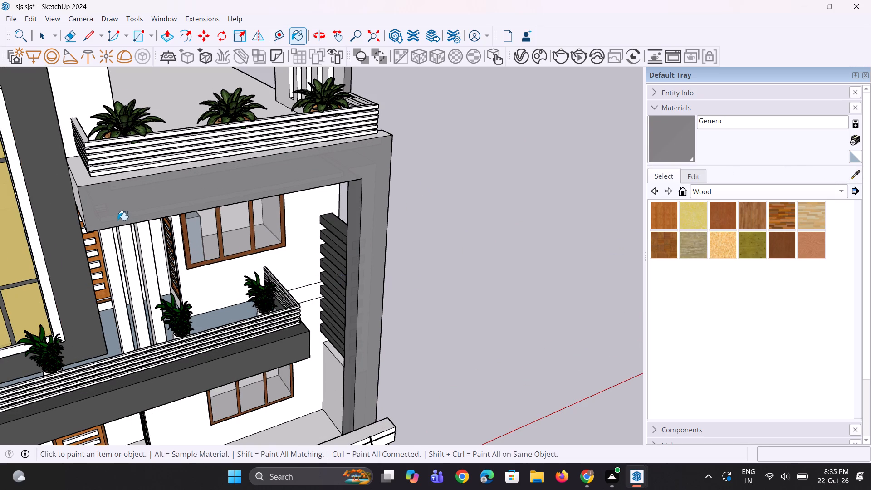
scroll(114, 212, up, 1)
click(83, 177)
click(73, 197)
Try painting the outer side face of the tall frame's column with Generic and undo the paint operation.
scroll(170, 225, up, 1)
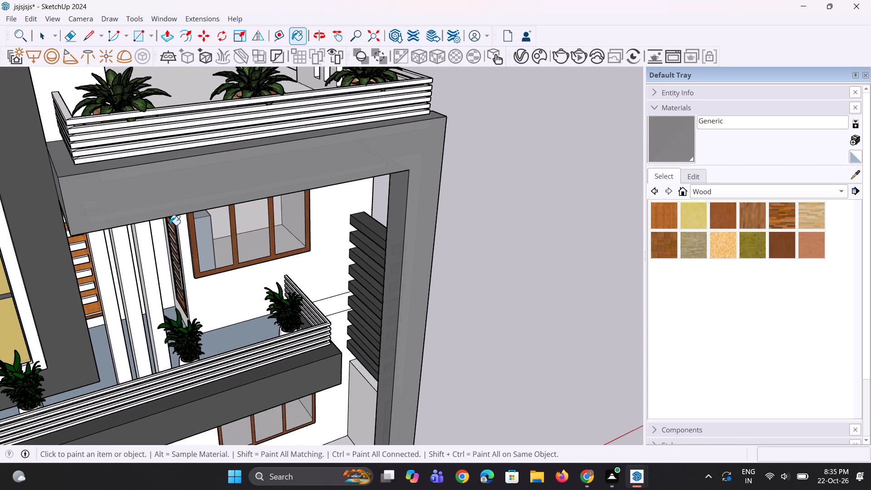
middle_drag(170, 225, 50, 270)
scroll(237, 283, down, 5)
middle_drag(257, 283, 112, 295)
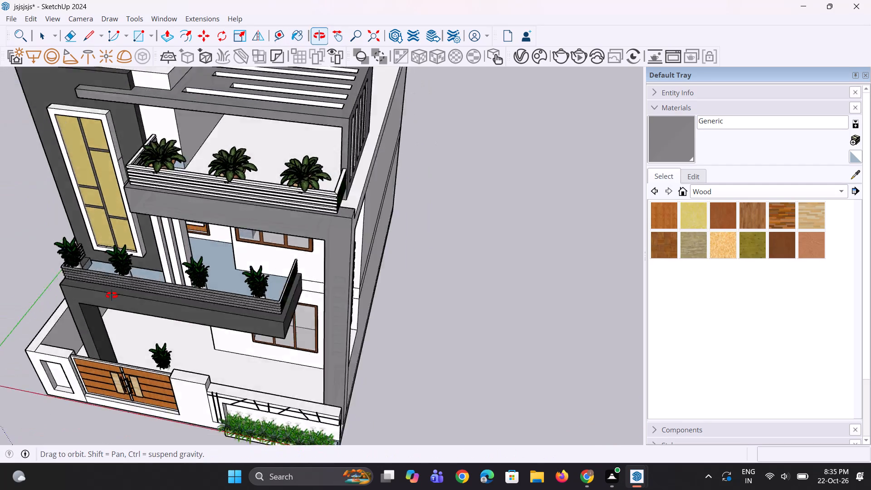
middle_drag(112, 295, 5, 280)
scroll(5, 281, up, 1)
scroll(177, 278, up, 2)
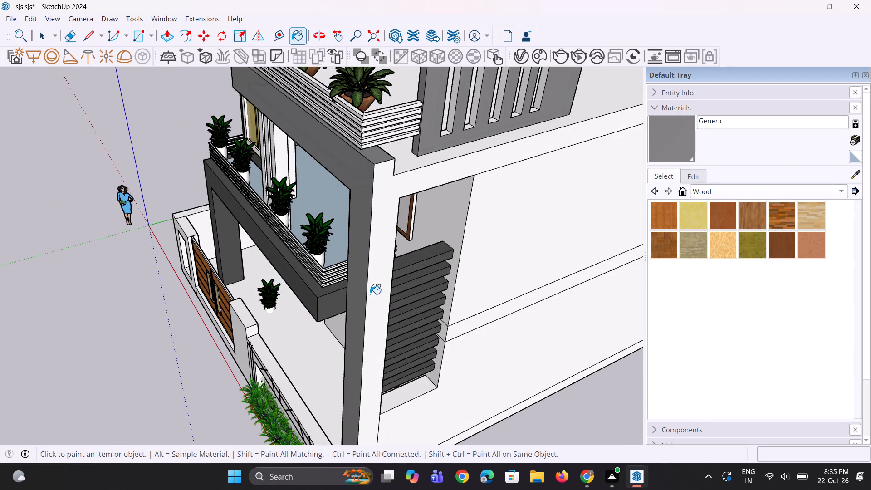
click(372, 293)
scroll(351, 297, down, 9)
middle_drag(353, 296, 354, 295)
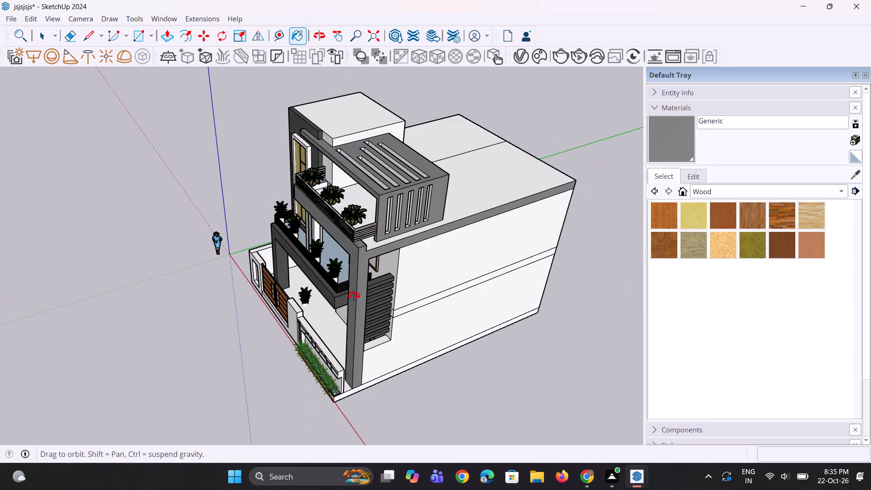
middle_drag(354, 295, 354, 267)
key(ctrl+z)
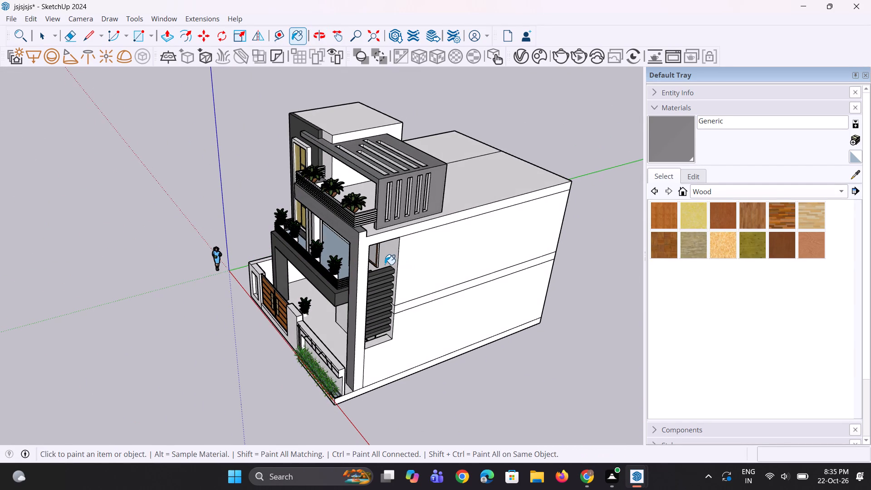
Draw a vertical line about 1' 6 7/16" long from the side opening's upper front corner to the roof edge, separating the column from the wall band.
key(l)
scroll(372, 264, up, 11)
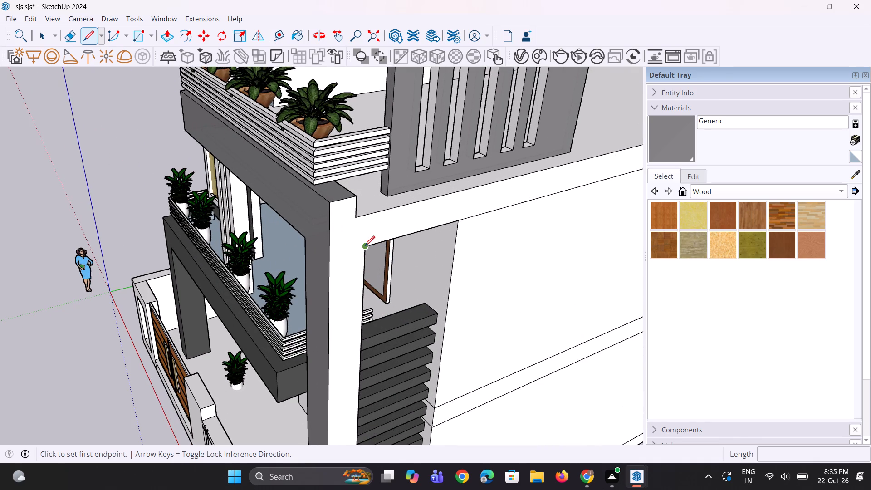
click(365, 246)
click(365, 216)
Paint the outer side face of the tall front frame's column with Generic.
key(space)
click(650, 146)
click(346, 237)
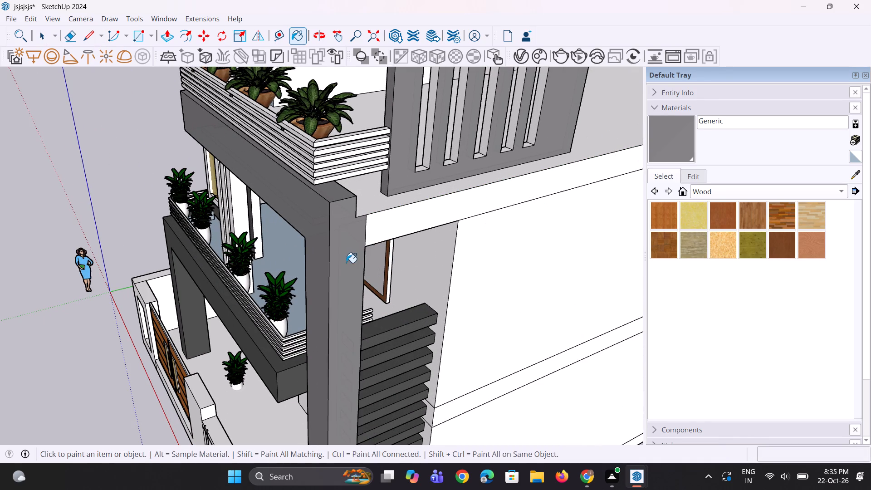
Paint the upper and lower panels in the column-side half of the boundary wall's grooved band above the planter with Generic.
scroll(345, 273, down, 11)
middle_drag(261, 252, 353, 250)
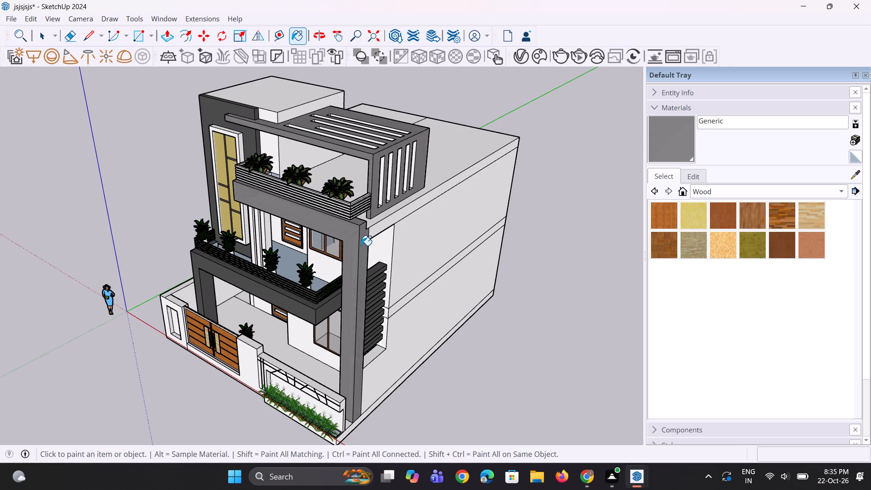
scroll(340, 192, down, 3)
middle_drag(339, 417, 357, 383)
middle_drag(357, 383, 369, 364)
scroll(344, 398, up, 14)
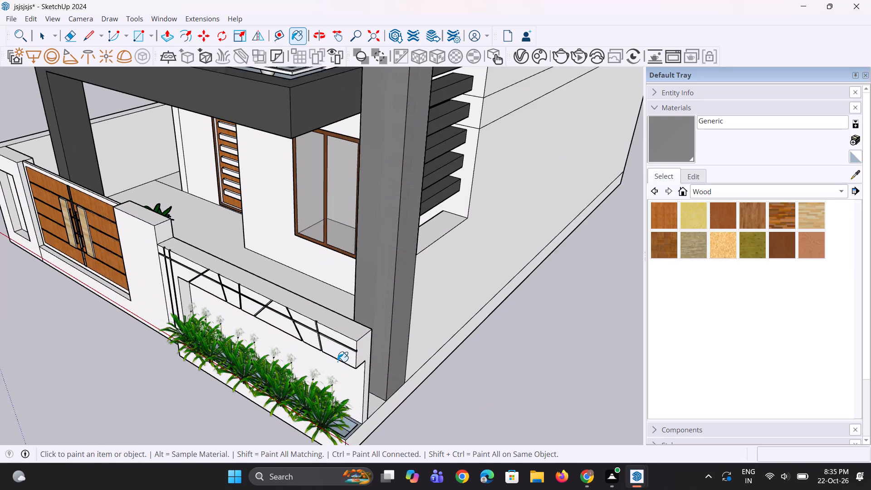
click(339, 358)
middle_drag(319, 364, 423, 314)
scroll(416, 288, up, 2)
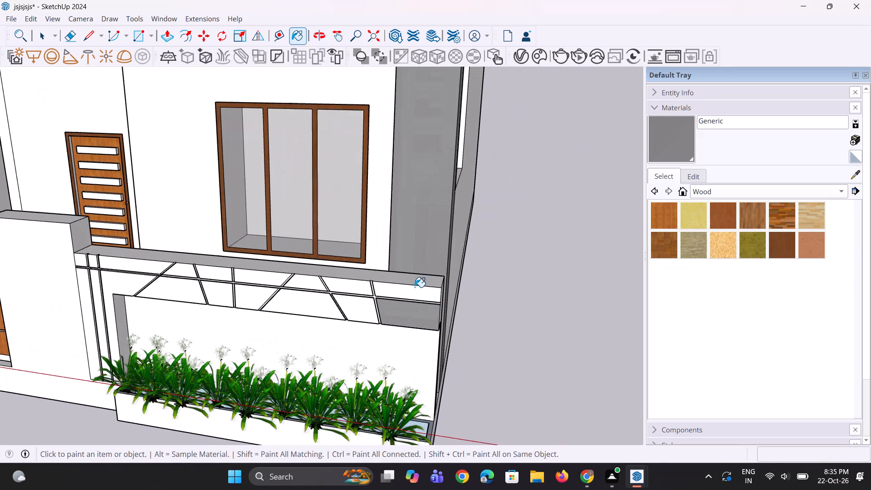
click(414, 287)
click(350, 313)
click(353, 279)
click(348, 287)
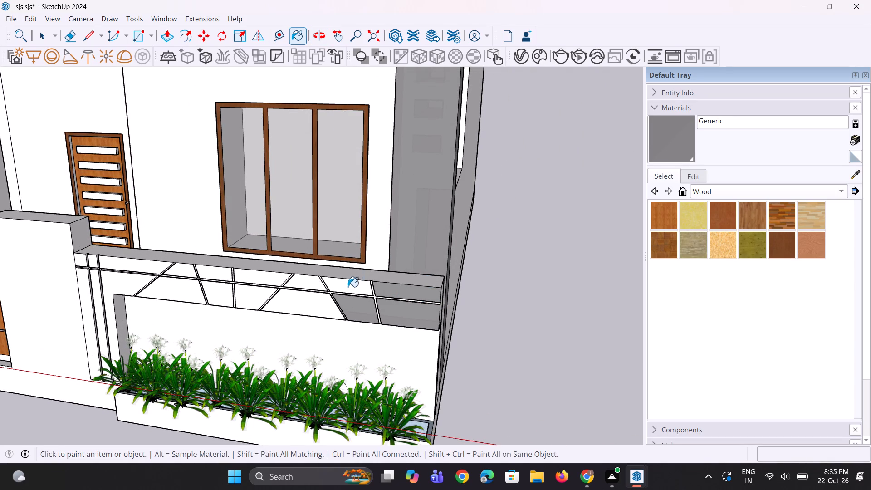
scroll(328, 313, up, 4)
click(328, 313)
click(317, 272)
click(218, 288)
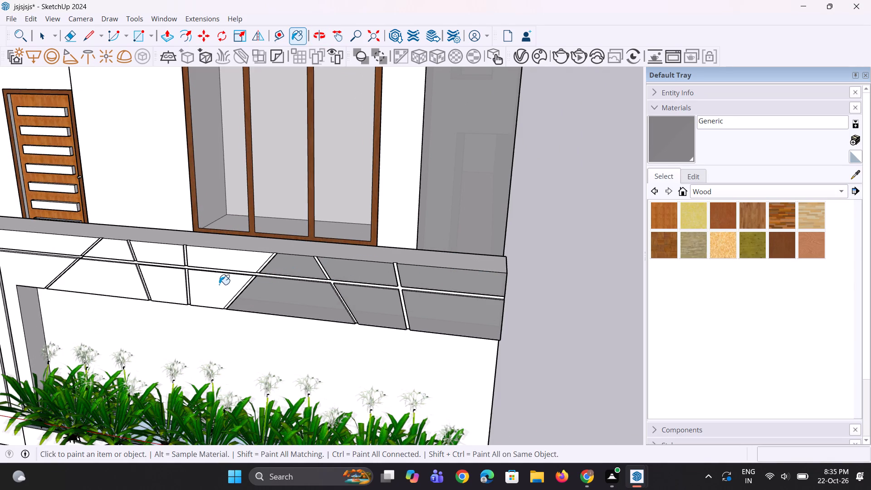
click(234, 266)
Paint the grooved band's remaining panels toward the gate pillar with Generic, including the vertical strips and small corner panels.
scroll(302, 310, down, 9)
scroll(220, 310, up, 3)
scroll(127, 306, up, 4)
click(127, 306)
click(144, 297)
click(158, 289)
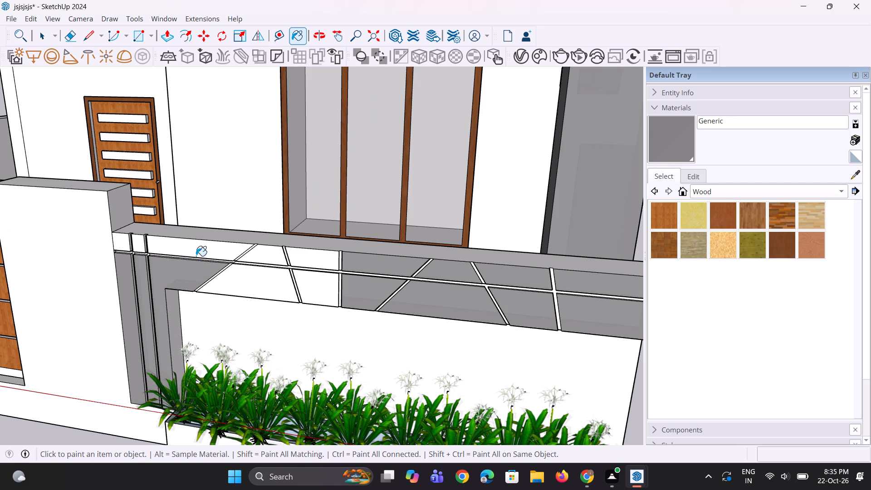
click(198, 254)
scroll(268, 253, up, 2)
click(267, 255)
click(326, 261)
click(326, 286)
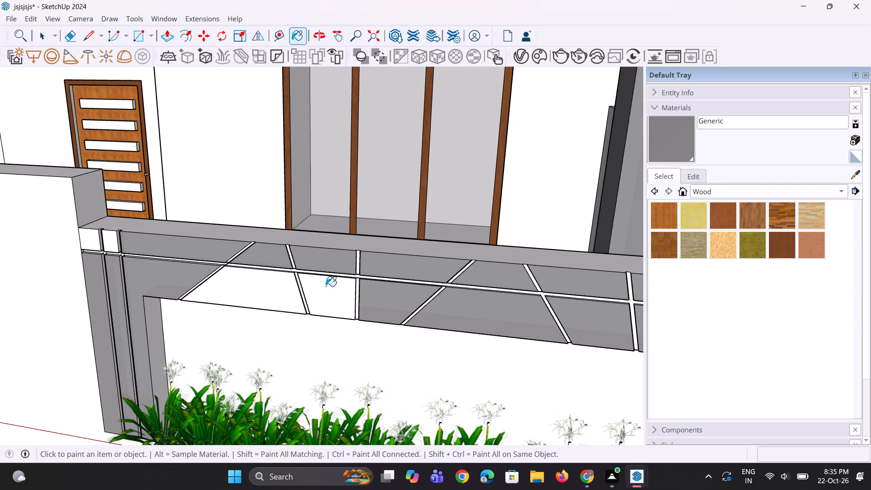
click(288, 304)
scroll(289, 317, down, 4)
scroll(180, 287, up, 3)
scroll(145, 264, up, 4)
click(145, 263)
click(173, 259)
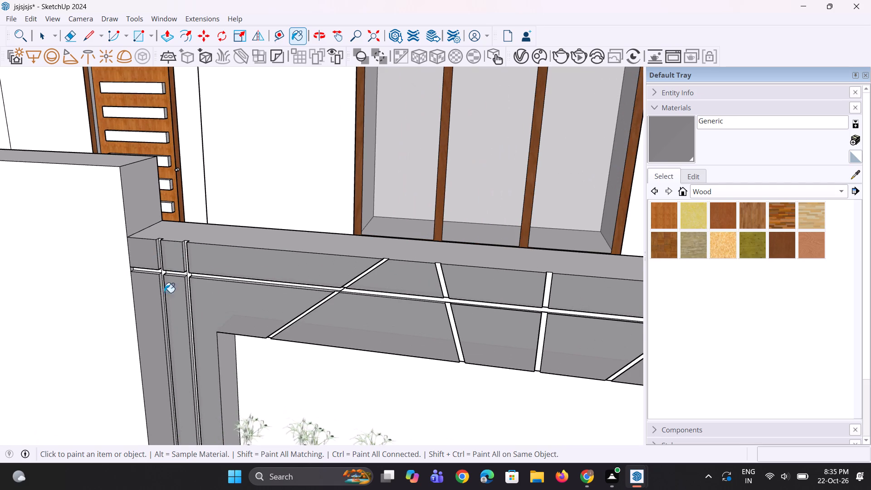
Sample Generic#1 from the balcony front and paint the bases of the two vertical grooves and the adjoining horizontal groove near the gate pillar.
scroll(159, 304, down, 14)
scroll(391, 343, up, 1)
middle_drag(393, 343, 431, 304)
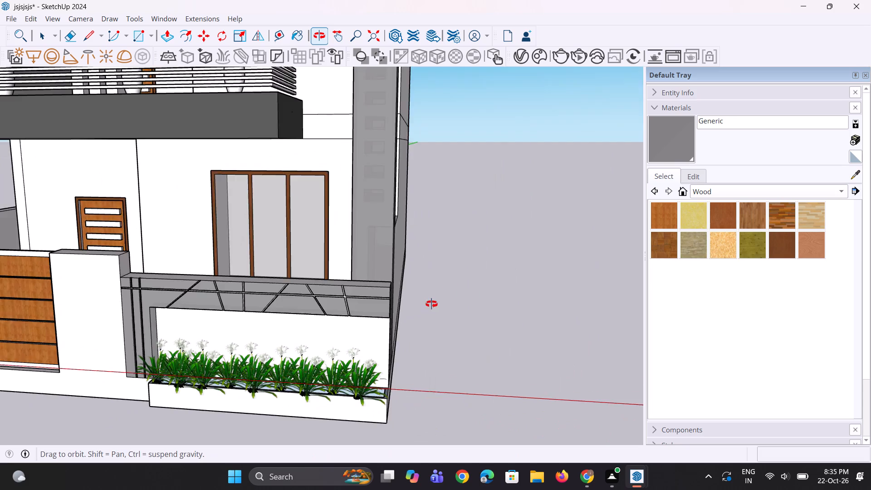
middle_drag(431, 304, 455, 277)
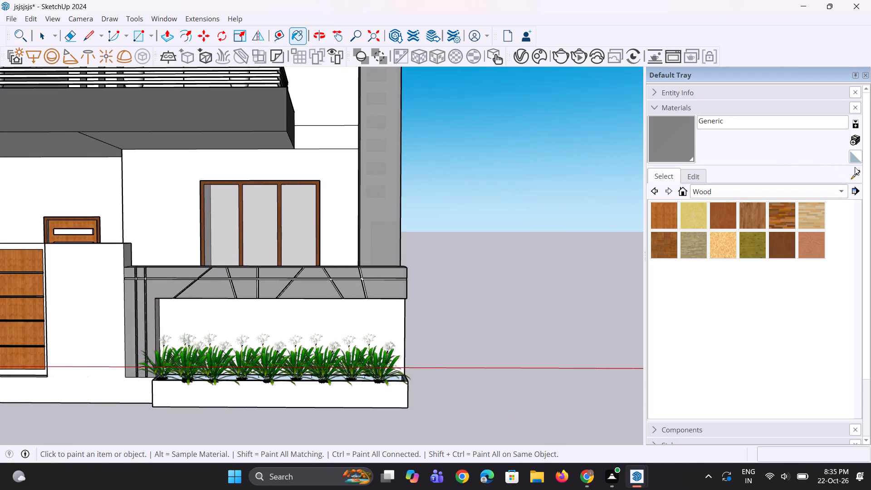
click(858, 170)
click(224, 118)
scroll(186, 232, up, 3)
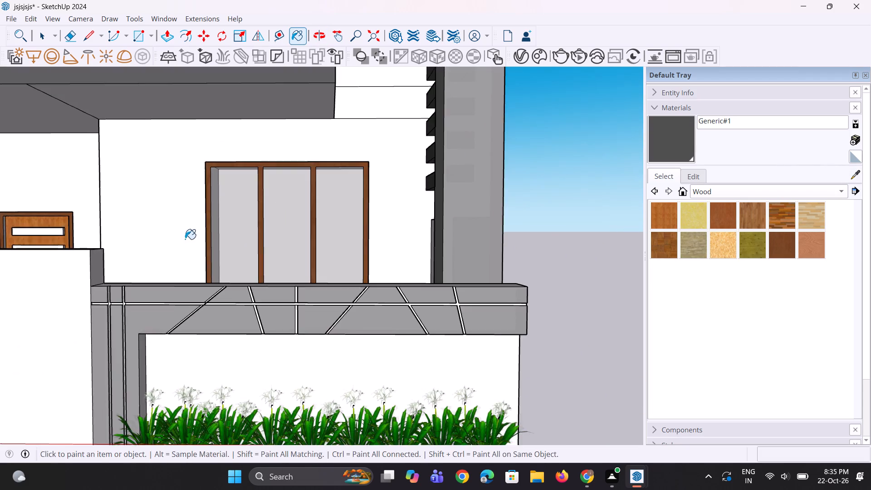
scroll(181, 246, up, 4)
scroll(57, 341, up, 6)
click(74, 350)
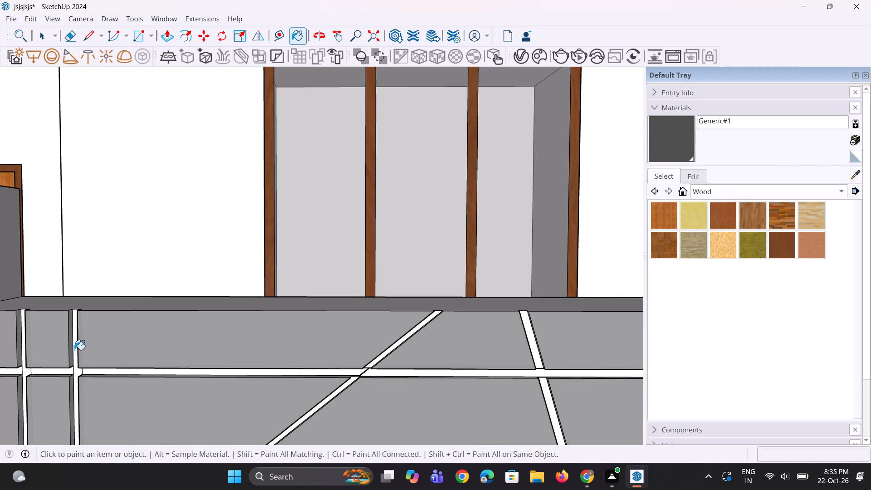
middle_drag(70, 359, 113, 352)
scroll(86, 360, up, 1)
click(94, 382)
scroll(121, 372, down, 6)
scroll(51, 380, up, 7)
click(54, 382)
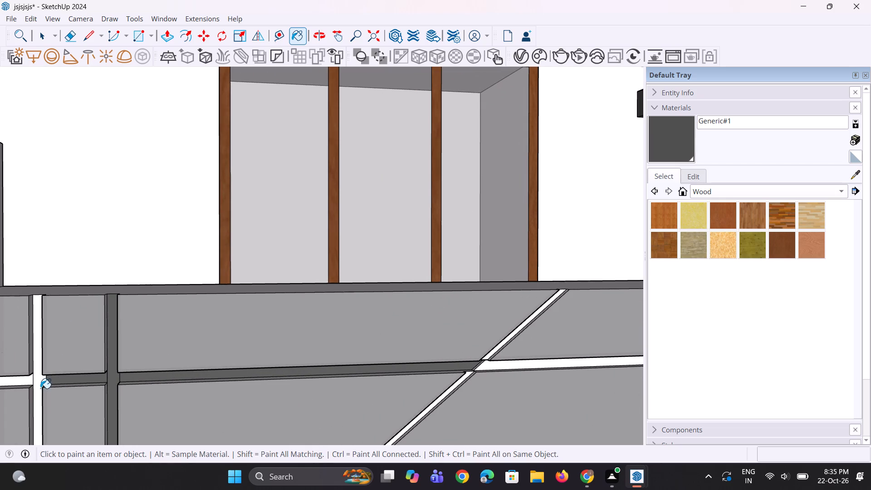
click(41, 388)
click(28, 382)
click(33, 355)
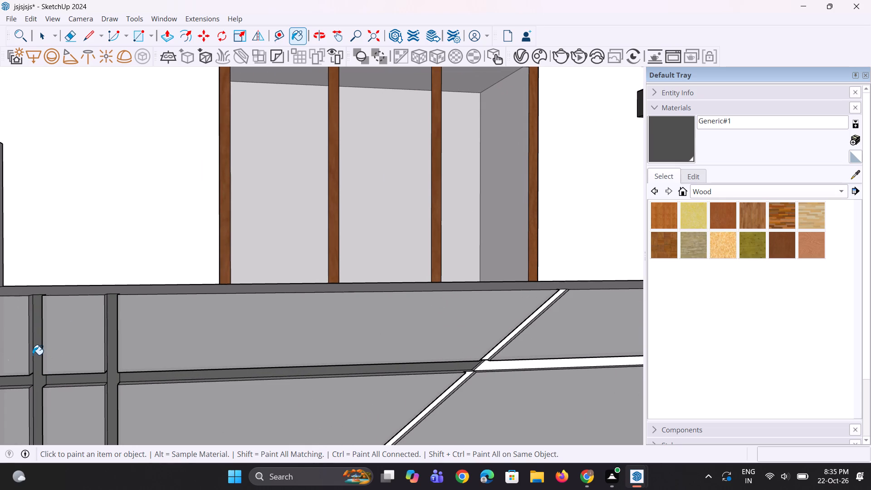
click(32, 354)
Paint the side faces of the vertical groove nearest the gate pillar and the adjacent lower panels' top ledges with Generic#1.
middle_drag(31, 361, 140, 348)
scroll(51, 348, up, 7)
click(29, 368)
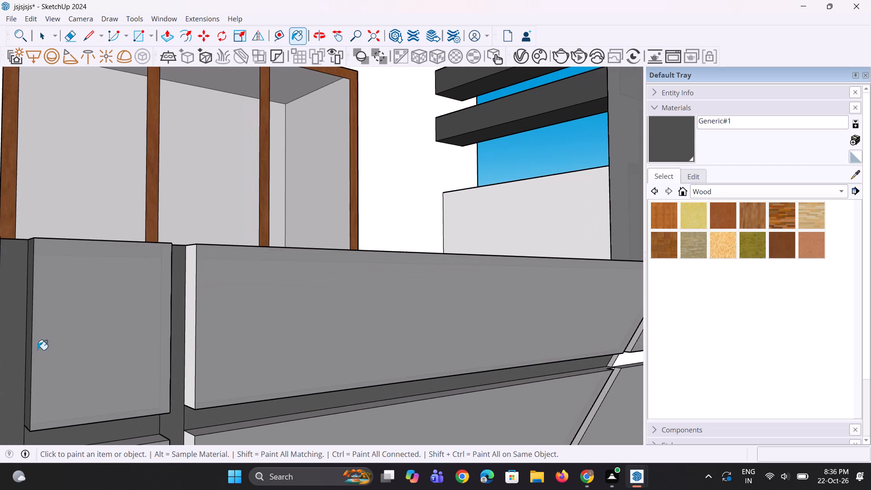
scroll(44, 338, down, 9)
scroll(0, 394, up, 11)
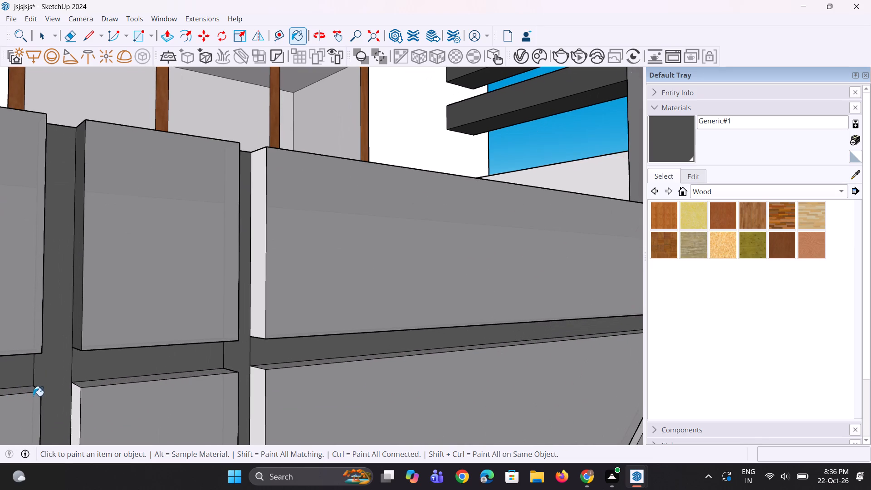
click(32, 392)
click(82, 387)
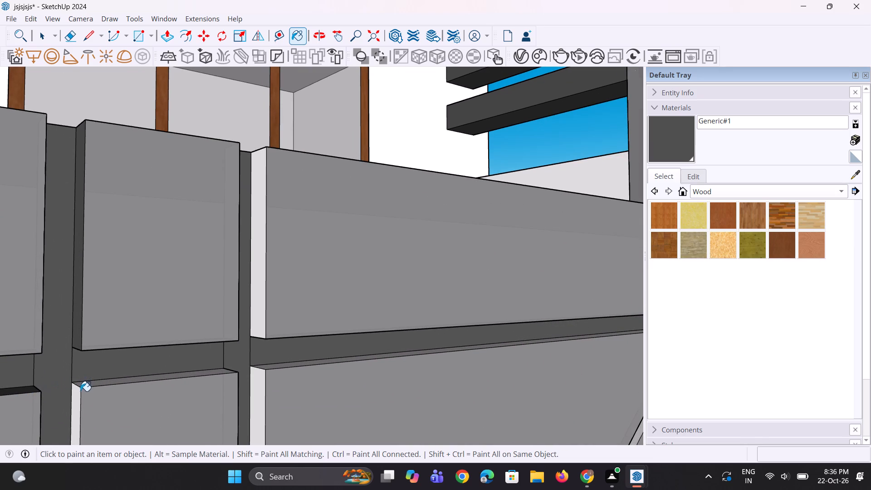
click(86, 387)
click(105, 386)
click(115, 383)
scroll(115, 384, up, 3)
click(64, 404)
middle_drag(64, 404, 0, 369)
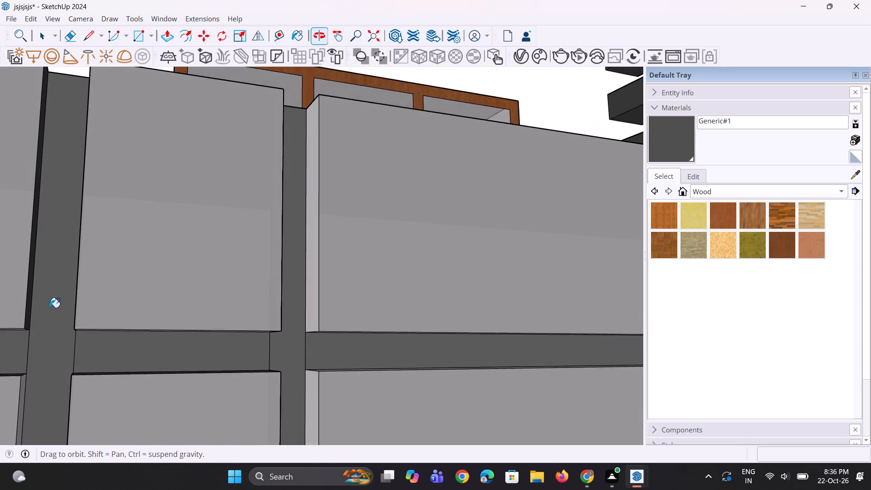
scroll(72, 300, down, 8)
middle_drag(40, 367, 0, 384)
scroll(85, 366, up, 7)
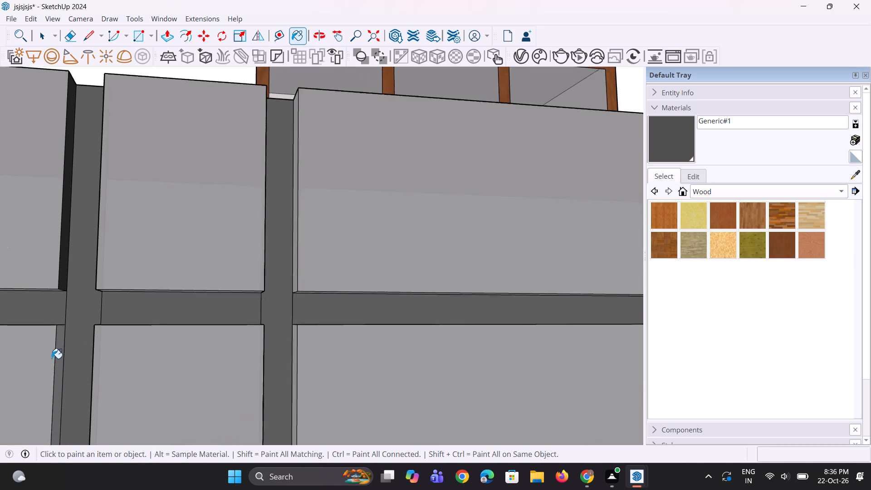
click(59, 362)
Paint both side walls of the second vertical groove and the top ledge of the long lower panel beside it with Generic#1.
middle_drag(194, 341, 164, 430)
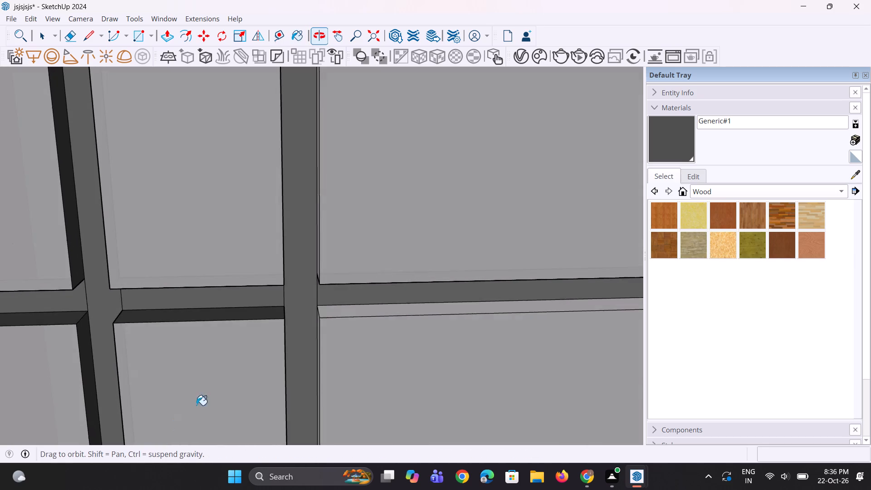
scroll(265, 287, up, 2)
scroll(271, 338, down, 5)
middle_drag(318, 297, 212, 268)
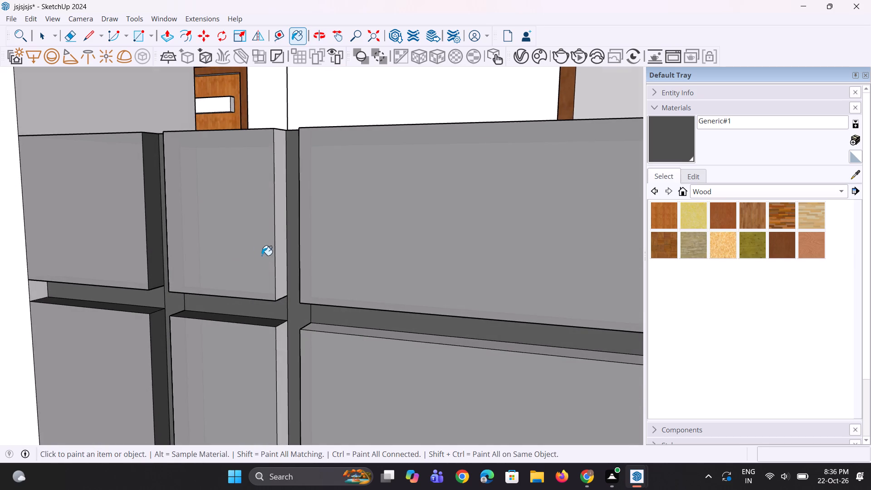
scroll(262, 255, up, 3)
click(285, 255)
click(289, 368)
middle_drag(288, 379, 379, 353)
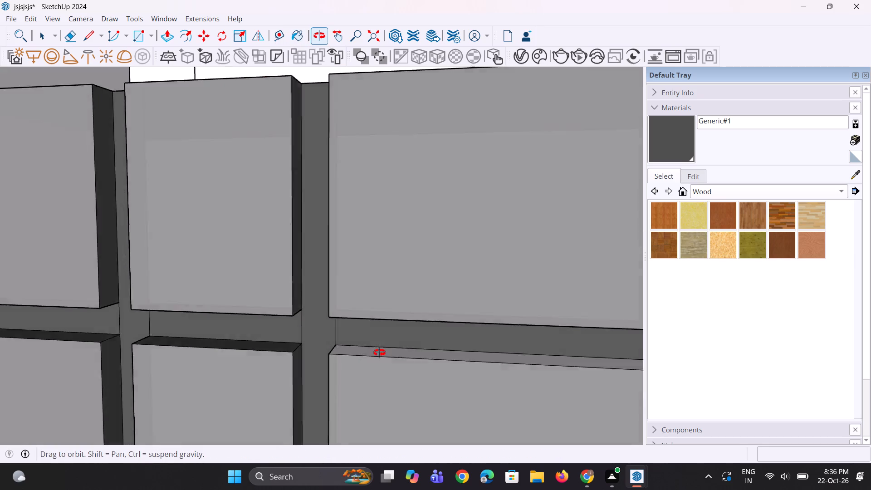
middle_drag(379, 353, 539, 333)
click(390, 265)
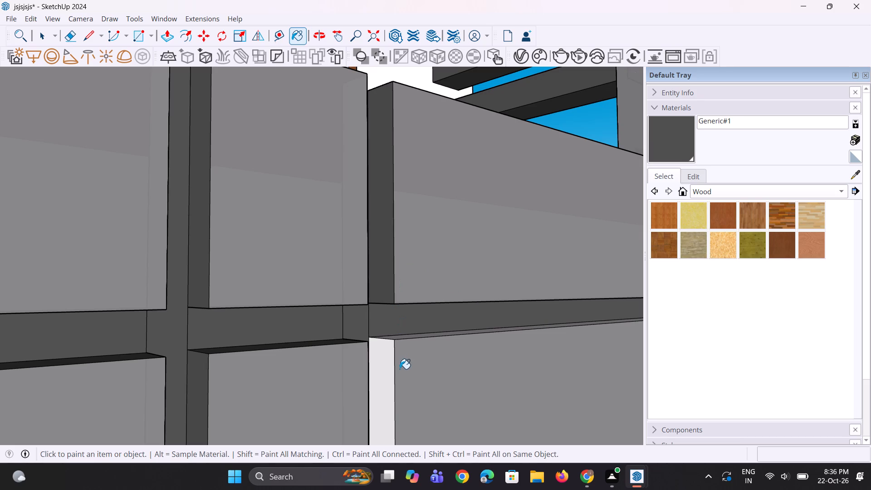
click(391, 374)
middle_drag(417, 341, 403, 387)
scroll(403, 387, up, 1)
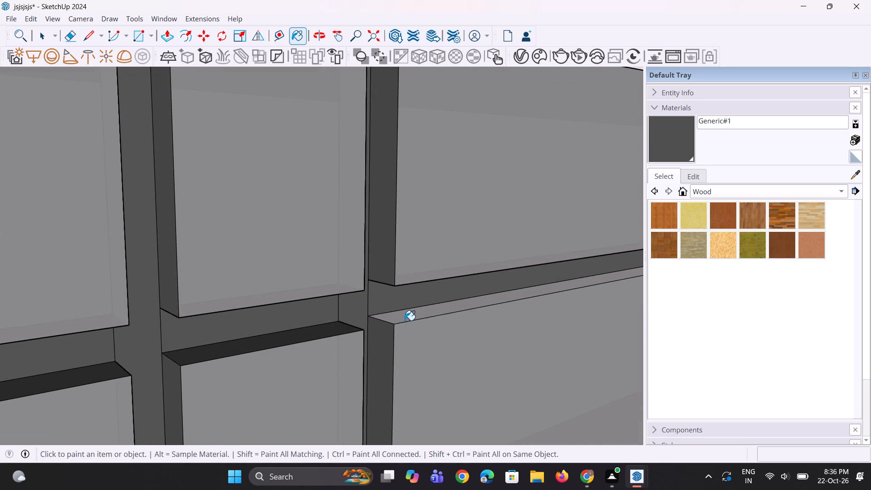
click(405, 320)
Paint the base and both side walls of the first diagonal groove's lower half with Generic#1.
scroll(231, 352, down, 17)
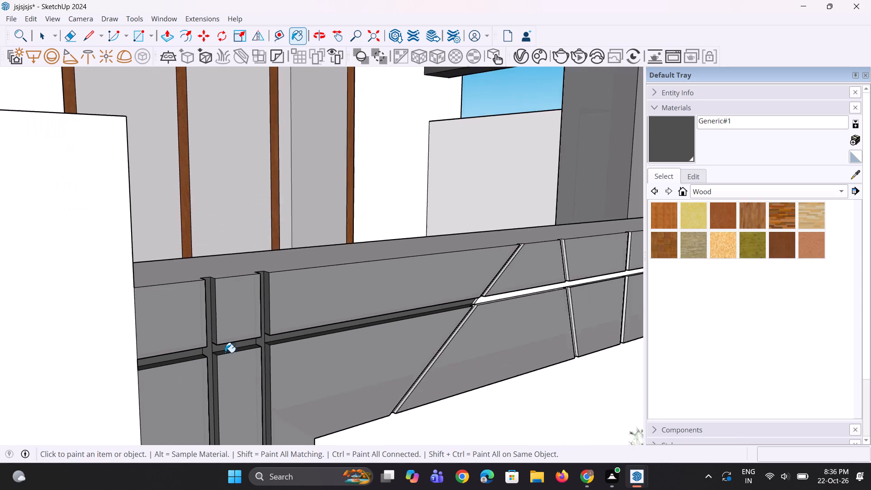
scroll(225, 353, down, 3)
scroll(427, 322, up, 14)
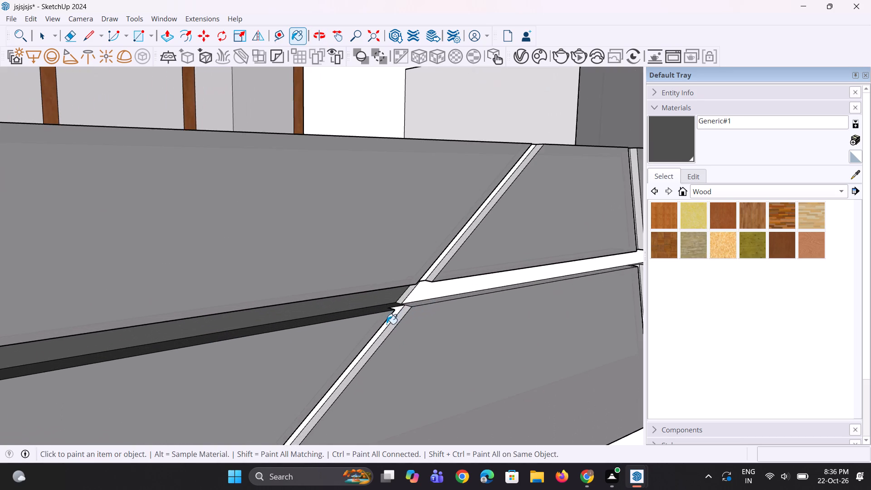
scroll(387, 324, up, 6)
click(404, 330)
click(410, 300)
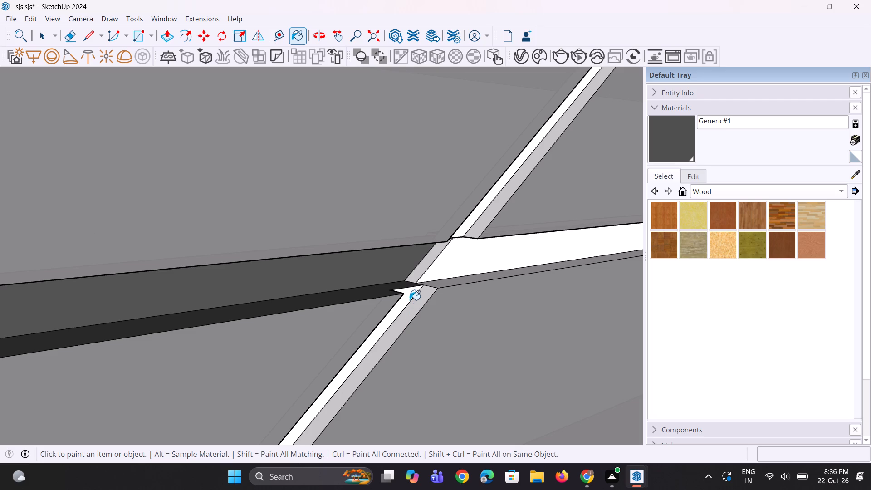
click(413, 311)
middle_drag(415, 318, 243, 285)
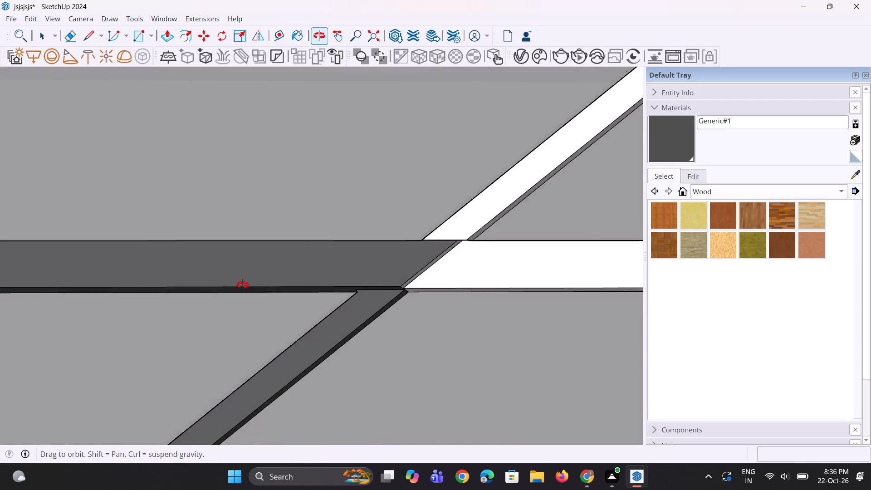
middle_drag(243, 285, 235, 282)
scroll(308, 322, up, 4)
middle_click(307, 265)
middle_drag(319, 321, 323, 303)
scroll(322, 321, up, 1)
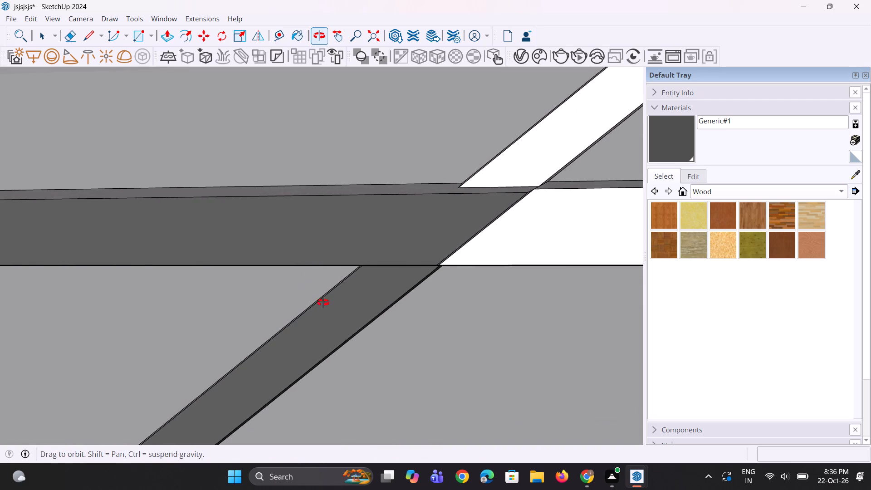
middle_drag(323, 303, 317, 268)
click(341, 273)
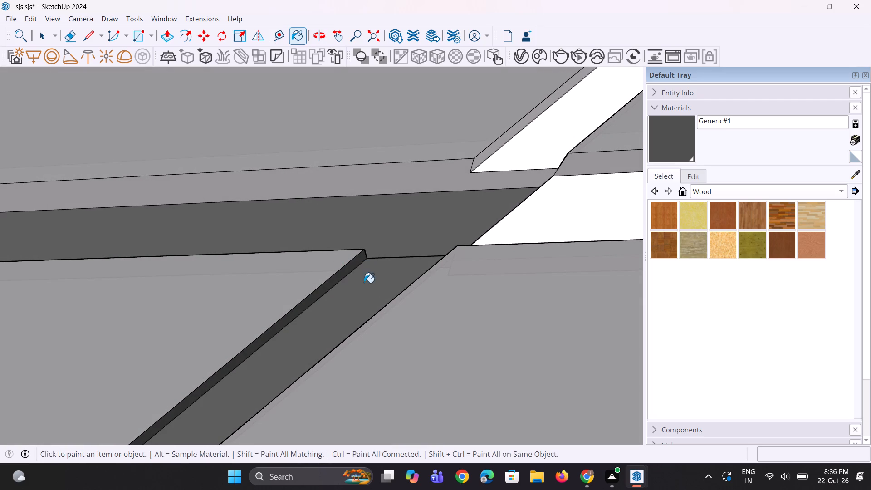
Paint the next horizontal groove stretch, the first diagonal groove's upper base and side wall, and the adjoining upper panel's bottom edge with Generic#1.
click(519, 214)
click(531, 139)
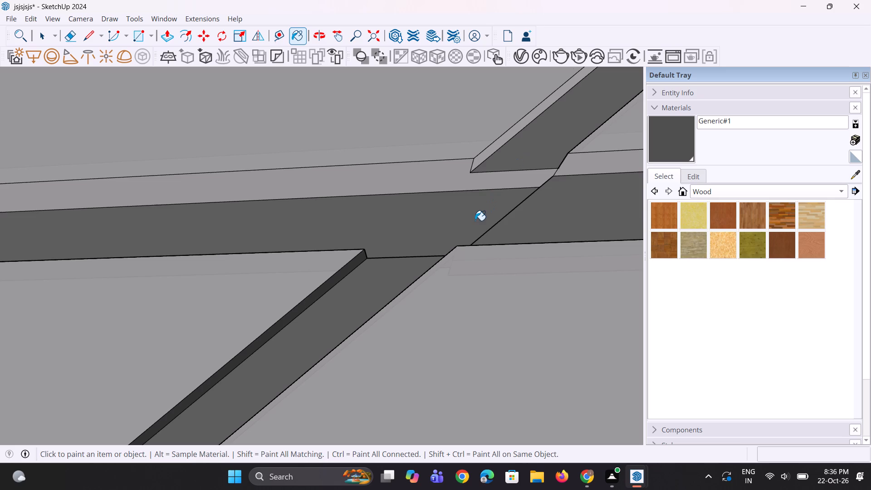
click(481, 181)
click(481, 159)
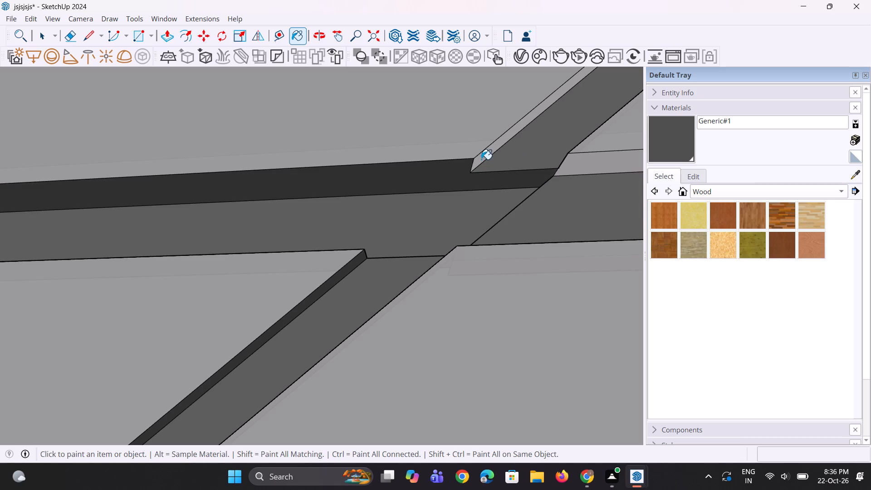
Paint the base and both side walls of the next slanted groove's upper half with Generic#1.
scroll(431, 309, down, 6)
scroll(339, 315, down, 14)
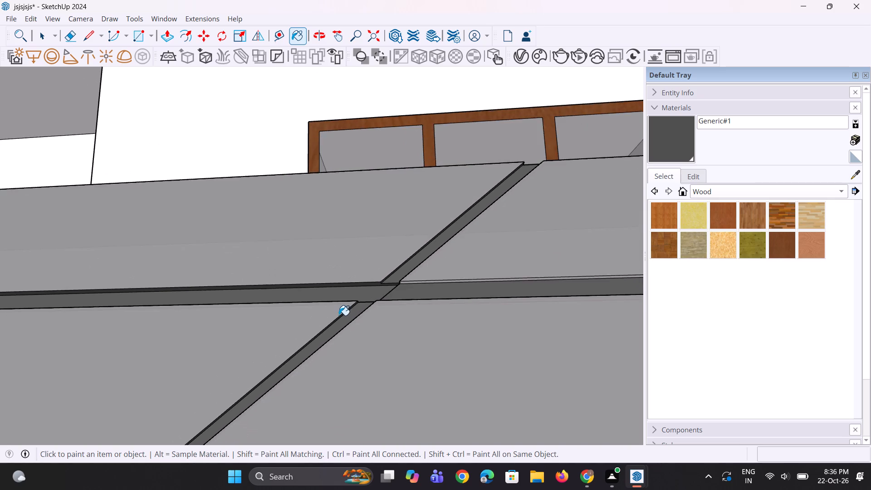
scroll(339, 315, down, 7)
scroll(530, 288, up, 10)
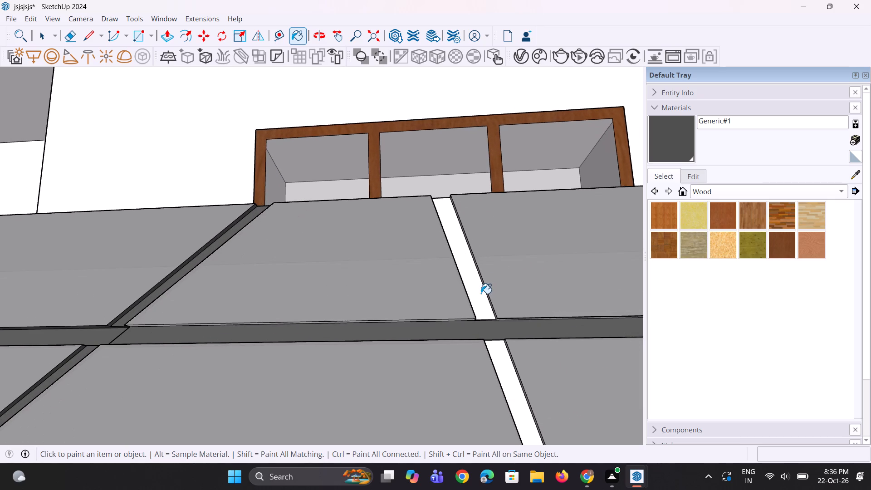
click(481, 294)
middle_drag(475, 311, 338, 328)
scroll(436, 312, up, 6)
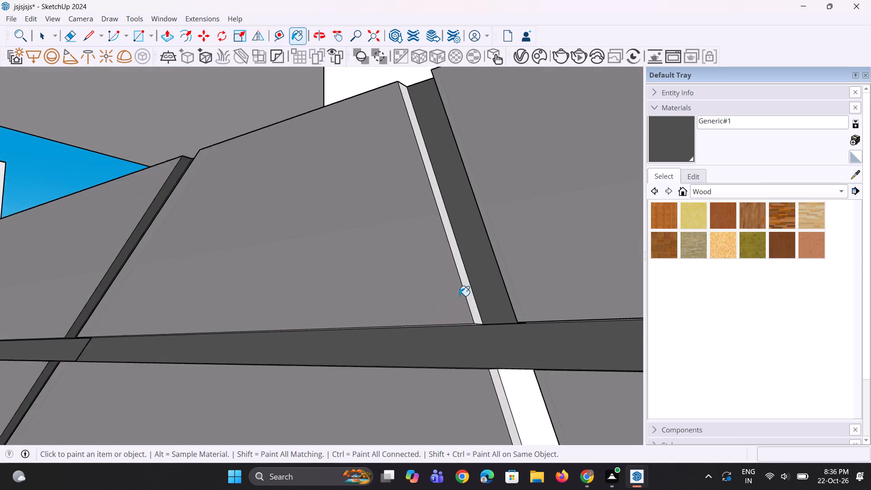
scroll(459, 296, up, 1)
click(468, 293)
middle_drag(445, 336, 555, 328)
middle_drag(489, 343, 590, 339)
scroll(569, 324, up, 2)
click(538, 318)
Paint the bottom edges of the upper panels on both sides of the slanted groove with Generic#1.
middle_drag(540, 348, 562, 281)
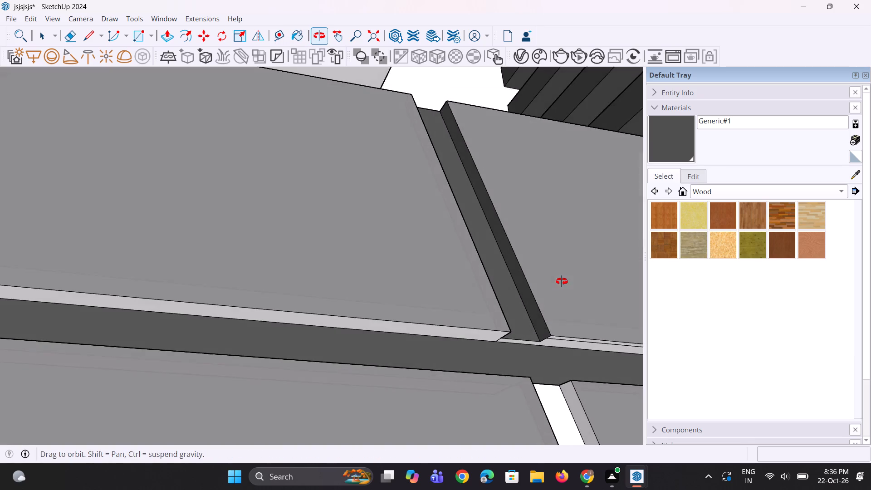
middle_drag(562, 281, 561, 274)
click(559, 348)
click(556, 342)
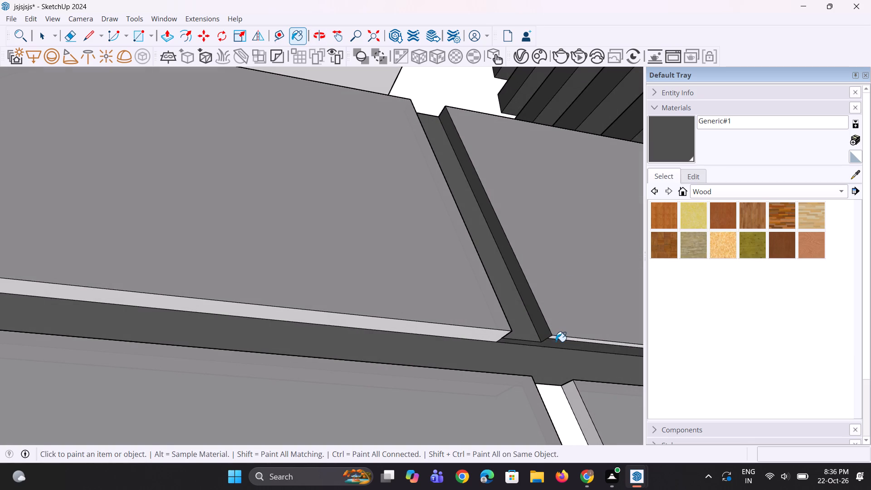
scroll(556, 342, up, 3)
click(559, 337)
click(456, 337)
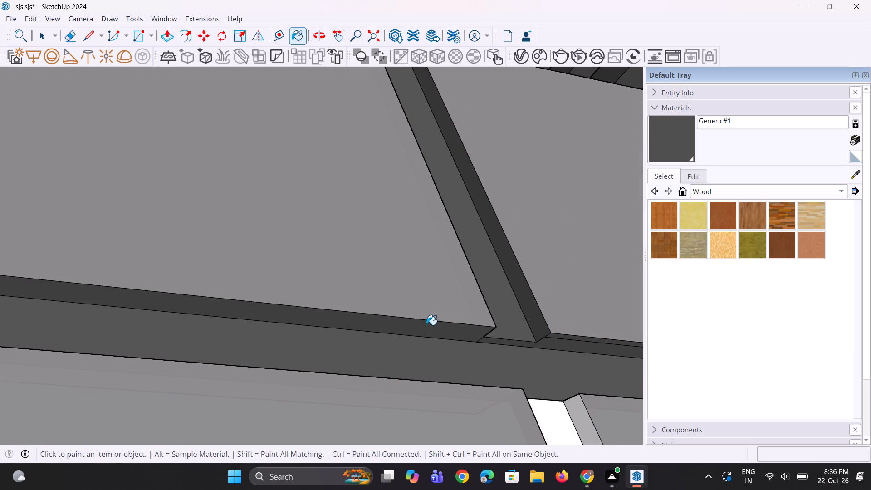
Paint the base of the slanted groove's lower half and the top ledges of the two adjacent lower panels with Generic#1.
scroll(426, 325, down, 5)
click(511, 398)
middle_drag(475, 358, 431, 450)
scroll(303, 310, down, 5)
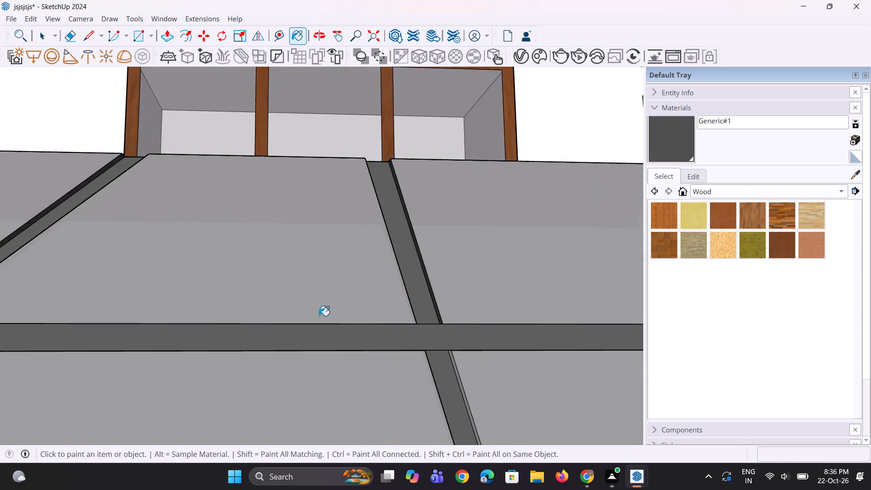
middle_drag(362, 335, 362, 471)
scroll(447, 358, up, 7)
click(435, 315)
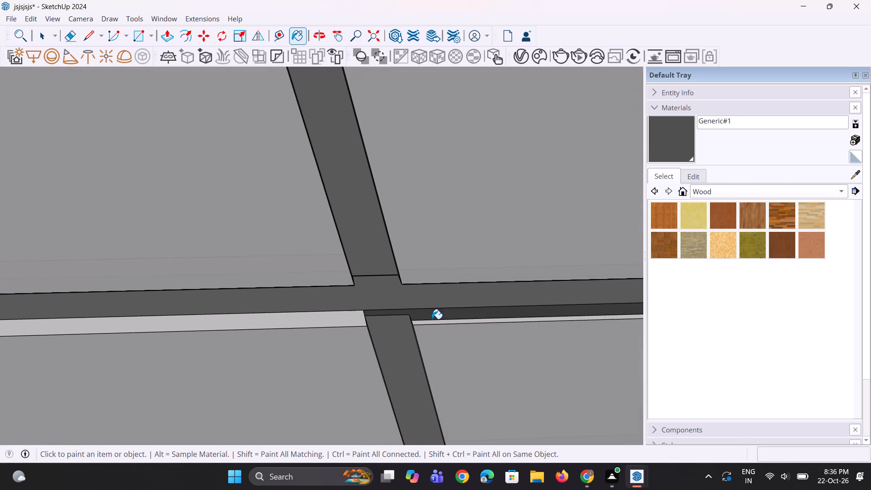
click(431, 324)
click(350, 319)
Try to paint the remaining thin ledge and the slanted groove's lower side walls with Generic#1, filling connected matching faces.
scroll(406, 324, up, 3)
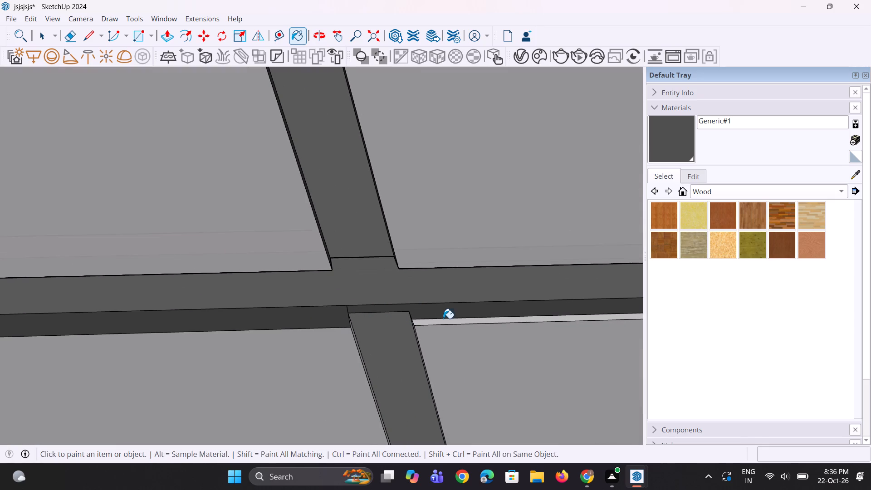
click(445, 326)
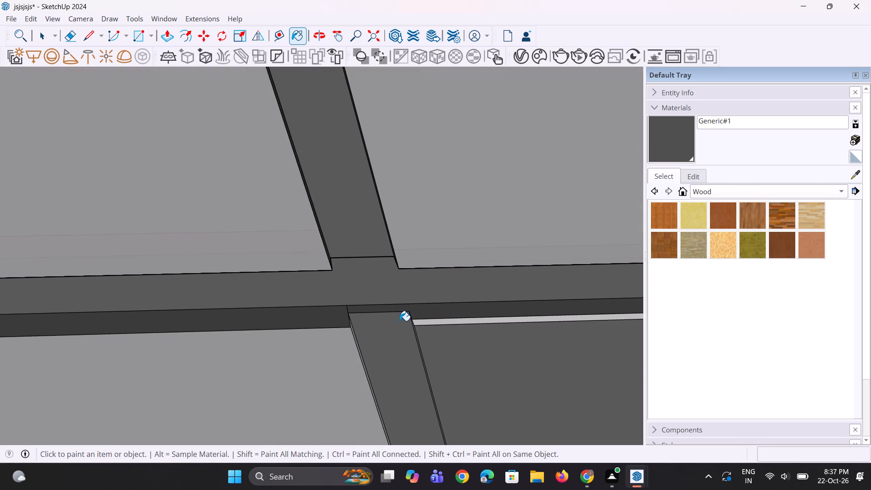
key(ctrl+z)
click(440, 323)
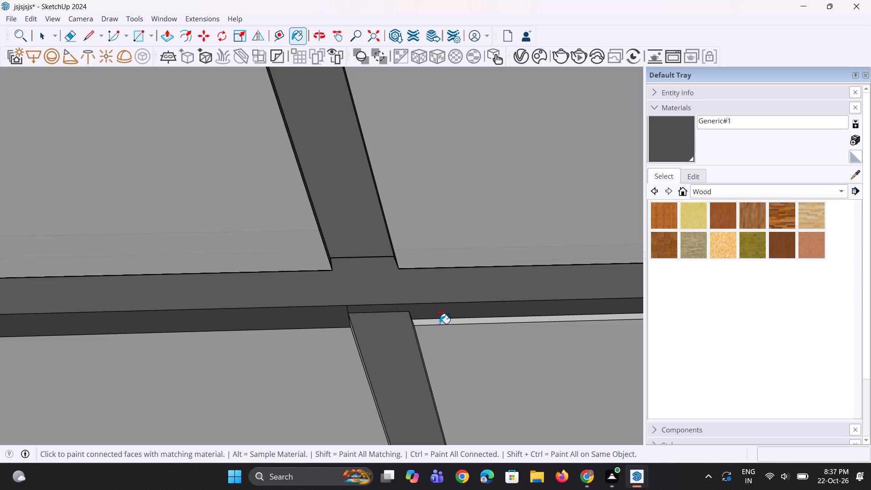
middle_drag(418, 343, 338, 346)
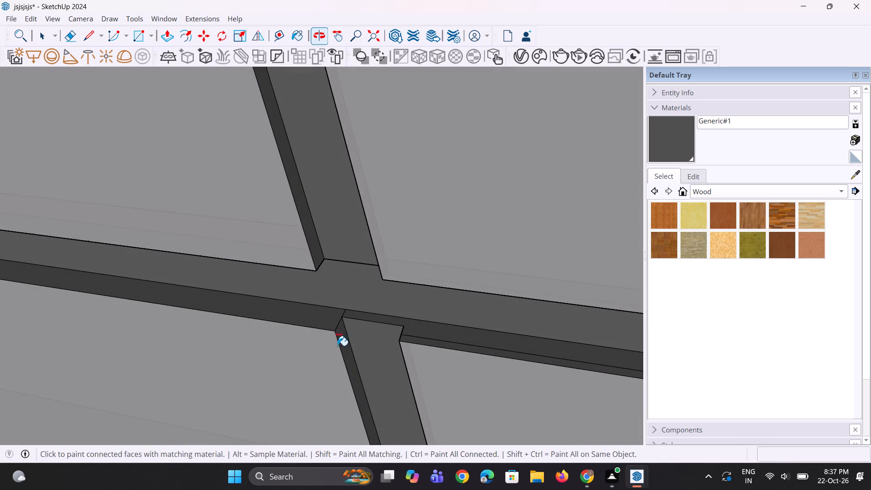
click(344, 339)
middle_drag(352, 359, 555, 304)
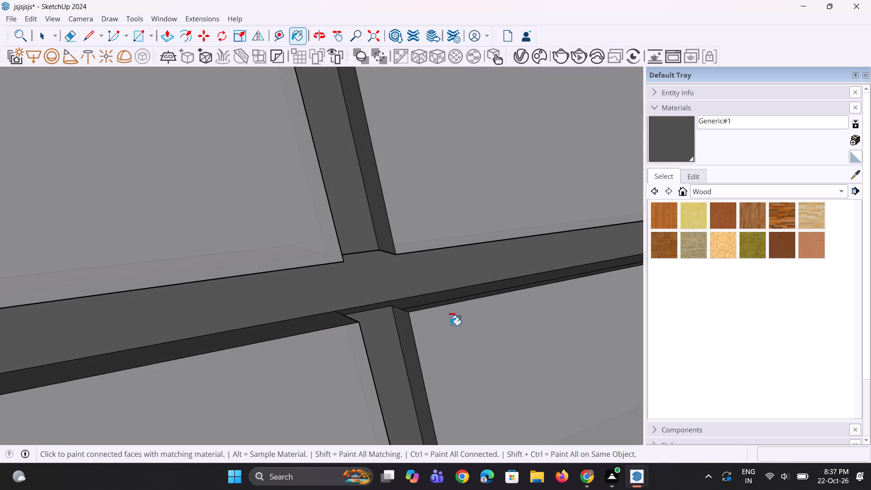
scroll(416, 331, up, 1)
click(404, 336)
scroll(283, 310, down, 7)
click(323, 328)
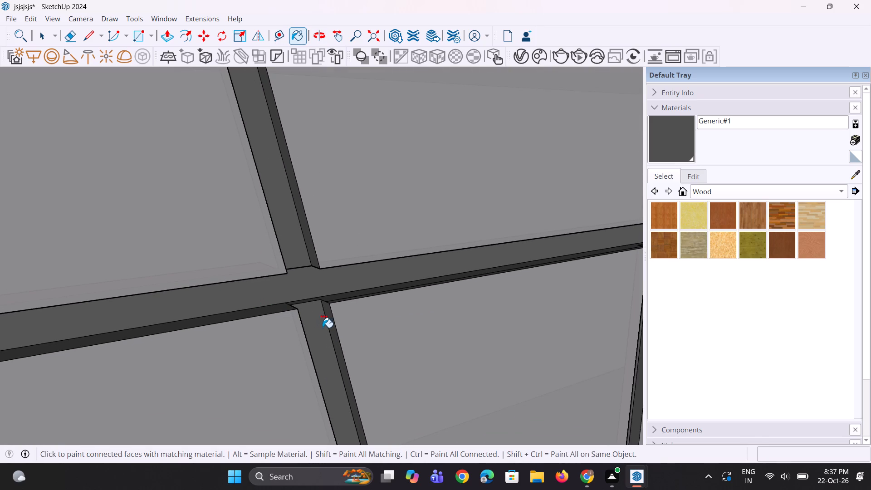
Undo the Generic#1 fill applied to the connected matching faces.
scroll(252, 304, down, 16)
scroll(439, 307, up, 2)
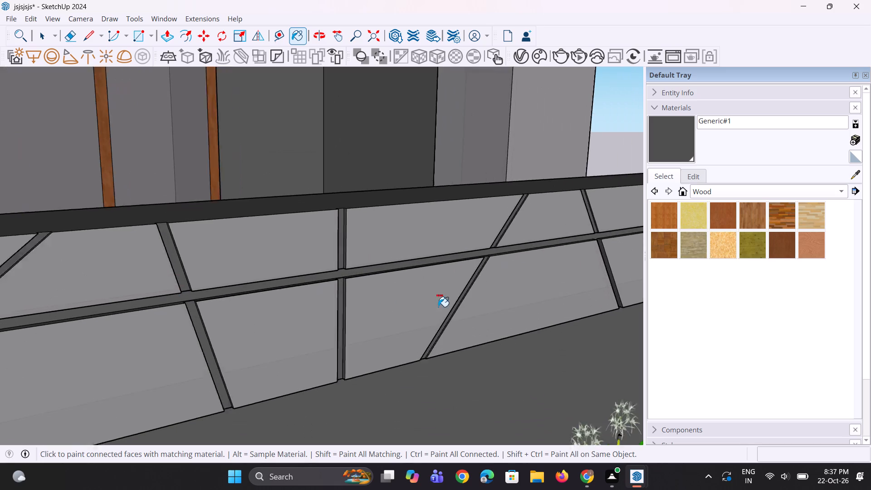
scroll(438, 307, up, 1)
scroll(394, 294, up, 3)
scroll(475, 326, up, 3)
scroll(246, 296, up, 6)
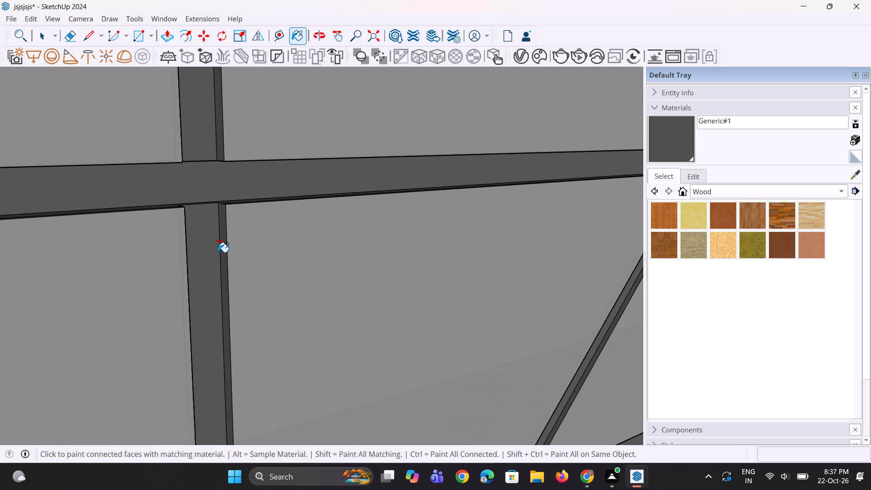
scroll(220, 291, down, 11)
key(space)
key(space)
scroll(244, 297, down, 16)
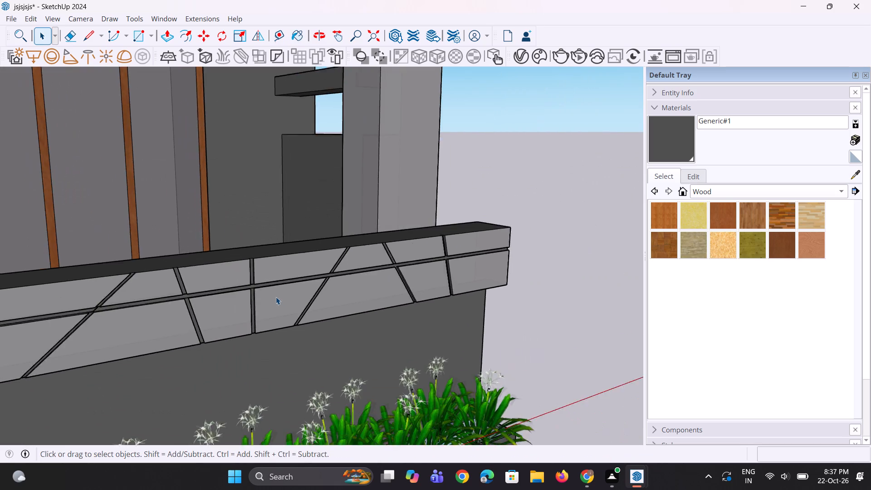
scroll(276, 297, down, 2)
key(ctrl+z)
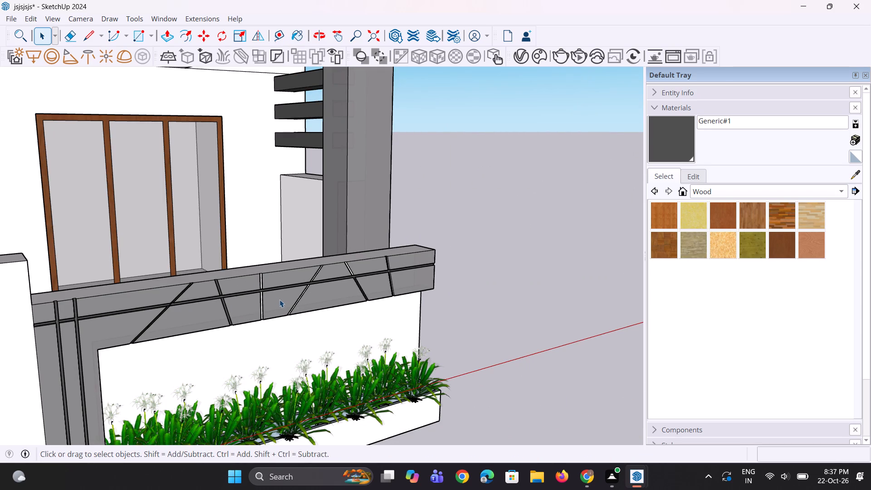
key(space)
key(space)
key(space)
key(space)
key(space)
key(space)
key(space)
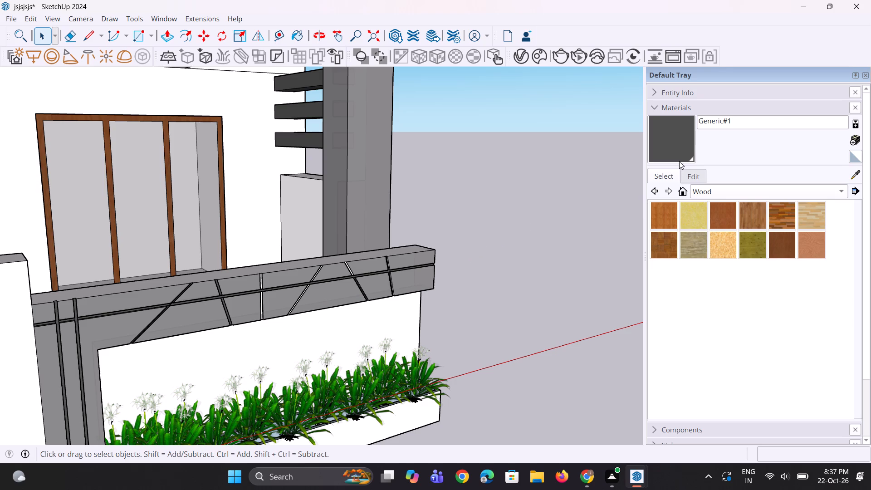
Pick Generic#1 again and paint the base and both side walls of the vertical groove's upper half in the wall band.
click(679, 161)
scroll(314, 273, up, 4)
scroll(240, 292, up, 14)
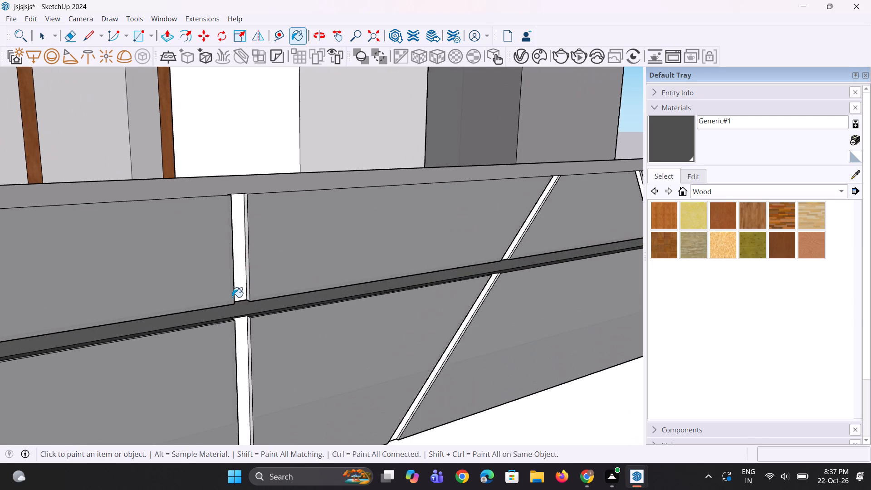
click(238, 285)
scroll(239, 294, up, 3)
click(250, 285)
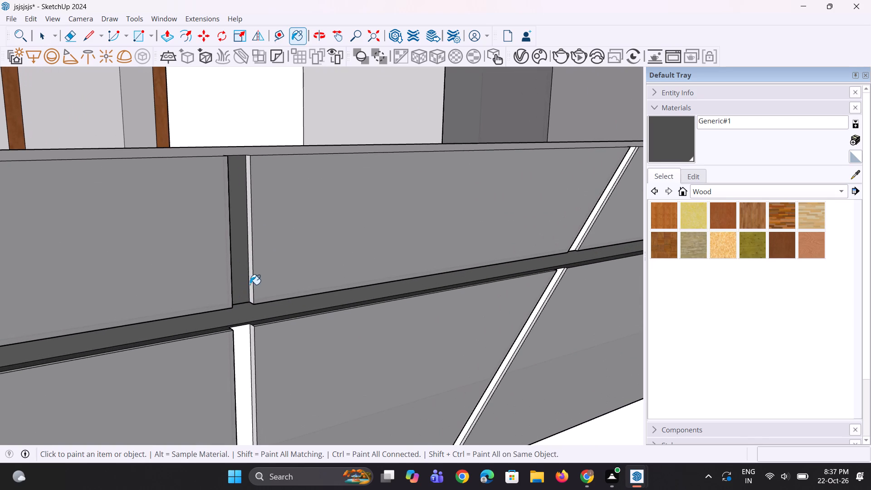
middle_drag(250, 284, 105, 287)
scroll(188, 273, up, 7)
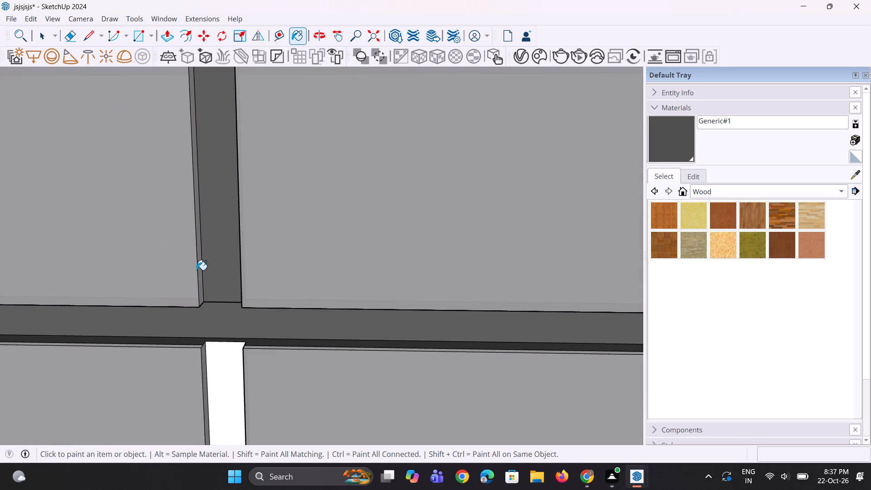
click(199, 272)
Paint the base and both side walls of the same vertical groove's lower half with Generic#1.
click(214, 360)
click(203, 371)
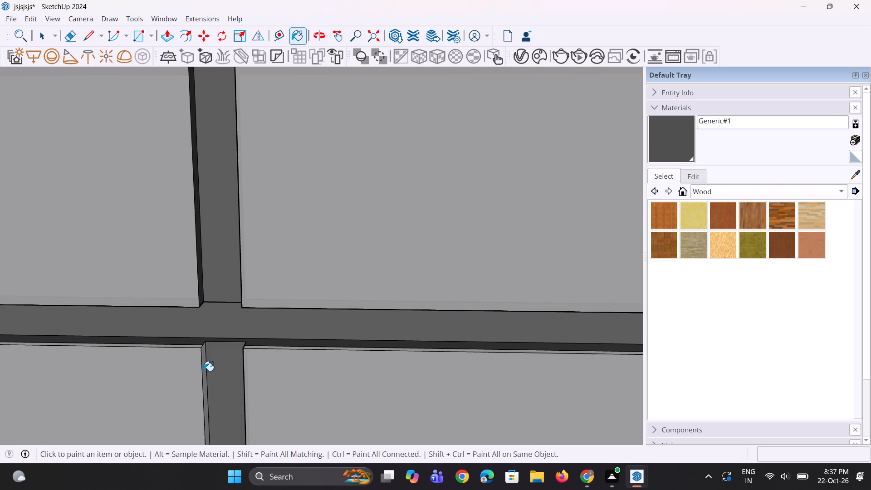
middle_drag(205, 372, 371, 335)
scroll(275, 373, up, 2)
click(264, 382)
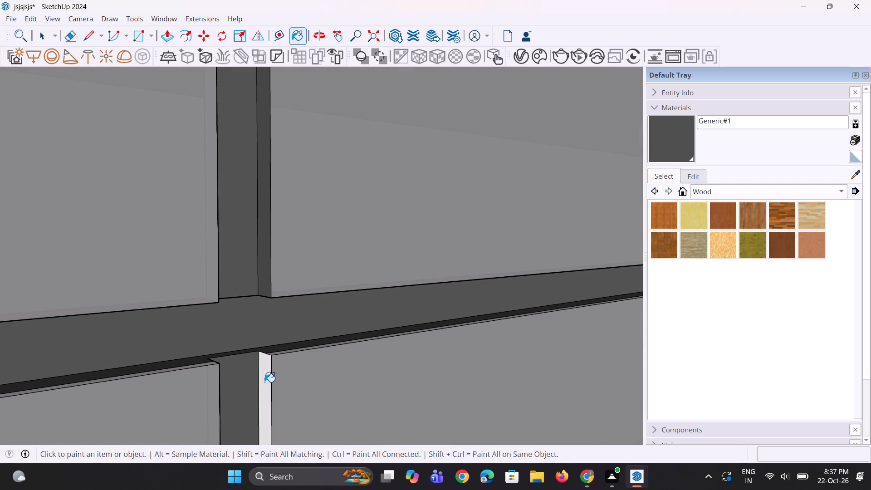
Paint the base and both side walls of the second diagonal groove's upper half with Generic#1.
scroll(247, 341, down, 11)
scroll(273, 280, down, 5)
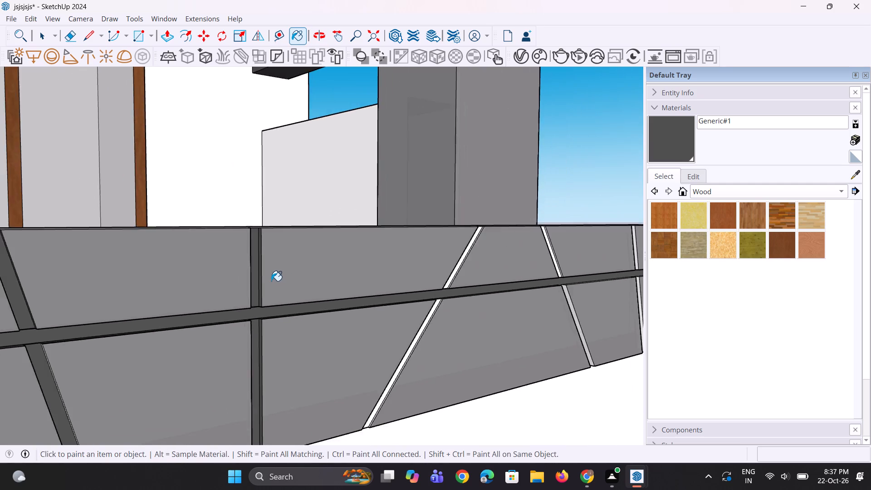
scroll(271, 281, down, 14)
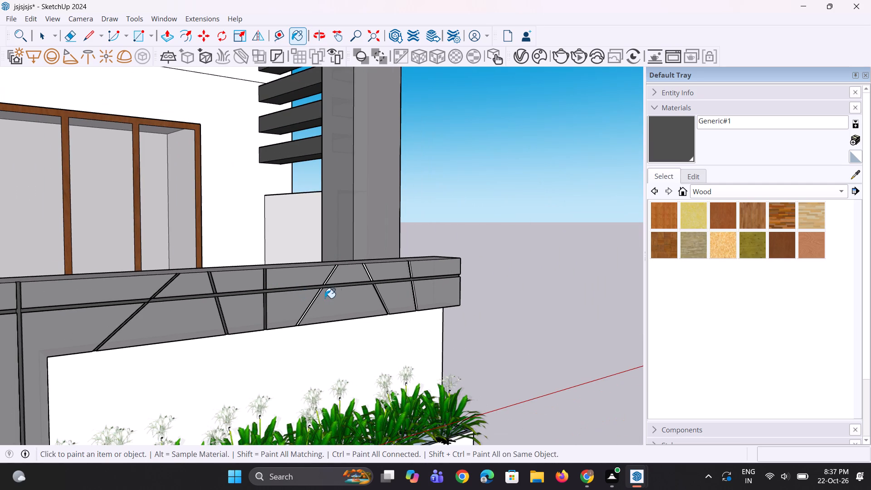
scroll(358, 301, up, 20)
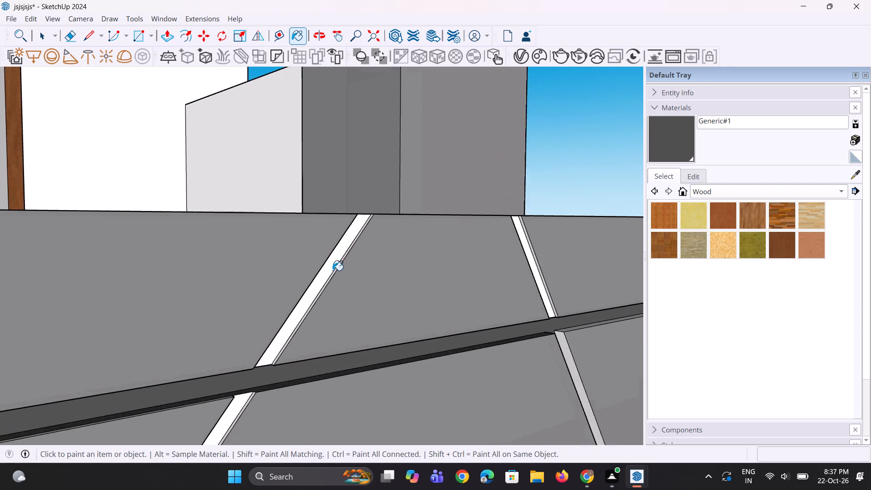
scroll(333, 270, up, 3)
click(331, 268)
click(336, 273)
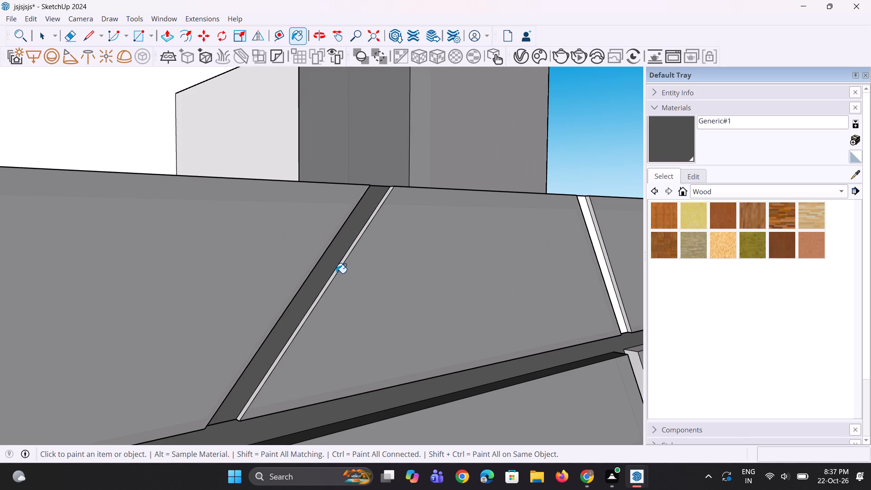
middle_drag(336, 273, 266, 278)
scroll(279, 288, up, 11)
click(280, 296)
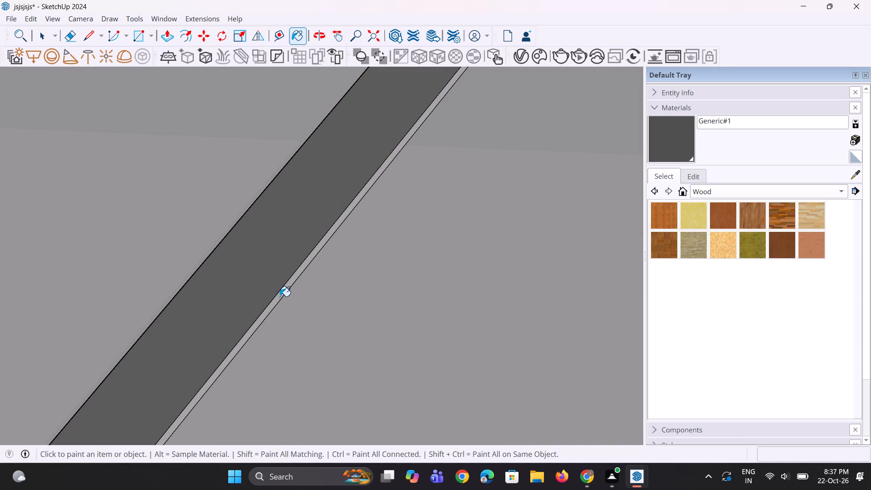
middle_drag(275, 299, 166, 245)
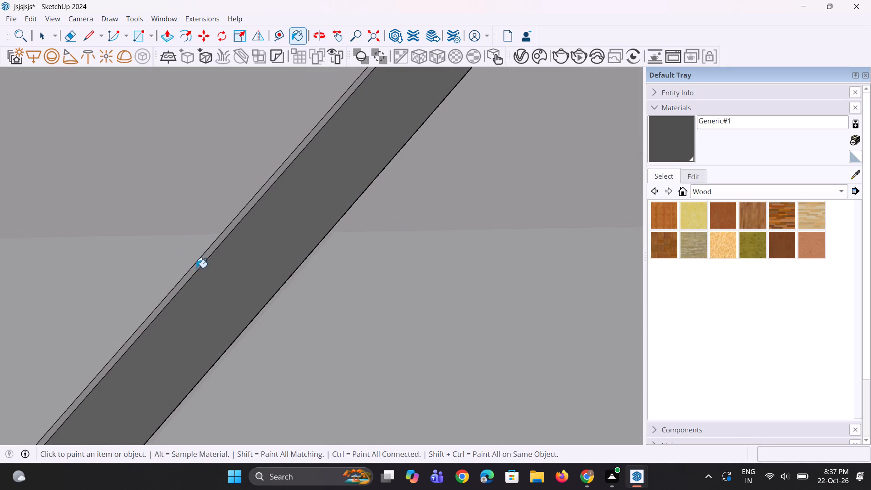
click(196, 268)
Paint the base and both side walls of the second diagonal groove's lower half with Generic#1.
scroll(240, 266, down, 20)
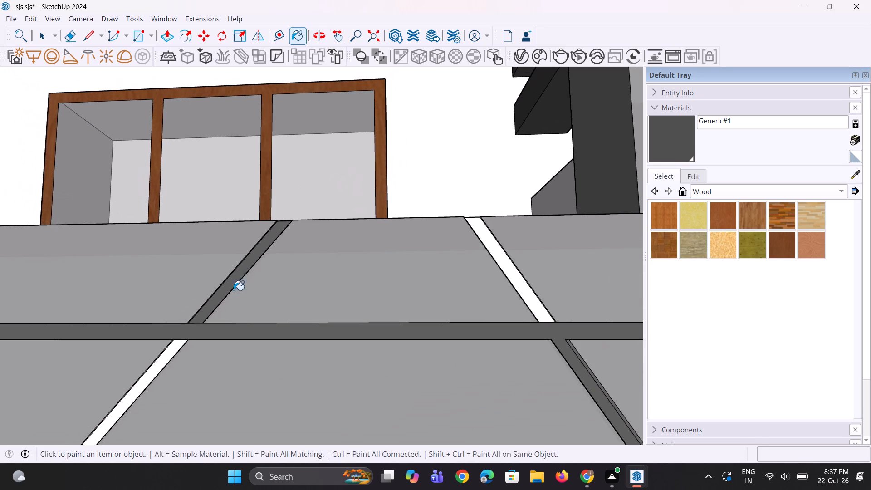
click(183, 343)
scroll(174, 353, up, 15)
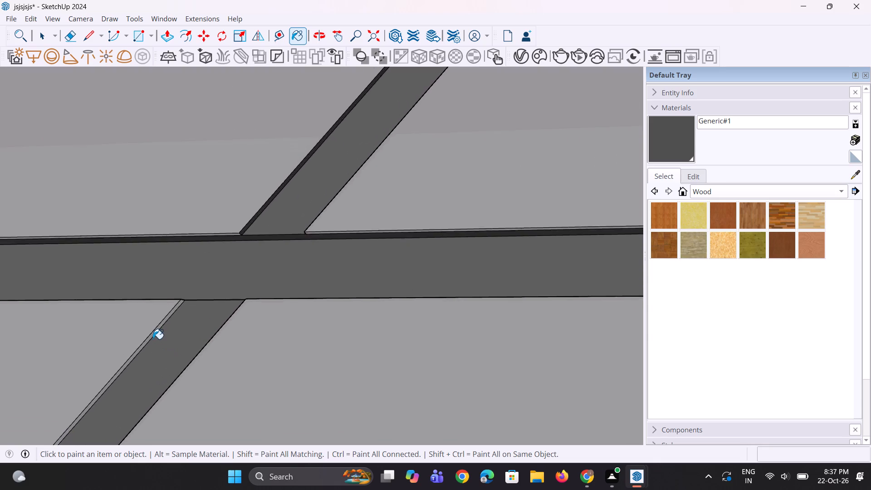
scroll(153, 339, up, 10)
click(158, 329)
middle_drag(178, 351, 280, 396)
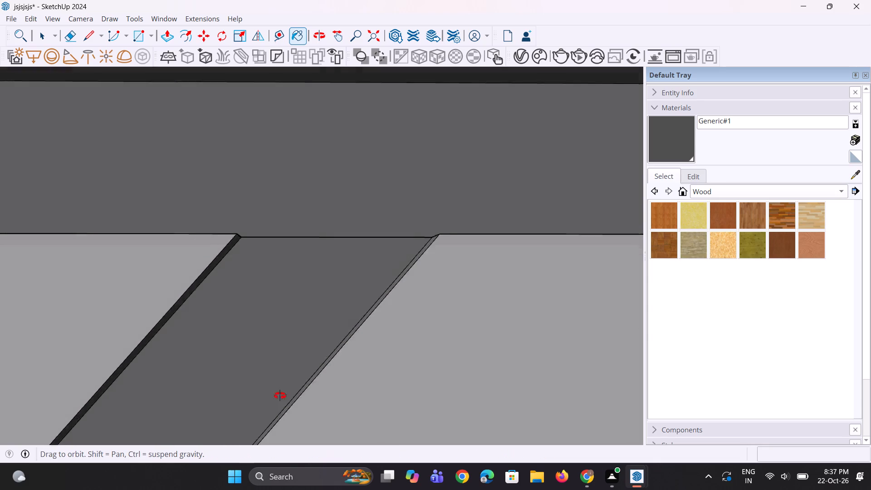
middle_drag(280, 396, 360, 392)
click(331, 351)
scroll(221, 345, down, 8)
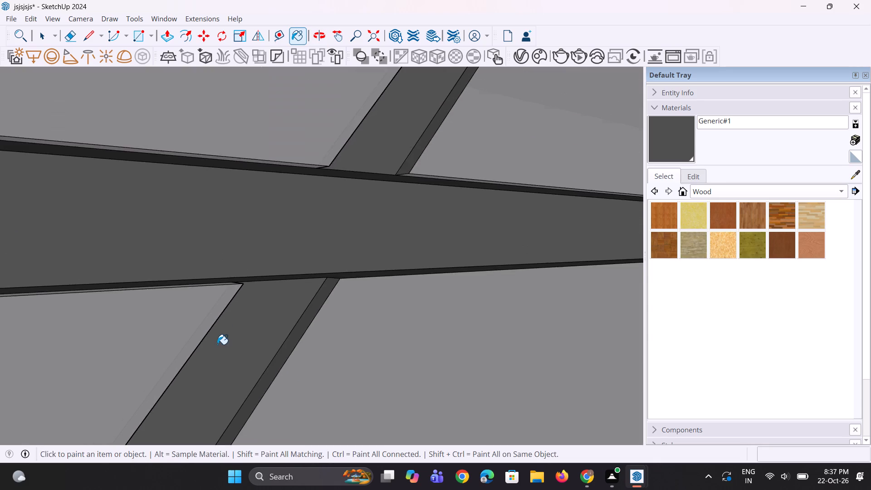
scroll(217, 344, down, 20)
scroll(217, 344, down, 5)
Paint the base and both side walls of the third diagonal groove's upper half with Generic#1.
scroll(362, 299, up, 1)
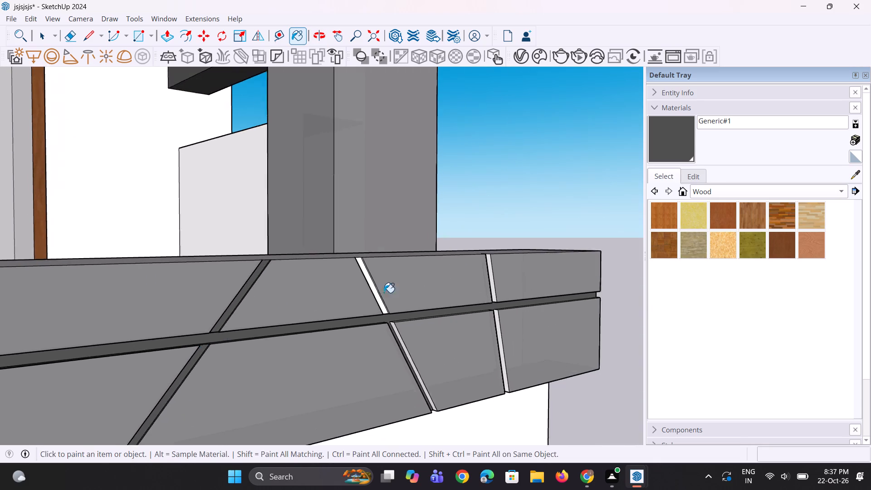
scroll(384, 293, up, 14)
click(337, 294)
scroll(347, 288, up, 3)
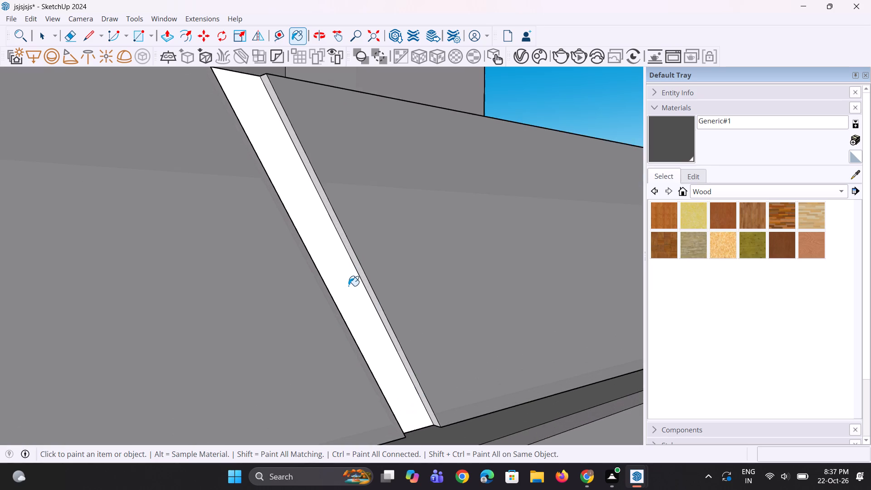
scroll(348, 286, up, 1)
click(348, 286)
scroll(350, 285, up, 4)
click(371, 274)
middle_drag(370, 287, 152, 293)
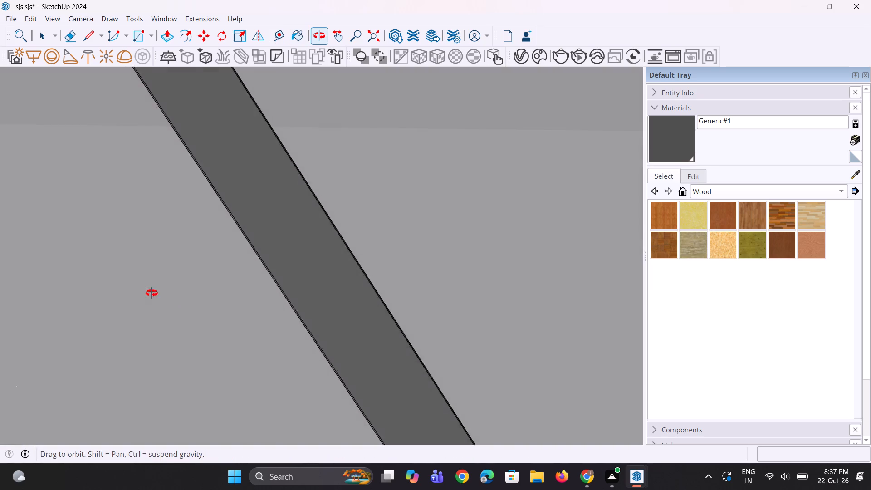
middle_drag(152, 293, 12, 290)
scroll(292, 269, up, 2)
click(292, 269)
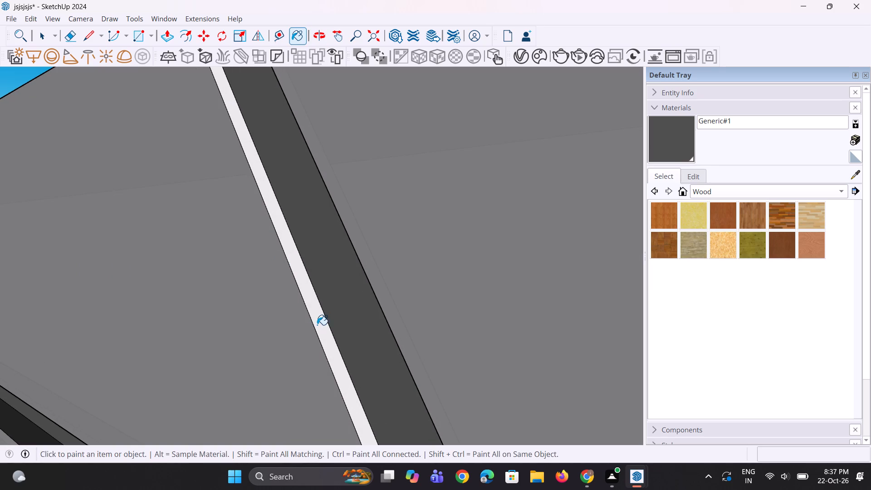
click(317, 324)
scroll(301, 323, down, 5)
middle_drag(220, 328, 352, 319)
scroll(341, 307, down, 7)
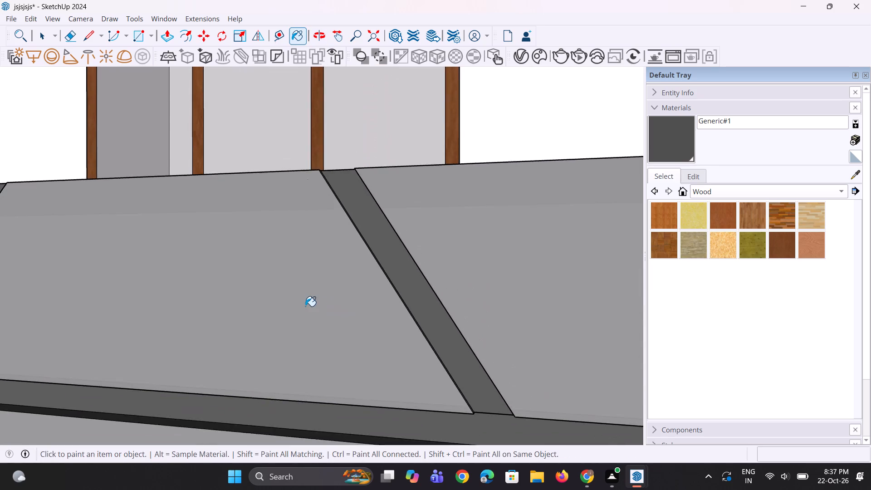
Paint both side walls of the third diagonal groove's lower half with Generic#1.
scroll(305, 306, down, 8)
scroll(390, 364, up, 12)
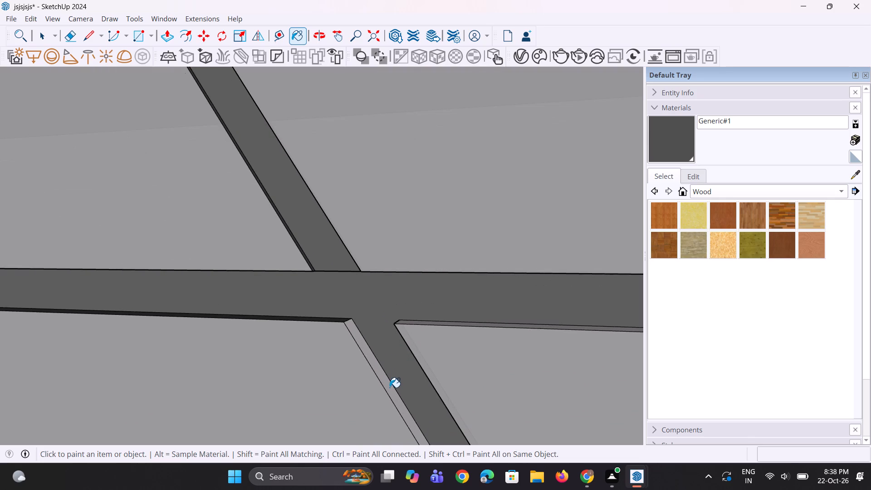
click(389, 387)
scroll(428, 383, up, 5)
middle_drag(427, 385, 543, 326)
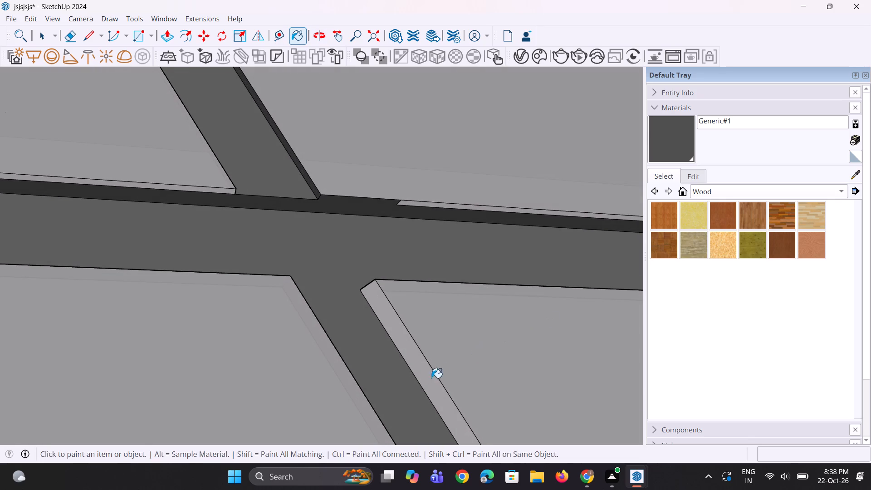
click(431, 383)
Paint the remaining light wall strips of the horizontal groove around the last two slanted grooves with Generic#1.
scroll(343, 305, down, 5)
middle_drag(443, 328, 377, 475)
scroll(388, 303, up, 2)
click(407, 284)
middle_drag(411, 301, 440, 170)
scroll(402, 253, up, 1)
middle_drag(409, 251, 414, 245)
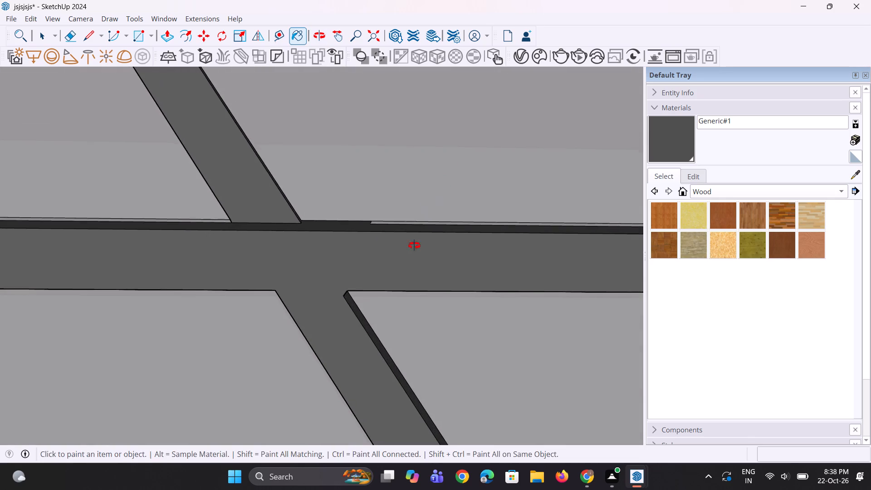
middle_drag(414, 245, 430, 160)
scroll(406, 205, up, 2)
click(391, 232)
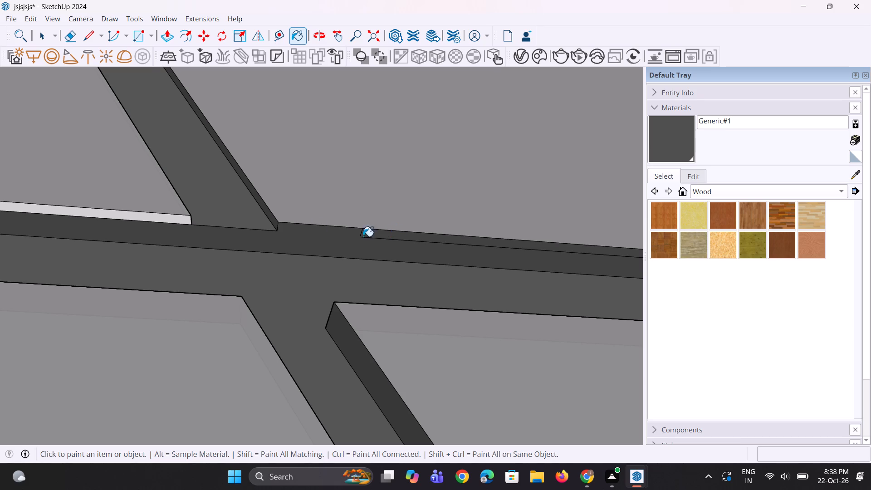
click(183, 222)
scroll(122, 259, down, 5)
scroll(132, 314, down, 11)
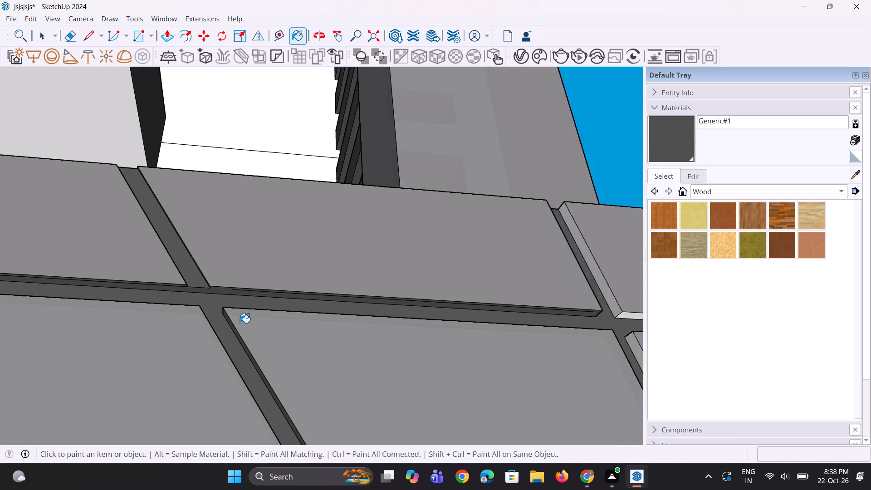
scroll(240, 323, down, 11)
scroll(448, 319, up, 3)
scroll(396, 337, up, 12)
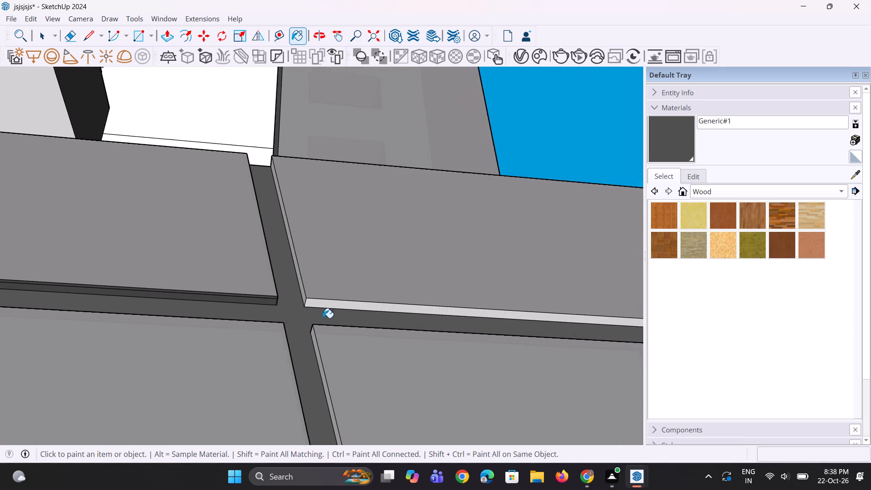
click(325, 301)
Paint the side walls of the last slanted groove, above and below the horizontal groove, with Generic#1 and leave painting.
middle_click(305, 321)
click(305, 321)
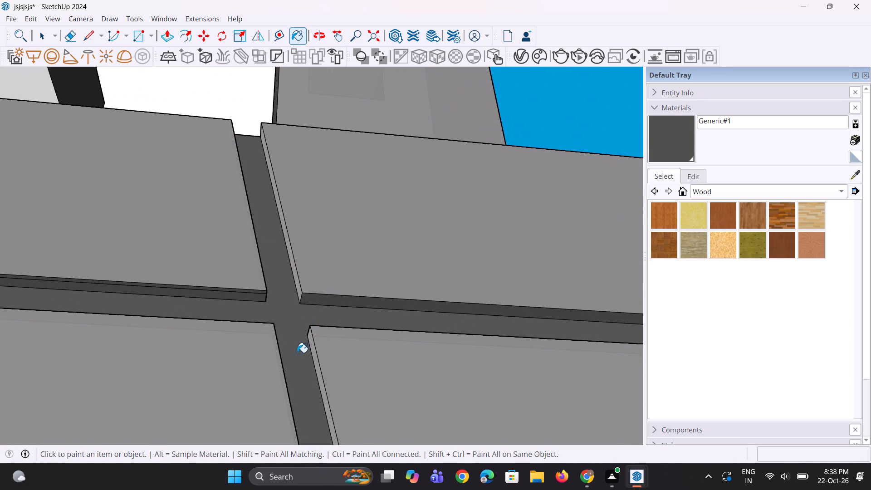
click(315, 352)
middle_drag(309, 355, 134, 365)
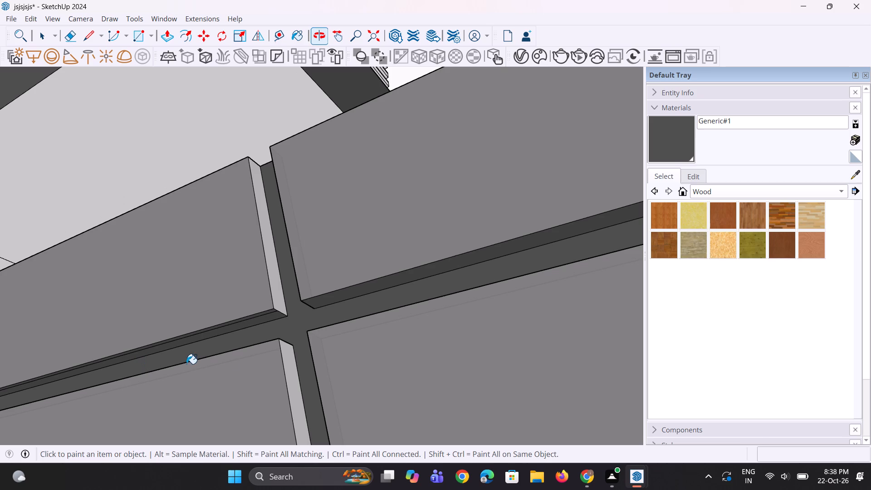
click(289, 364)
click(275, 278)
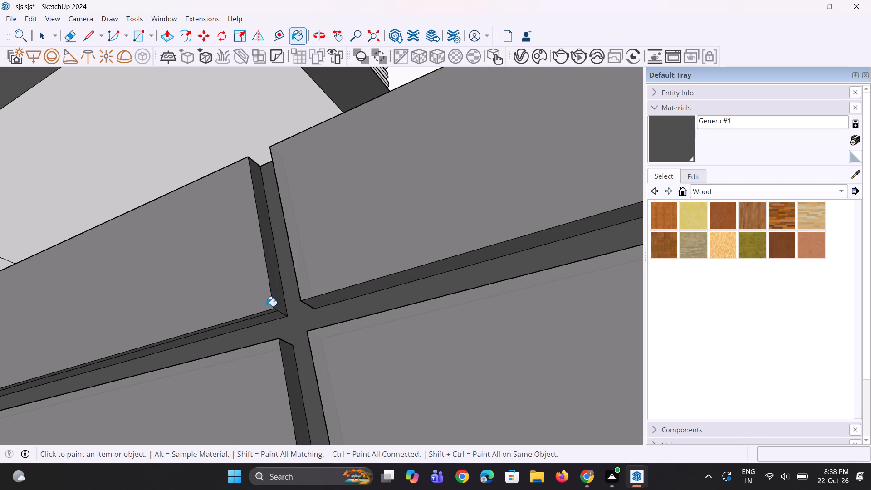
middle_drag(269, 342, 458, 331)
scroll(324, 290, up, 1)
click(313, 282)
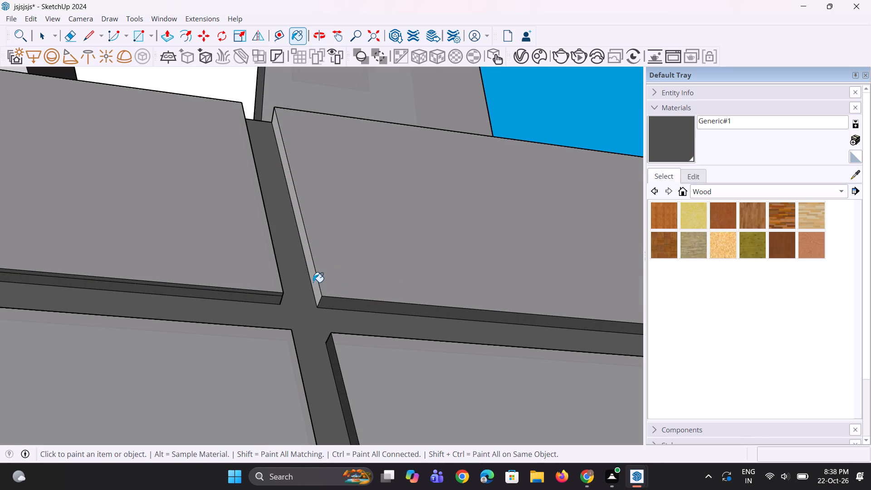
scroll(311, 341, down, 6)
middle_drag(334, 350, 314, 409)
scroll(308, 317, down, 13)
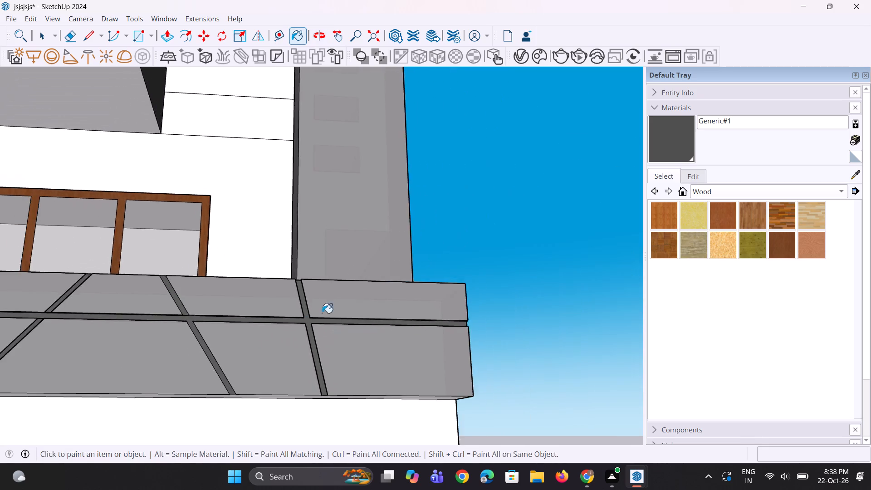
middle_drag(323, 313, 291, 433)
key(space)
key(space)
key(space)
Examine the house's front facade, gate and boundary wall for surfaces that still need a material.
scroll(344, 353, down, 11)
scroll(172, 371, up, 1)
middle_drag(172, 371, 241, 367)
scroll(243, 363, down, 10)
middle_drag(231, 376, 213, 362)
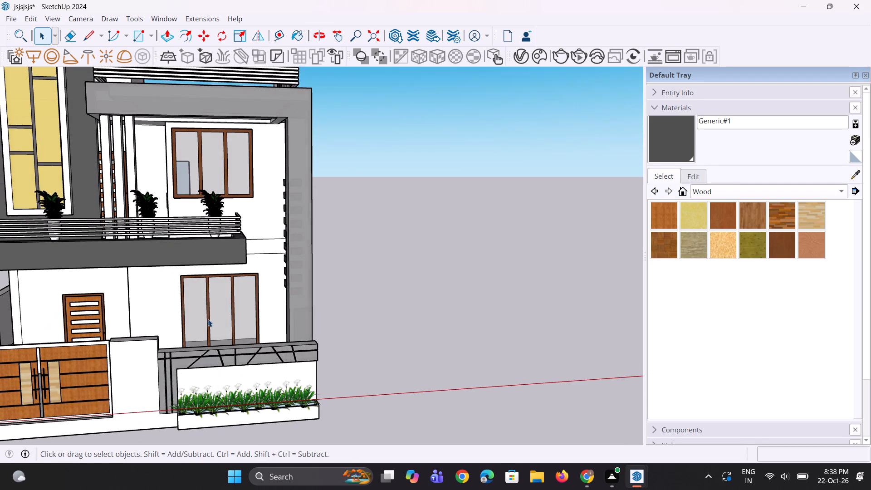
scroll(238, 276, down, 4)
scroll(178, 347, up, 3)
scroll(101, 349, down, 2)
scroll(85, 348, up, 2)
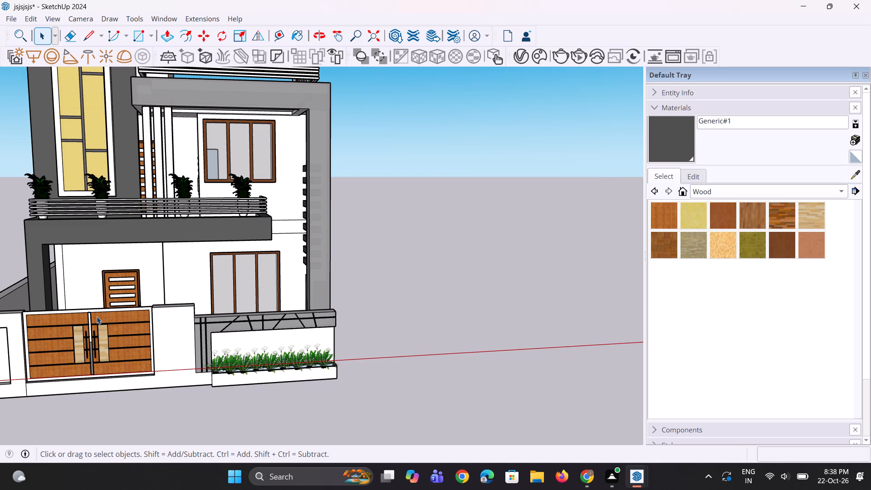
scroll(275, 311, down, 3)
scroll(242, 273, up, 2)
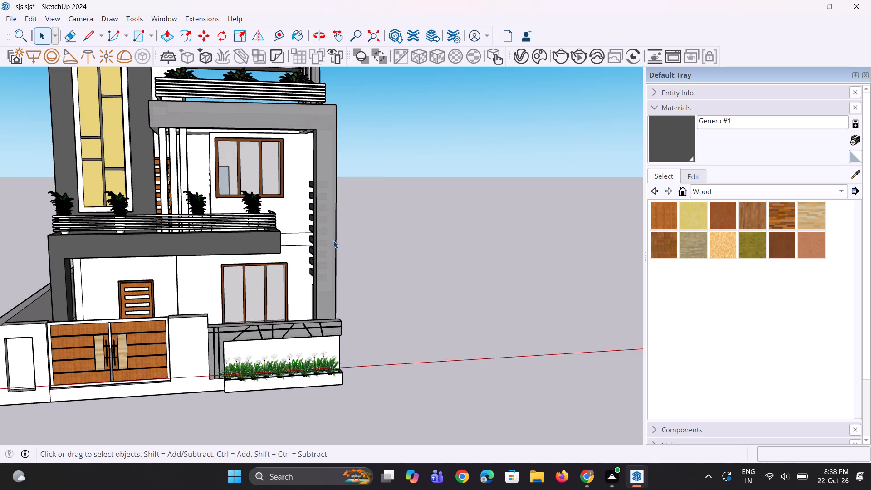
Paint the recessed ceiling panel above the upper balcony with Wood Bamboo.
click(720, 214)
click(670, 220)
middle_drag(316, 255, 317, 98)
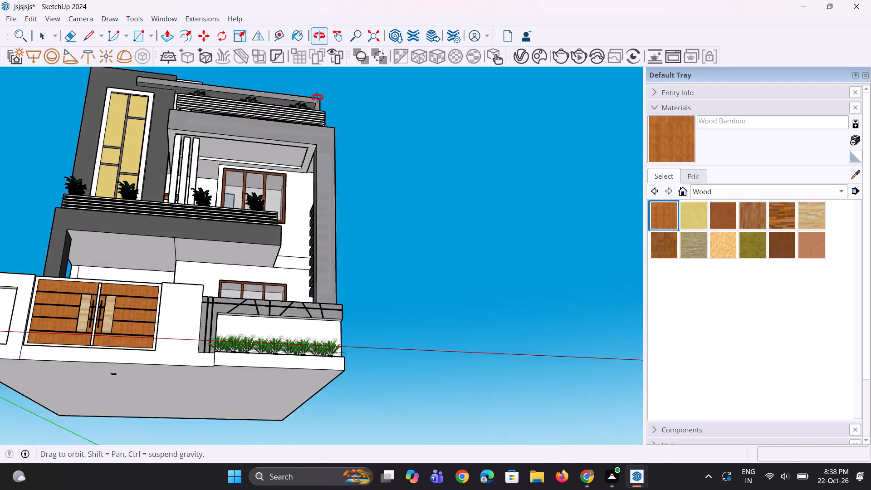
middle_drag(317, 98, 317, 97)
scroll(265, 147, up, 3)
click(264, 169)
Paint the recess's long edge on the window side and its adjoining outer end edge with Wood Bamboo.
scroll(269, 181, up, 8)
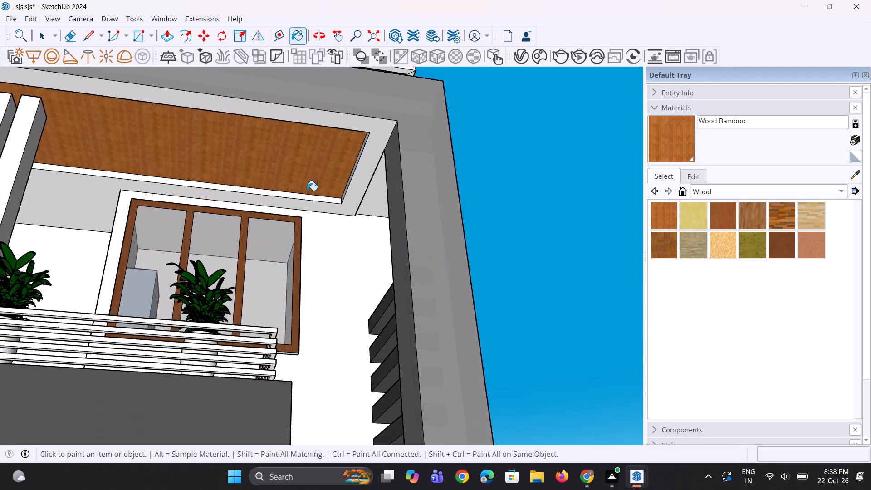
scroll(307, 191, up, 9)
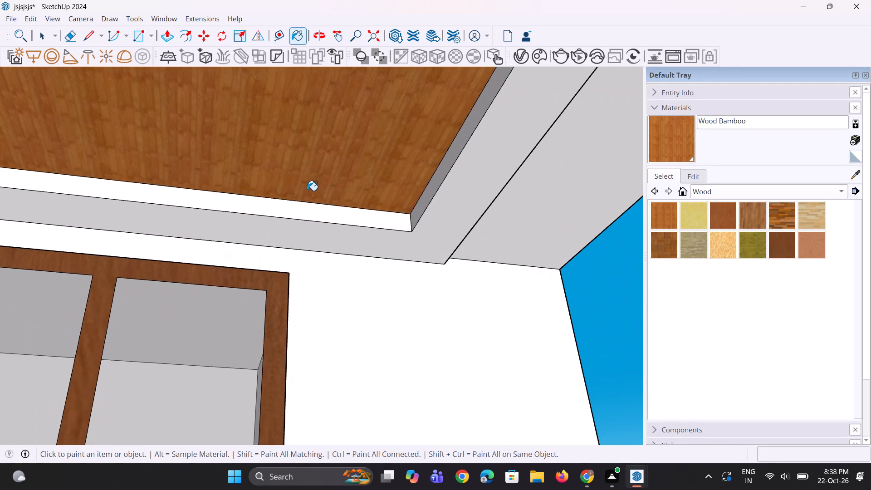
scroll(307, 191, up, 1)
click(307, 207)
click(427, 195)
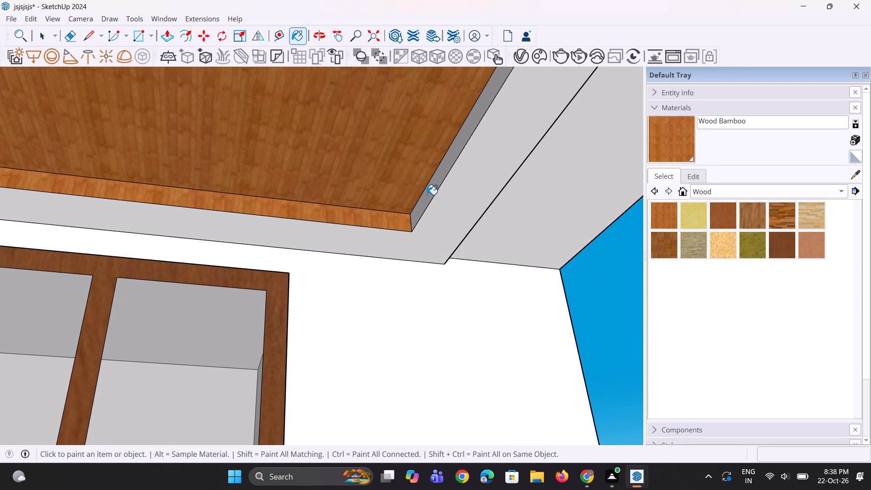
Paint the recess's opposite end edge beside the vertical fins and the remaining white edge piece with Wood Bamboo.
middle_drag(397, 214, 282, 207)
scroll(282, 207, down, 5)
scroll(369, 230, down, 7)
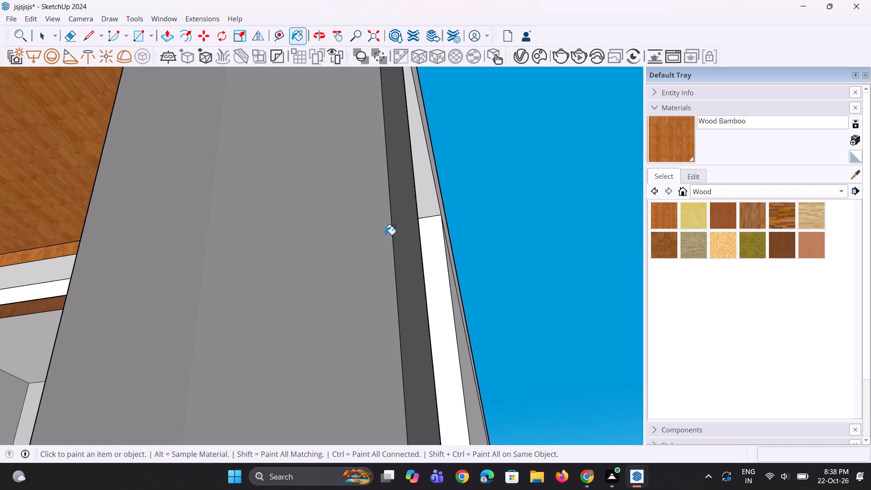
scroll(385, 235, down, 18)
scroll(114, 223, up, 3)
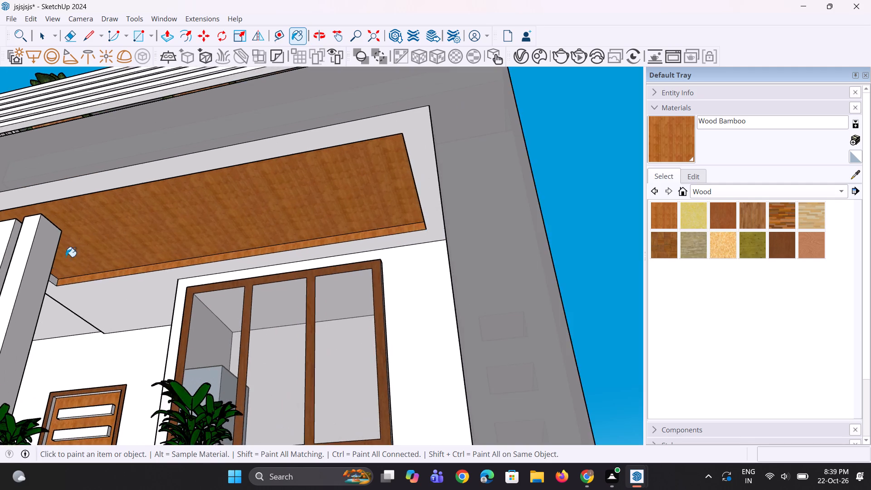
scroll(52, 275, up, 8)
click(53, 278)
scroll(54, 288, down, 6)
middle_drag(72, 275, 74, 274)
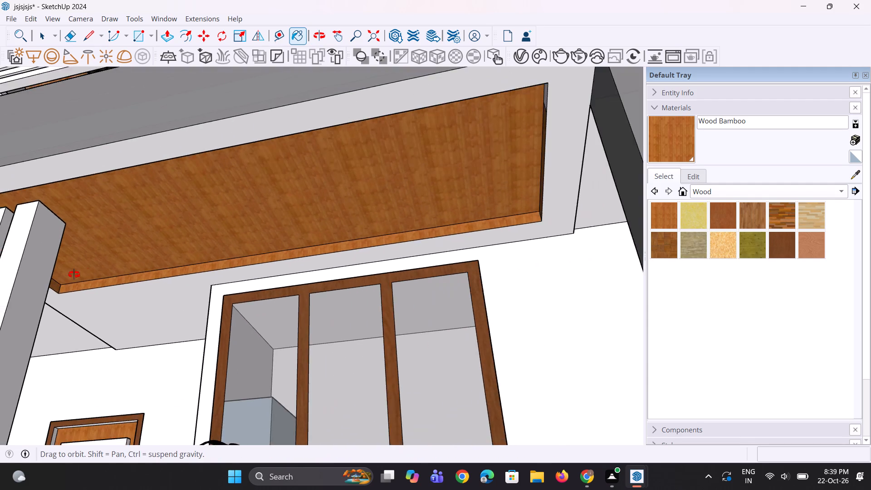
middle_drag(74, 274, 383, 269)
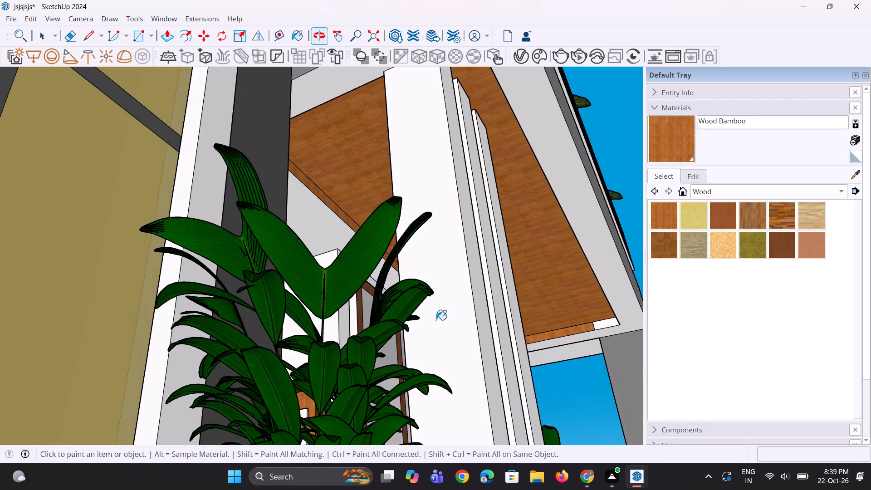
scroll(517, 338, up, 2)
scroll(596, 323, up, 3)
click(611, 326)
Paint the remaining grey edge of the balcony ceiling recess, along the front beam, with Wood Bamboo.
scroll(300, 318, down, 5)
middle_drag(302, 304, 555, 333)
scroll(298, 334, down, 5)
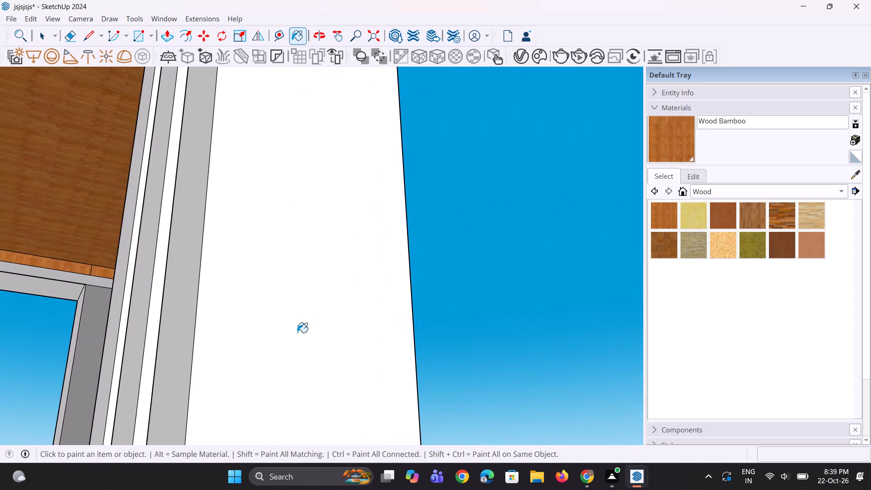
scroll(297, 333, down, 5)
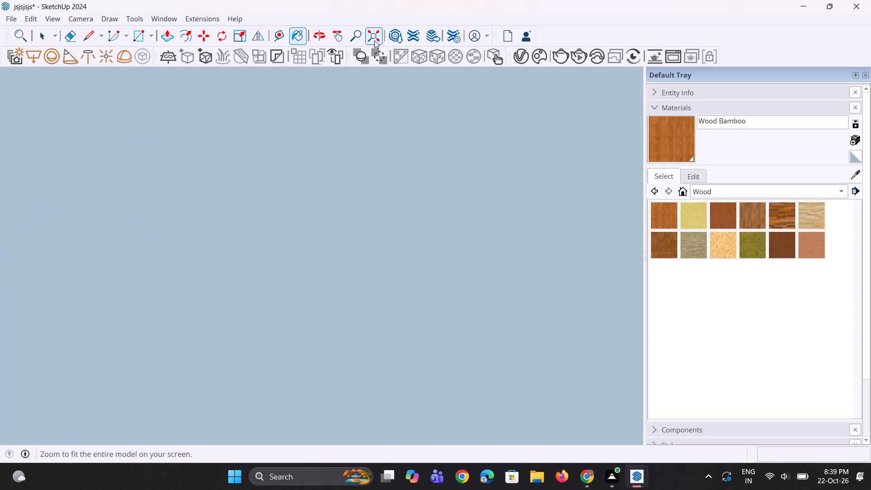
click(370, 40)
middle_drag(343, 249, 190, 271)
scroll(334, 235, up, 3)
scroll(384, 219, up, 17)
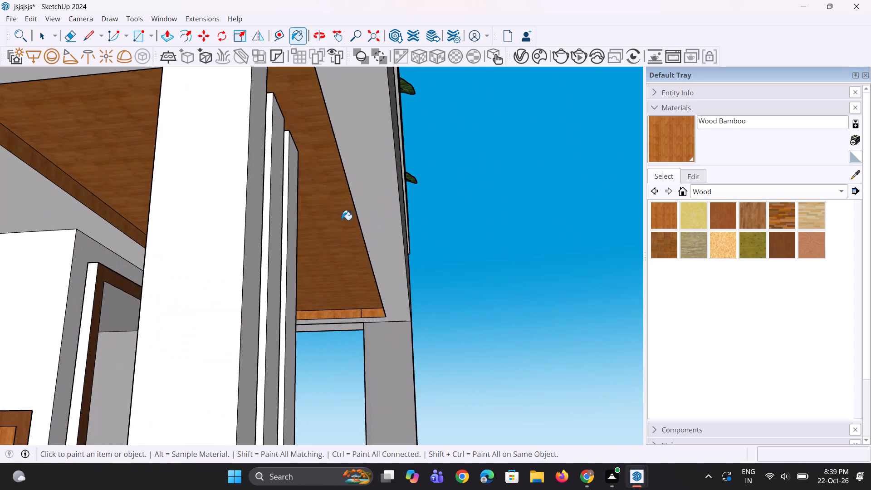
scroll(342, 220, up, 2)
middle_drag(328, 218, 408, 250)
scroll(403, 294, up, 3)
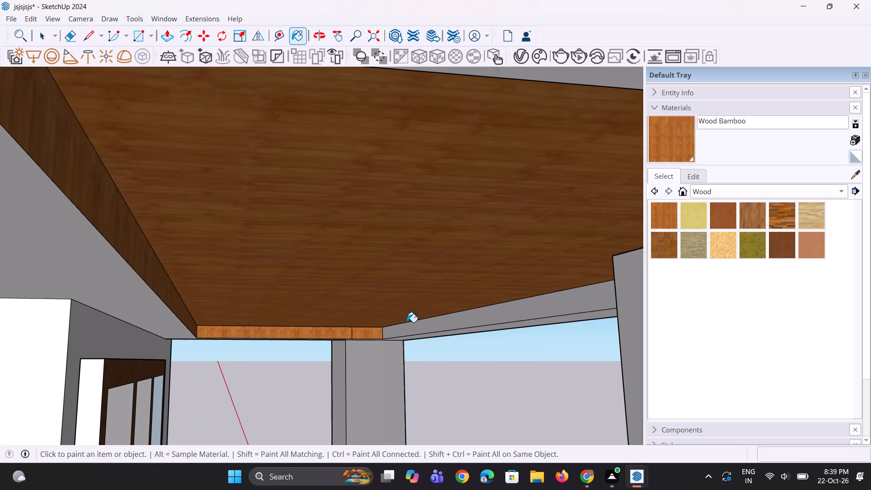
click(407, 322)
click(411, 331)
Sample the grey Generic material from the front beam and paint the underside border around the wooden ceiling recess with it.
middle_drag(416, 336, 226, 307)
scroll(225, 304, down, 10)
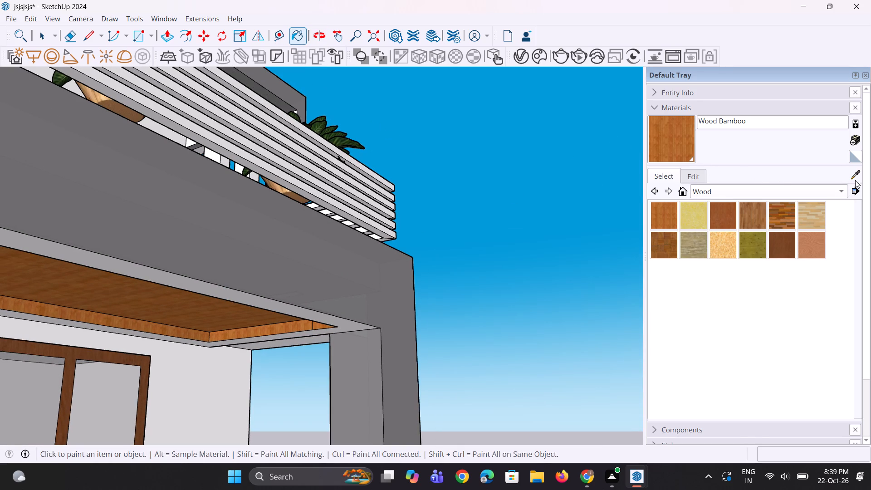
click(855, 177)
click(313, 273)
middle_drag(288, 325, 310, 266)
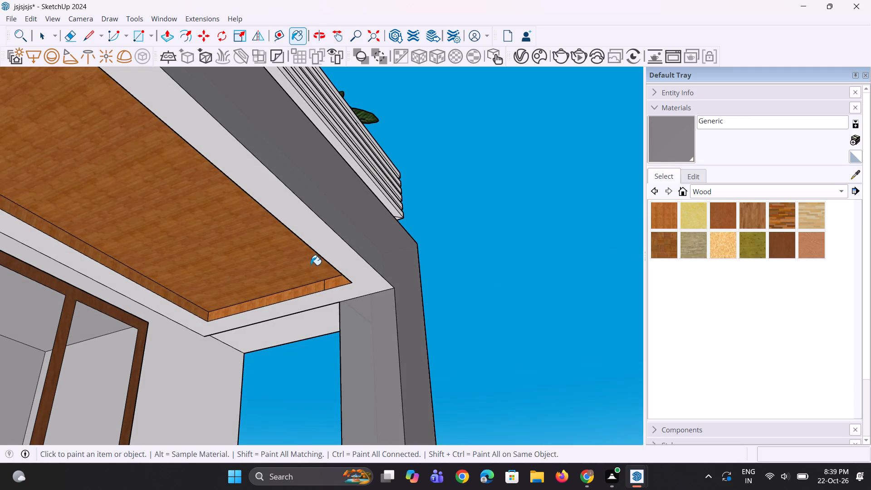
click(320, 254)
scroll(304, 254, down, 4)
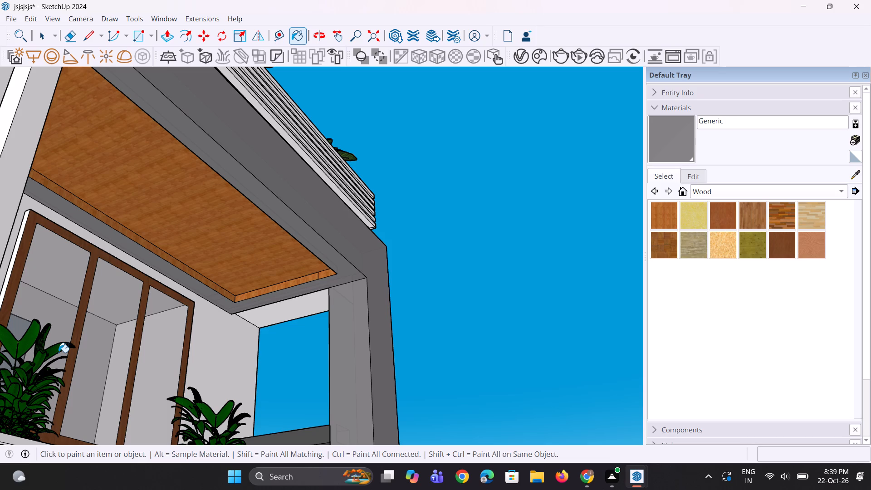
Create a new generic V-Ray material with a pale yellow diffuse colour of R 0.968, G 0.949, B 0.642.
scroll(21, 371, down, 4)
scroll(143, 340, down, 2)
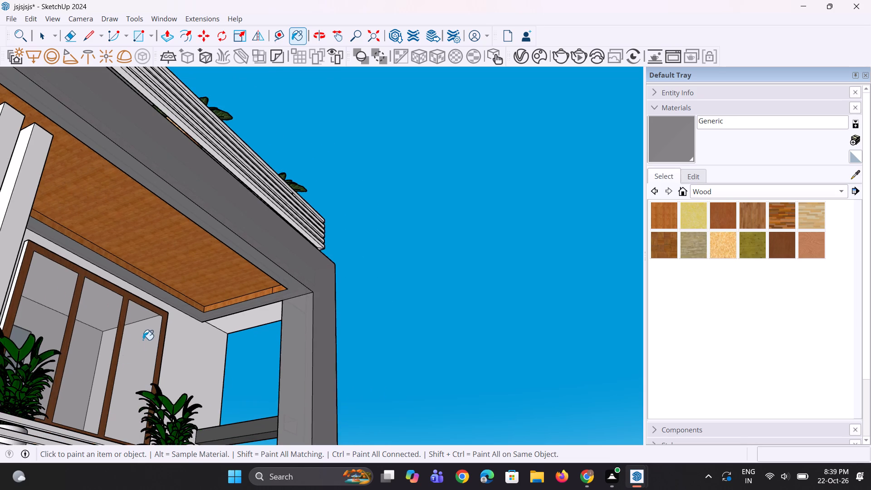
scroll(143, 340, down, 2)
middle_drag(163, 350, 53, 402)
scroll(175, 327, down, 4)
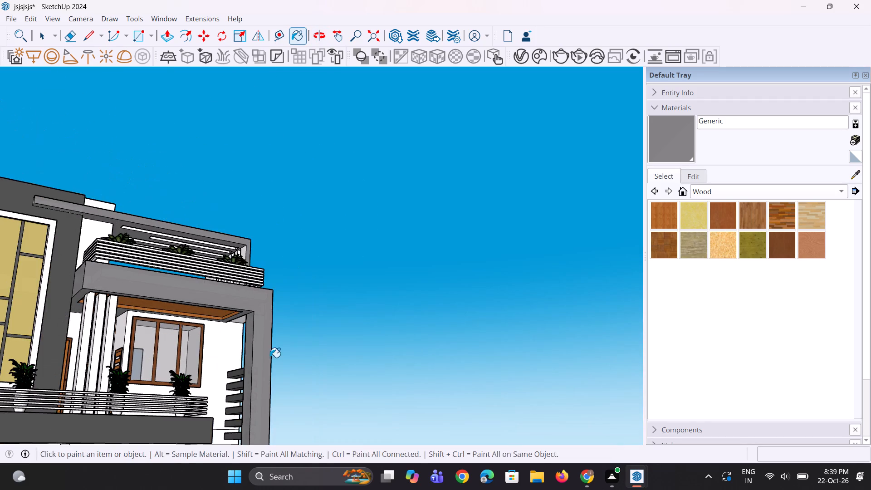
middle_drag(270, 358, 149, 408)
scroll(568, 170, up, 1)
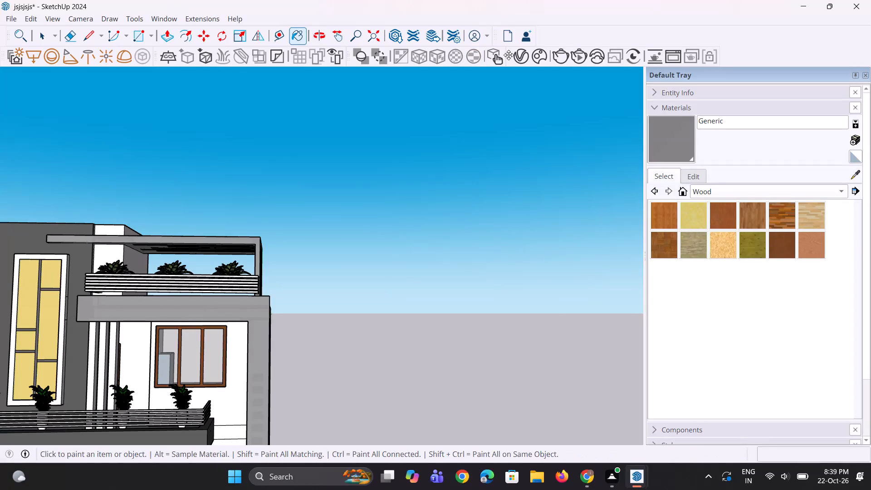
click(515, 61)
right_click(350, 65)
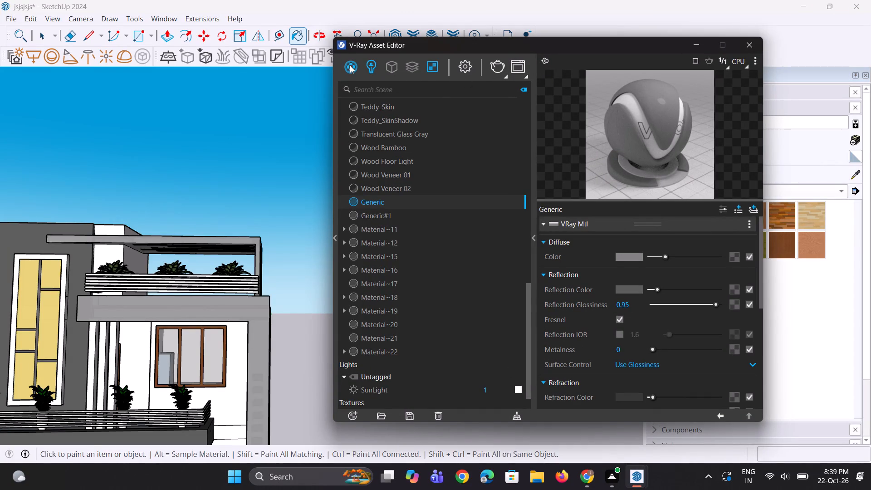
click(362, 88)
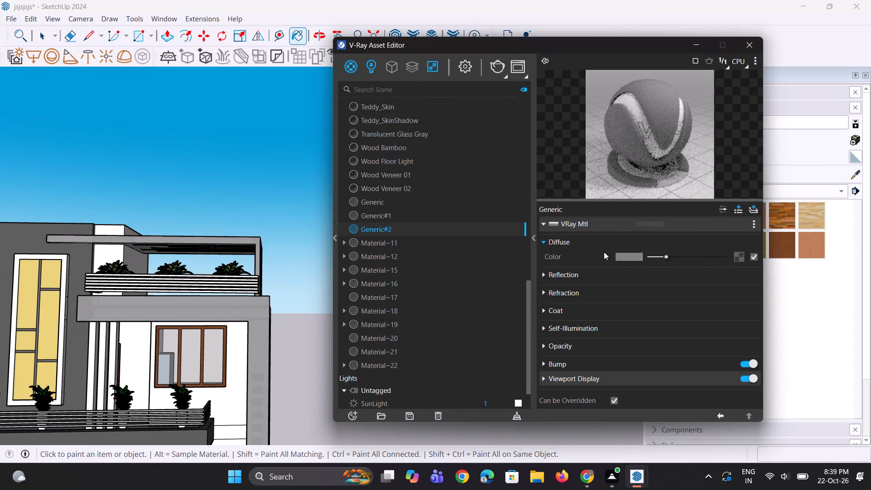
click(617, 256)
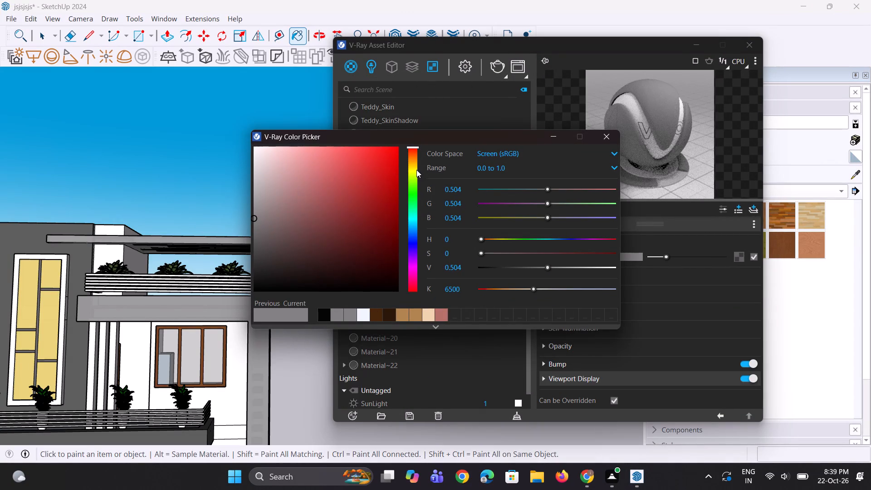
click(416, 170)
drag(300, 174, 294, 171)
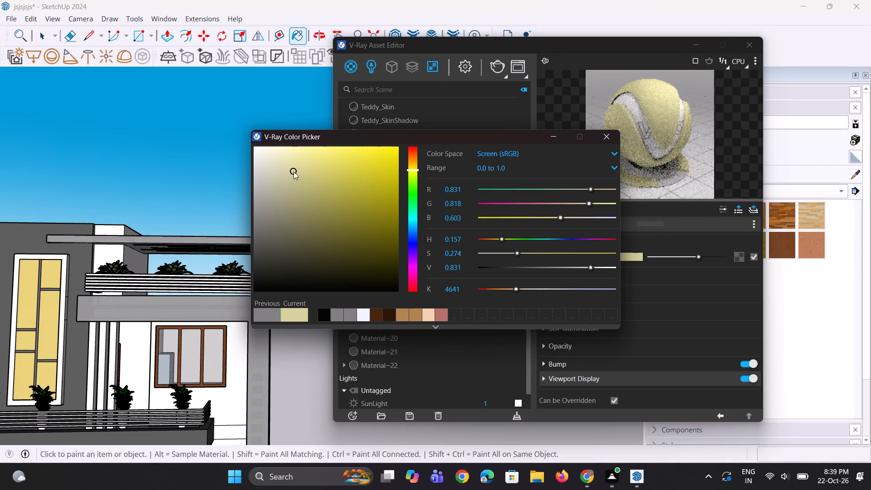
click(300, 161)
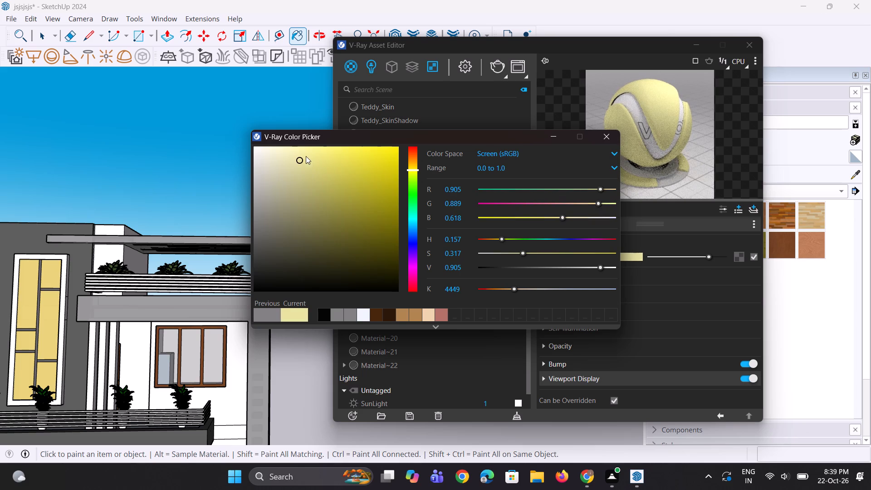
click(303, 152)
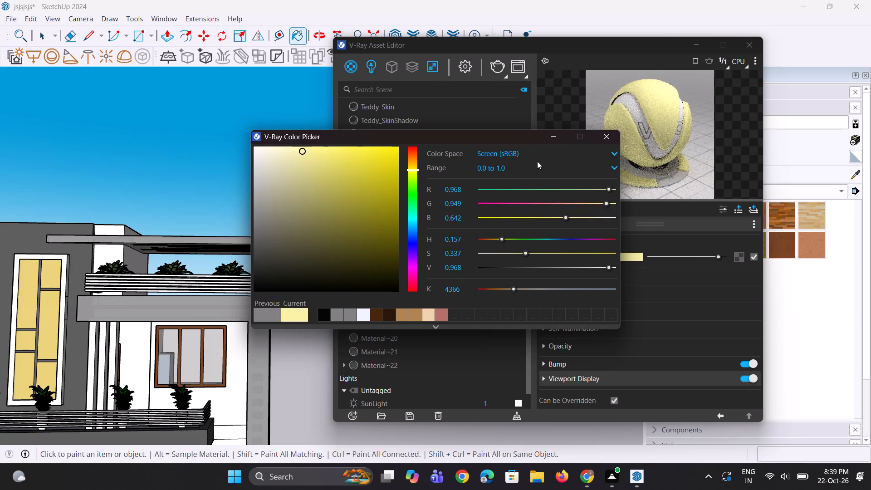
click(549, 140)
Give the pale yellow material a dark grey reflection colour and a reflection glossiness of 0.95.
click(612, 273)
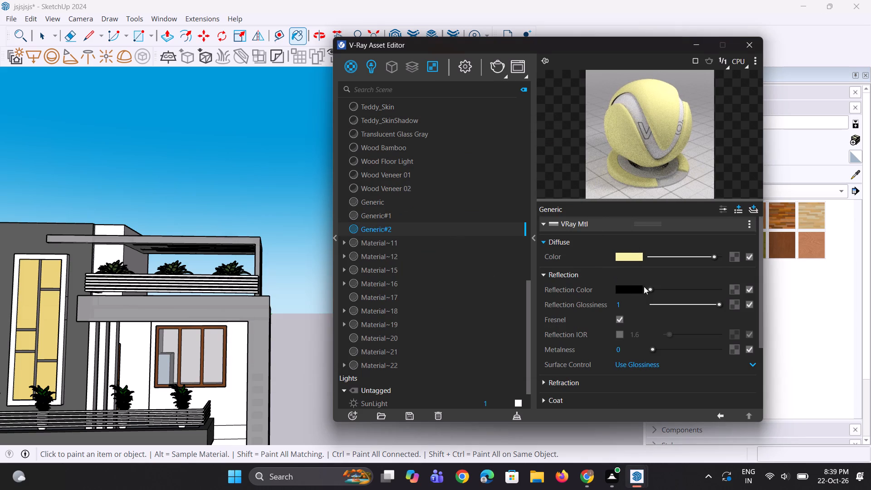
click(660, 288)
drag(619, 302, 573, 305)
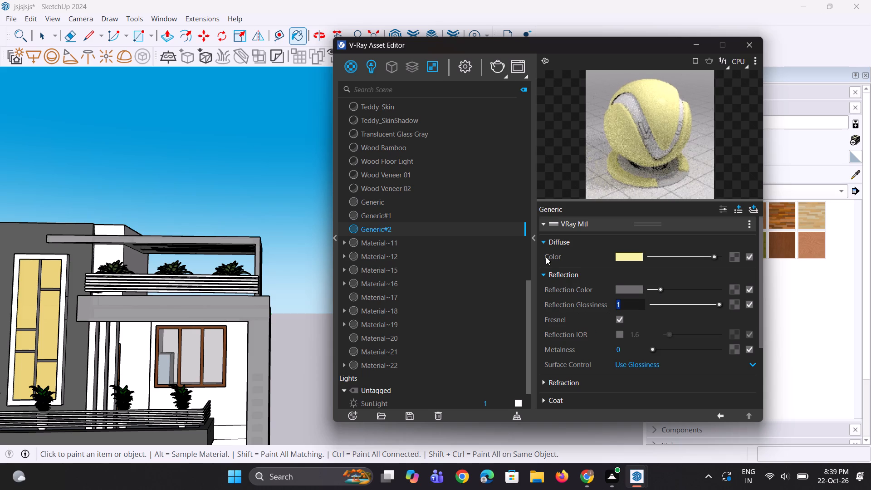
text(0.95)
key(Return)
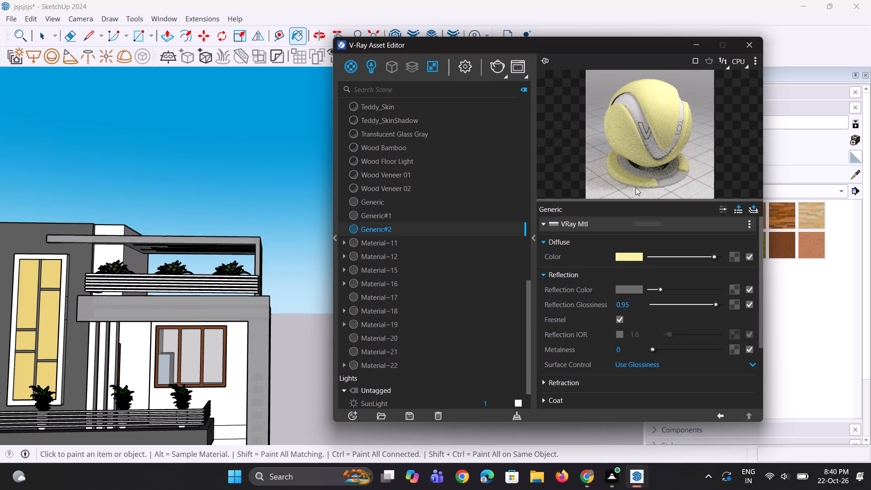
click(636, 173)
click(685, 44)
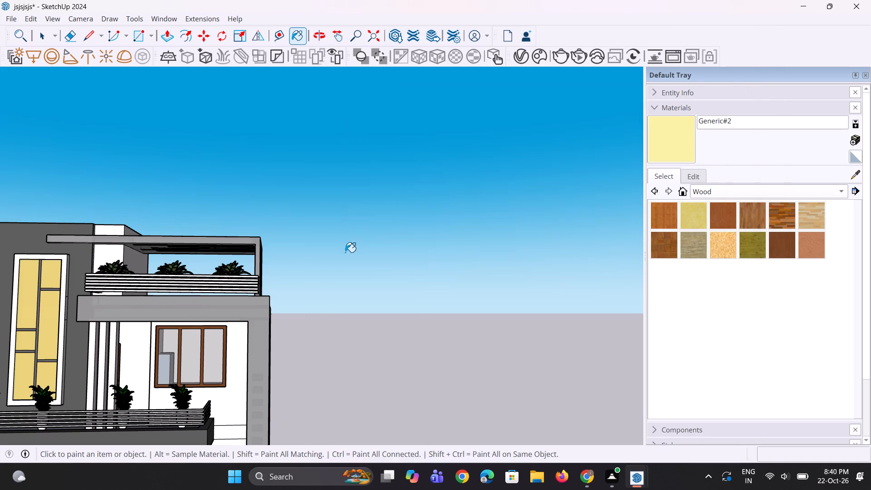
Paint the upper-floor window wall and the adjoining balcony wall behind the vertical fins with the pale yellow material.
scroll(228, 276, up, 1)
click(236, 395)
scroll(239, 347, down, 5)
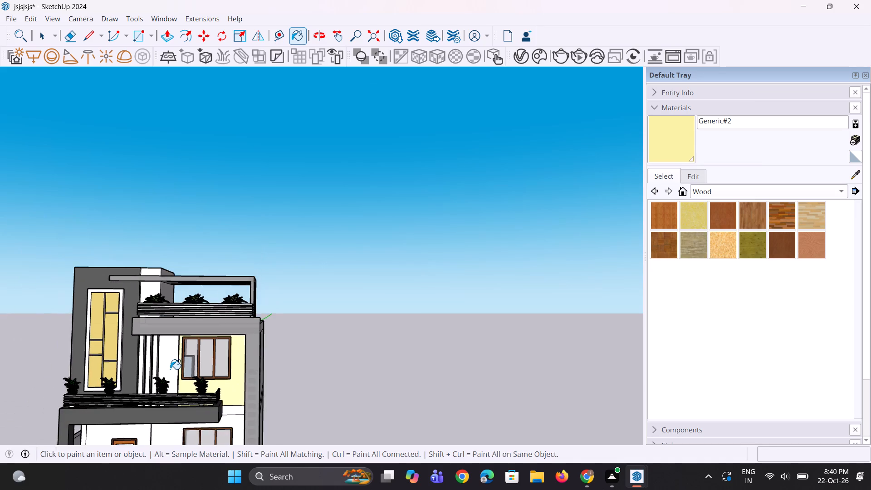
scroll(170, 369, up, 1)
click(162, 363)
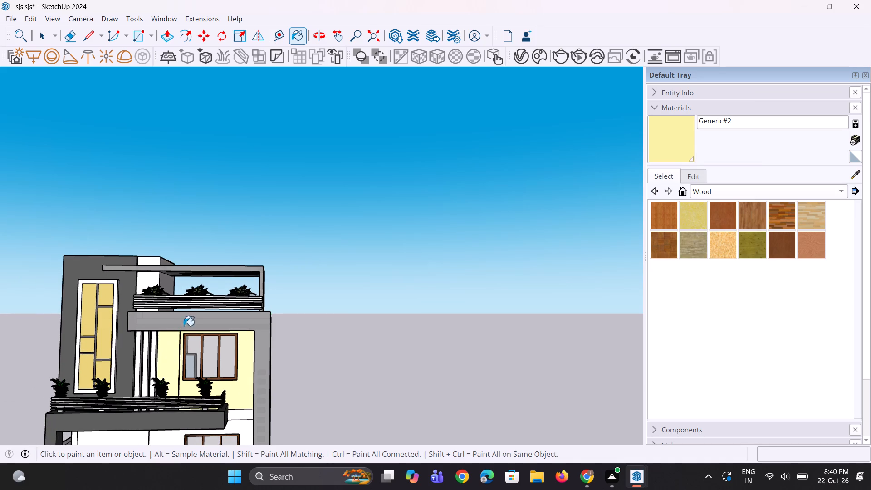
Paint the narrow return wall between the upper balcony's door wall and window wall with the pale yellow material.
scroll(189, 315, down, 10)
middle_drag(141, 328, 142, 392)
scroll(158, 359, up, 6)
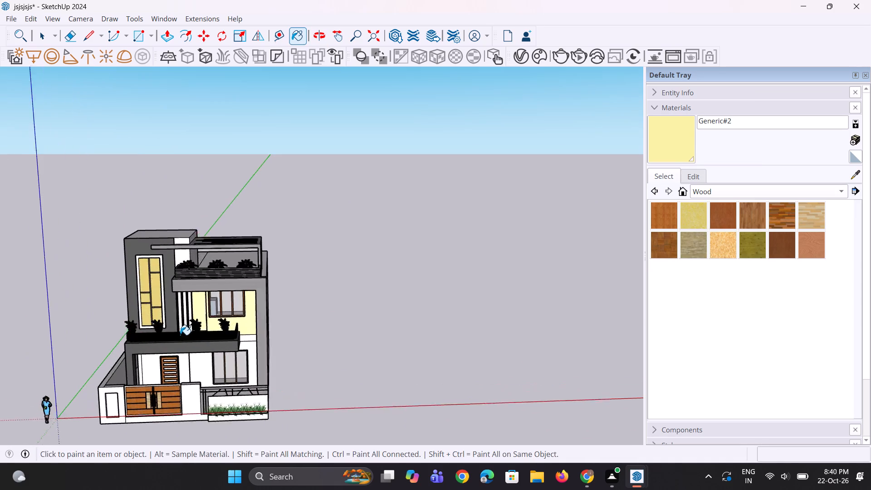
scroll(180, 335, up, 8)
scroll(196, 323, down, 1)
scroll(196, 323, up, 14)
middle_drag(251, 330, 194, 309)
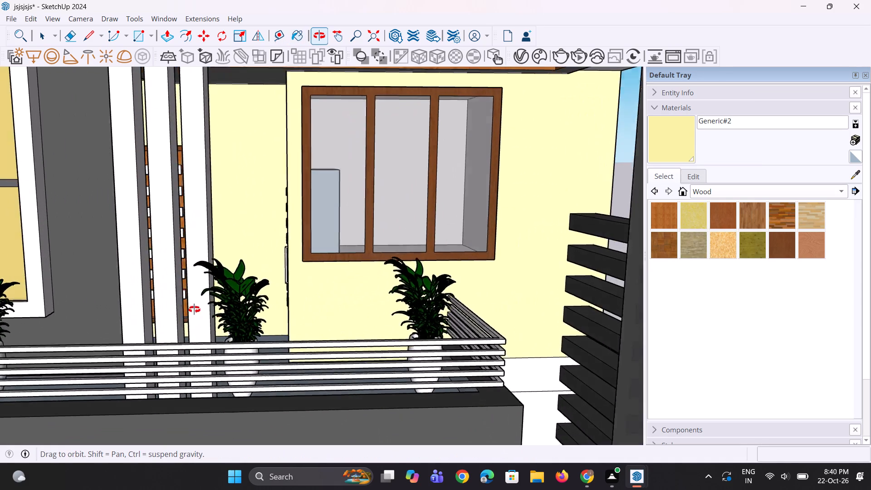
middle_drag(194, 309, 137, 324)
scroll(251, 286, down, 4)
middle_drag(255, 286, 276, 289)
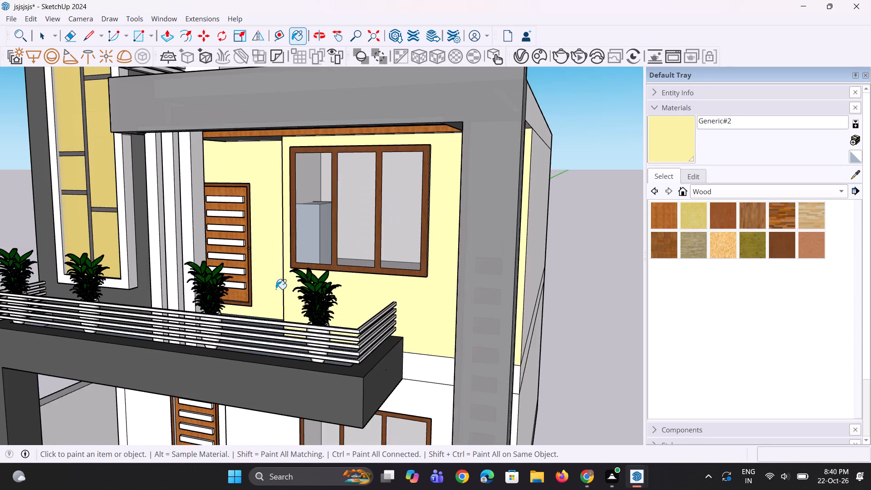
middle_drag(276, 289, 399, 286)
scroll(335, 152, up, 3)
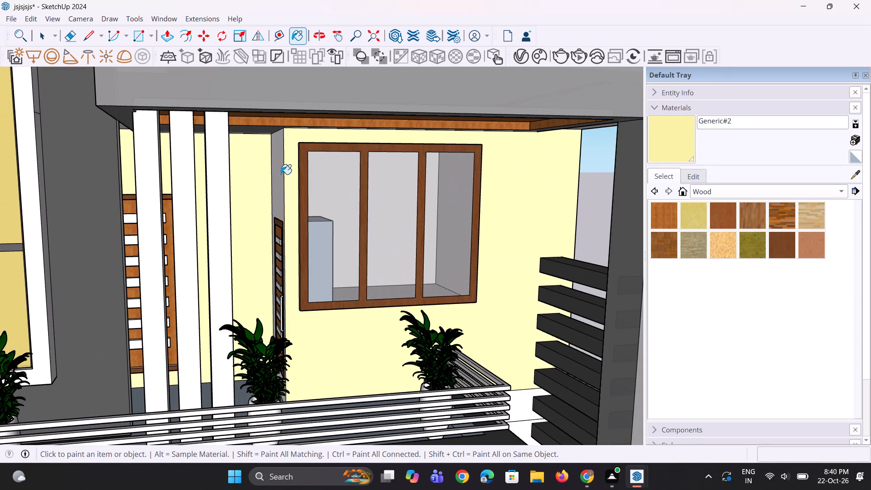
click(281, 174)
scroll(280, 176, down, 14)
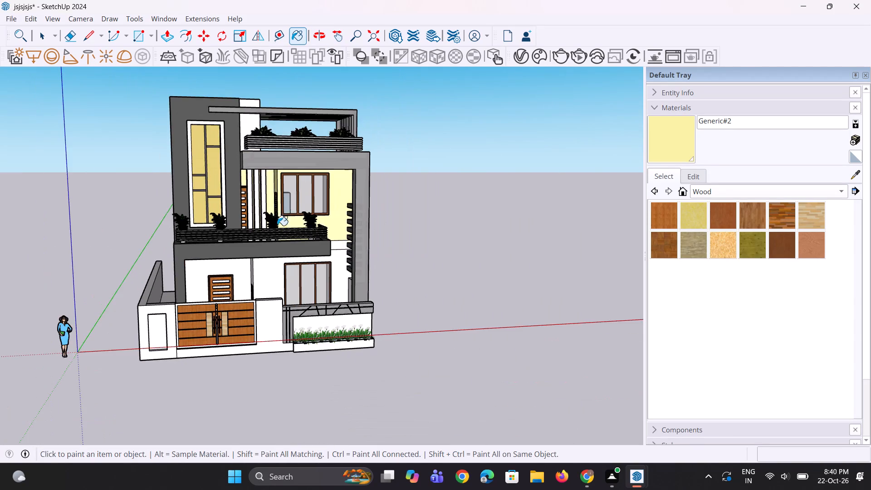
Paint the ground-floor window wall, the band between the floors and the entrance-door wall with the pale yellow material.
scroll(312, 279, up, 4)
click(353, 277)
scroll(349, 236, up, 1)
click(349, 229)
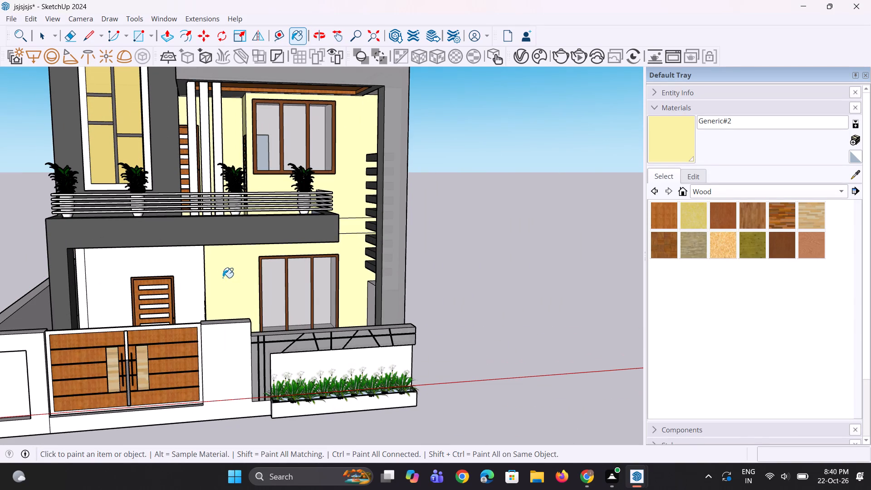
click(196, 278)
Paint the ground-floor return wall containing the side door, beside the window wall, with the pale yellow material.
middle_drag(191, 311, 248, 304)
scroll(248, 304, up, 6)
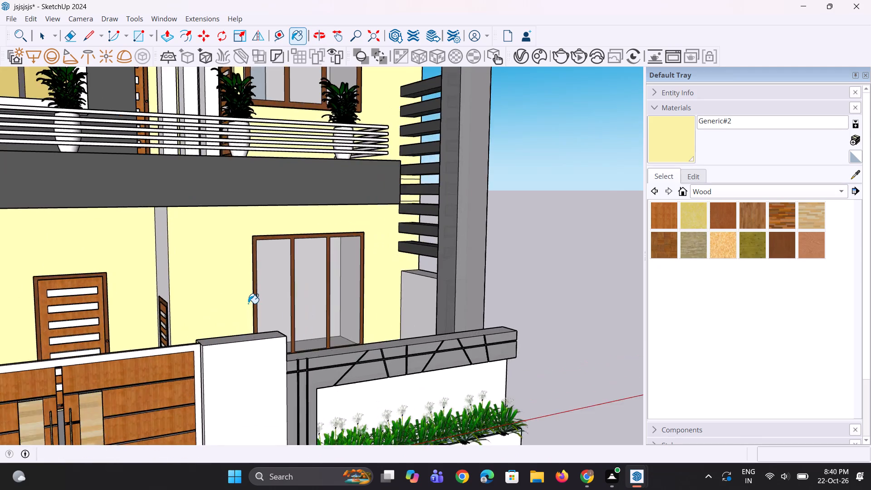
scroll(248, 304, up, 2)
middle_drag(257, 283, 347, 285)
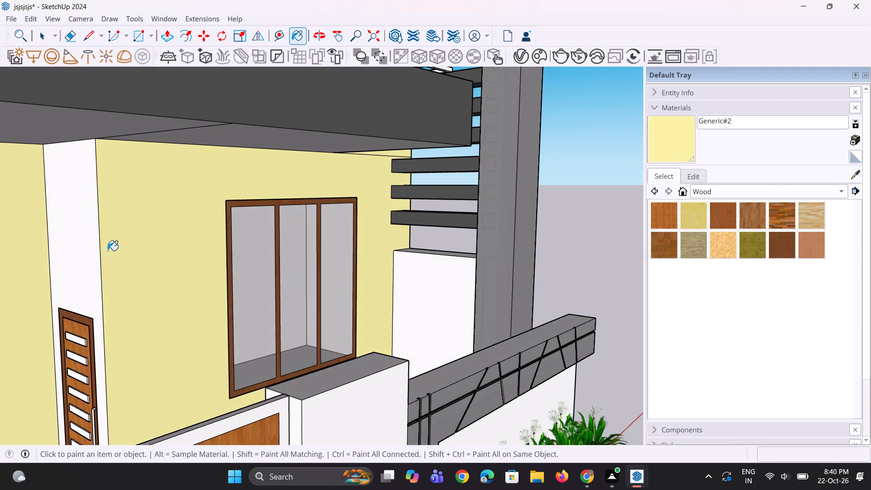
click(86, 246)
Paint the narrow ground-floor wall face at the house's side, behind the corner column, with the pale yellow material.
scroll(127, 254, down, 6)
middle_drag(209, 271, 141, 295)
scroll(209, 271, down, 1)
scroll(141, 295, up, 1)
scroll(143, 288, down, 2)
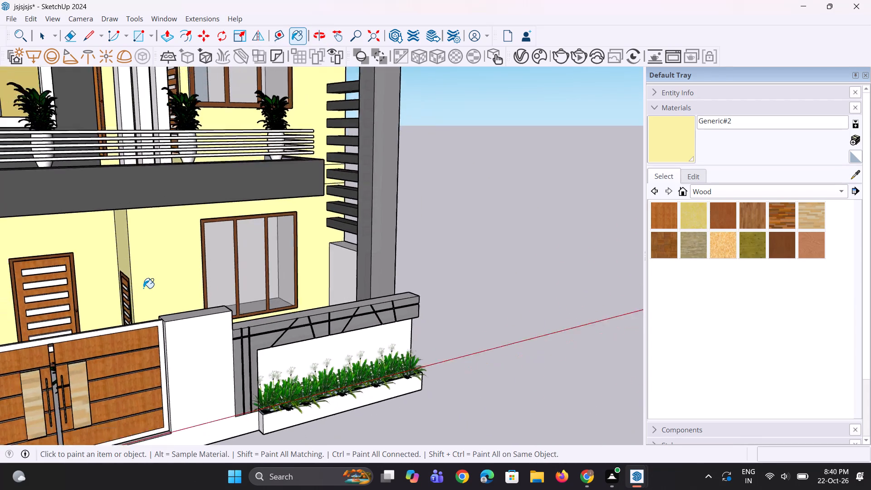
scroll(143, 288, down, 9)
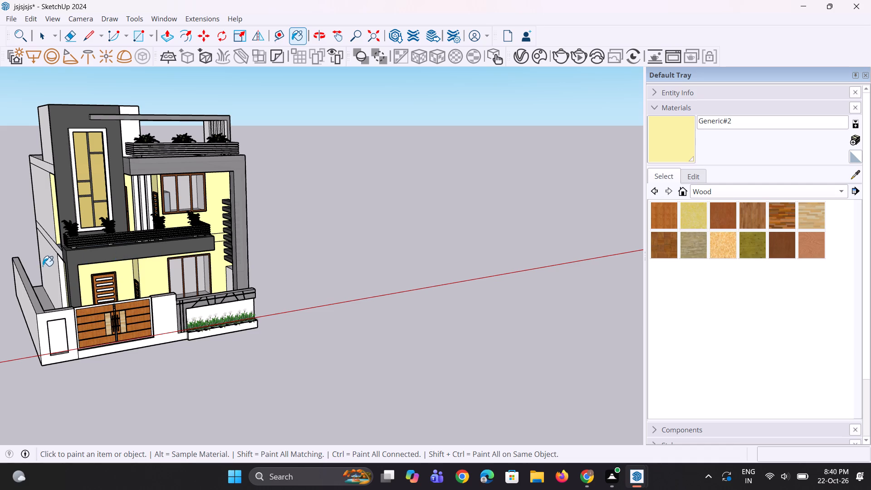
scroll(49, 276, up, 6)
click(77, 287)
middle_drag(72, 324, 65, 324)
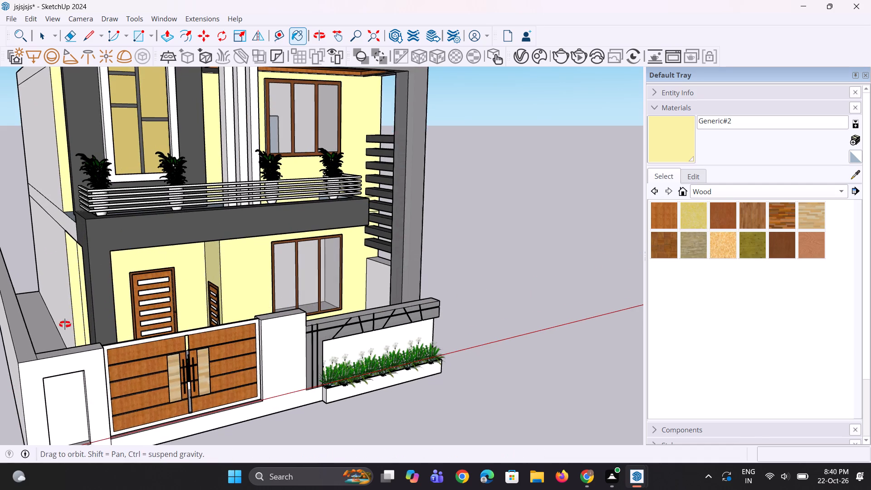
middle_drag(65, 324, 12, 315)
scroll(19, 314, down, 8)
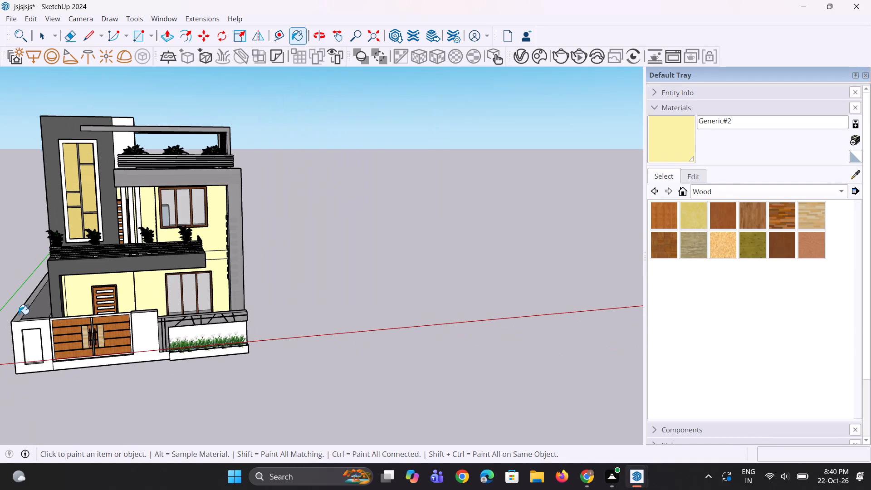
scroll(19, 314, down, 4)
middle_drag(37, 310, 49, 273)
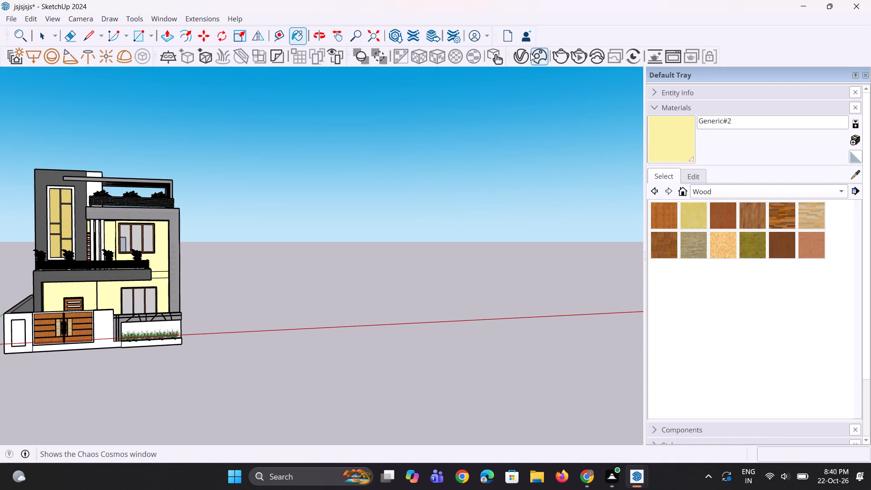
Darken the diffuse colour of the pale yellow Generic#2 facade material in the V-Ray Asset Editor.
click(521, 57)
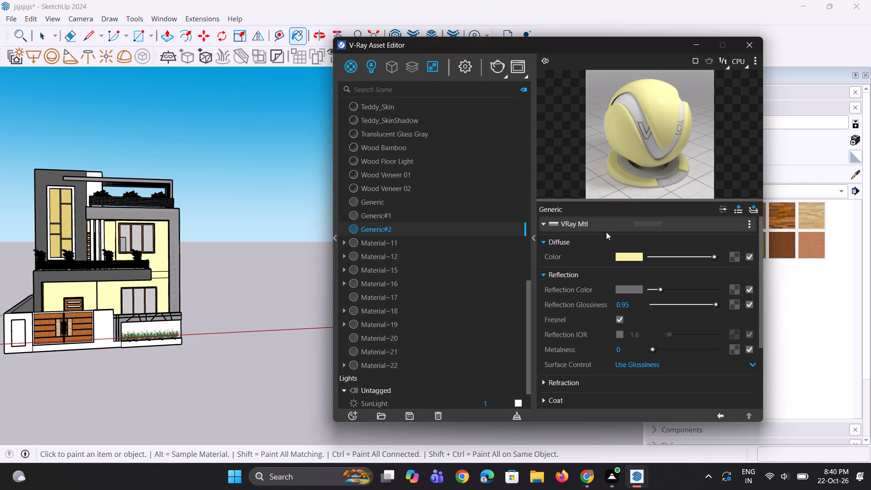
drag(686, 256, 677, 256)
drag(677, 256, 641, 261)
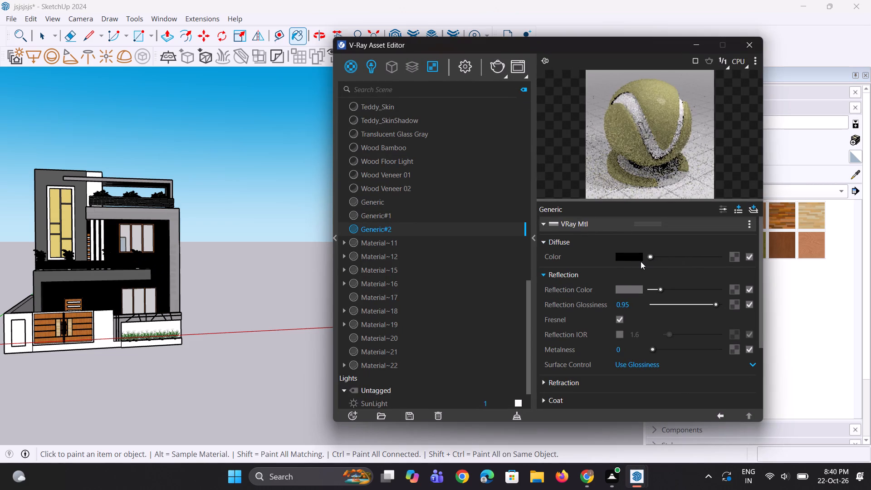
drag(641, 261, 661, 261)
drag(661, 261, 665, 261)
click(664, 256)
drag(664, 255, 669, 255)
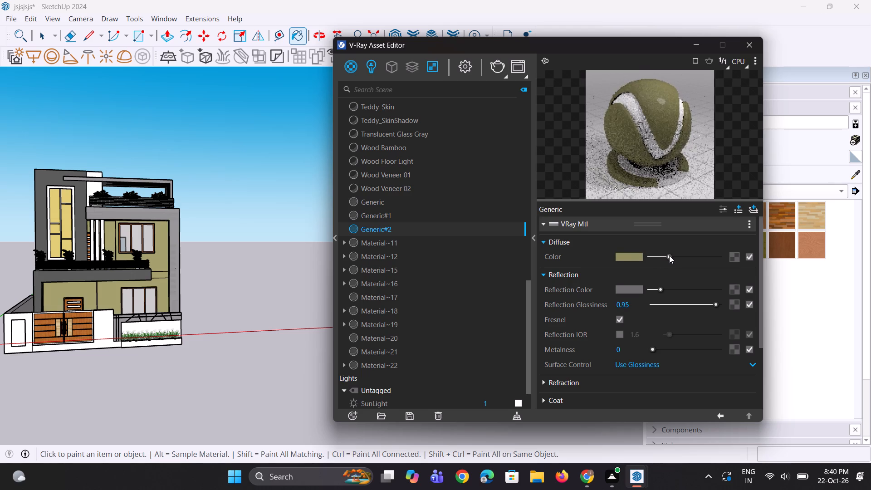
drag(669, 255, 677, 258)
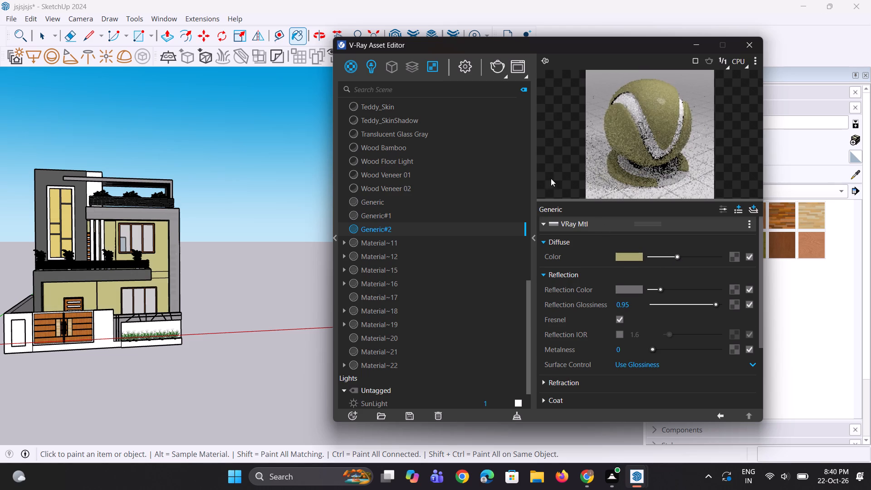
Create a new generic V-Ray material with a beige diffuse colour of about R 0.859, G 0.773, B 0.606.
right_click(345, 64)
click(381, 94)
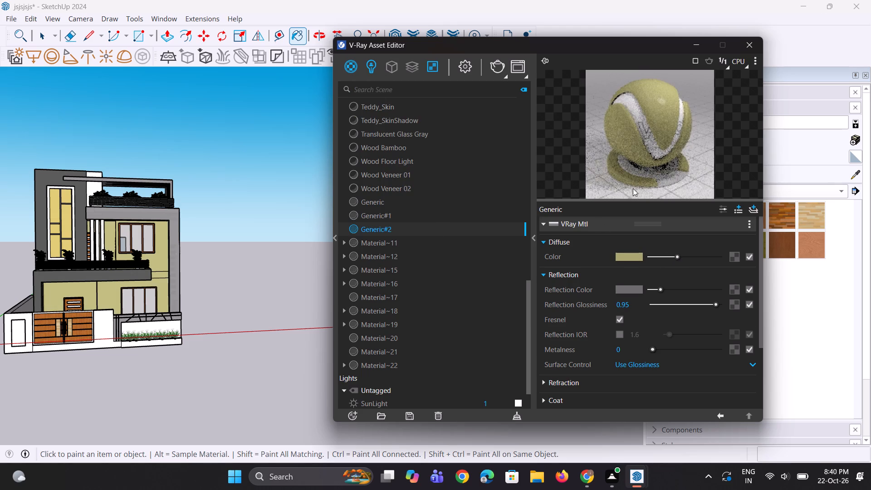
click(634, 255)
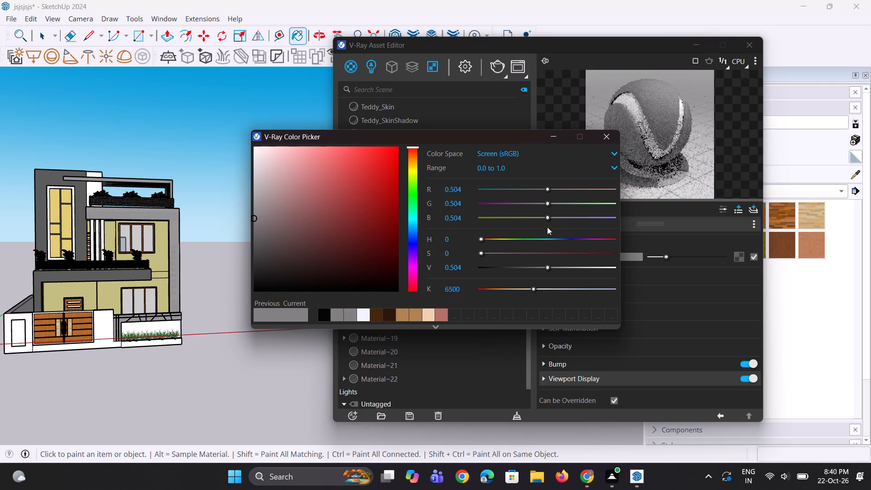
click(414, 167)
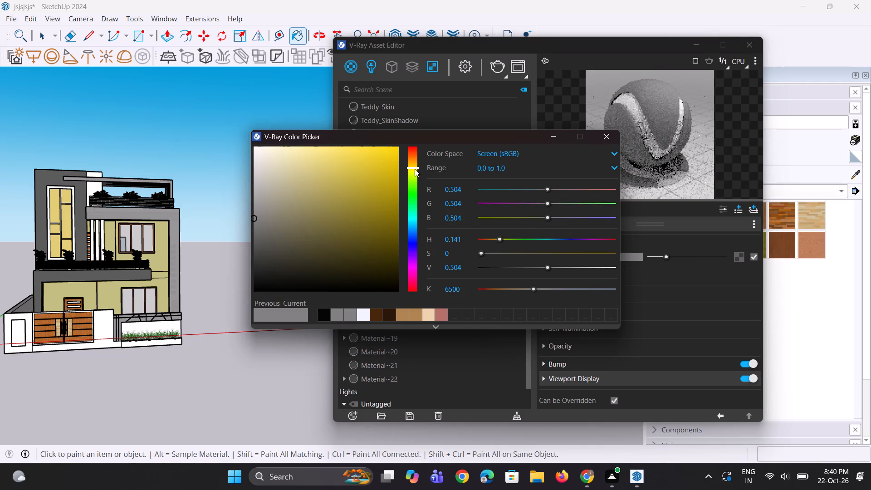
drag(415, 169, 415, 163)
drag(314, 163, 299, 167)
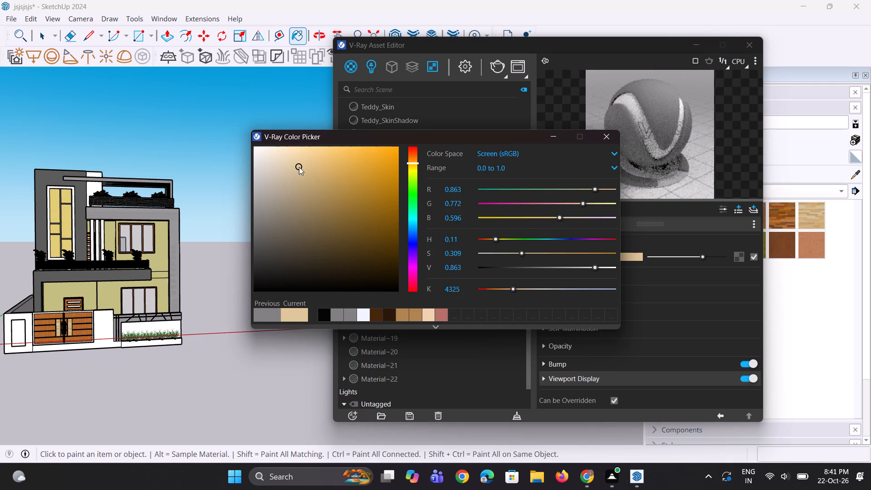
drag(299, 167, 296, 167)
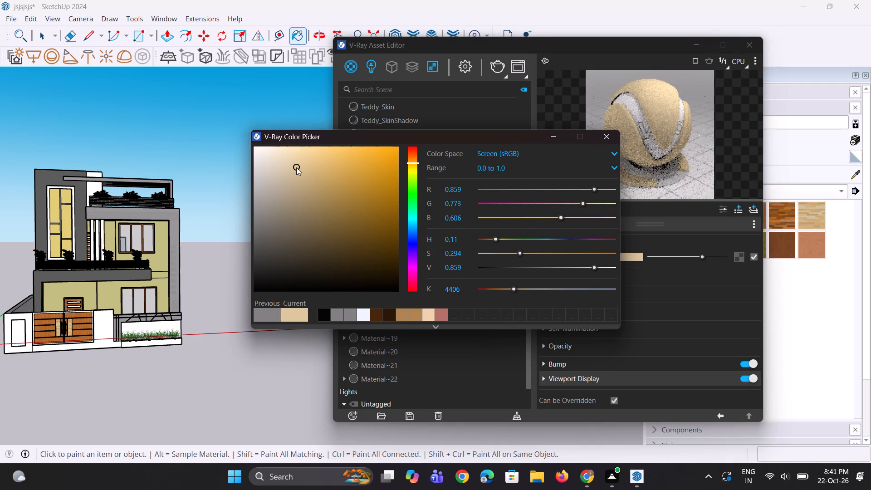
click(548, 134)
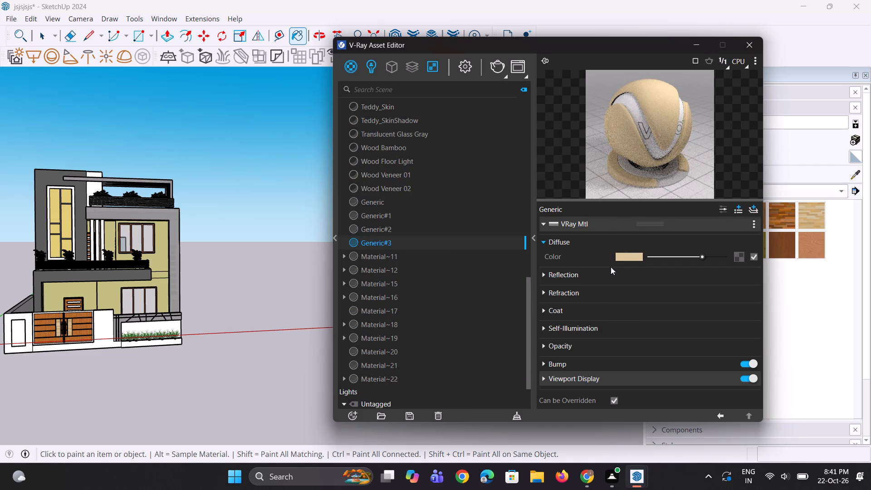
Give the new beige material a grey reflection colour and a reflection glossiness of 0.95.
click(610, 270)
click(657, 286)
click(666, 291)
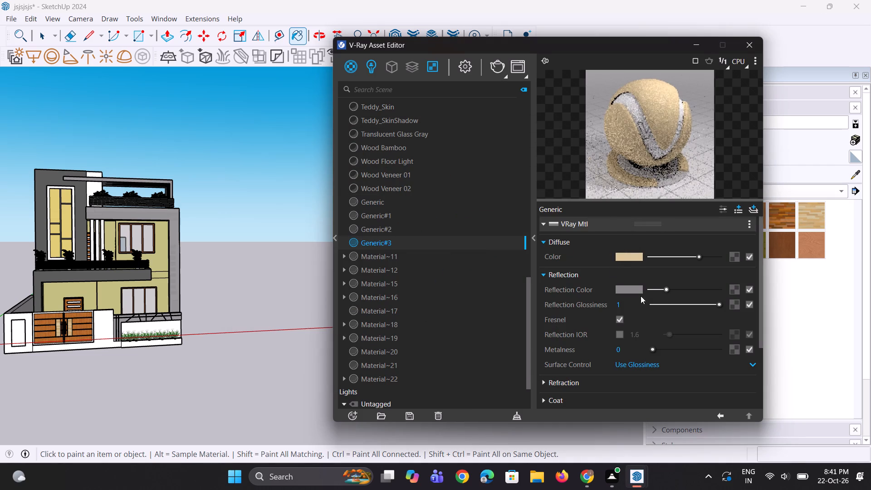
drag(623, 305, 598, 307)
text(0.95)
key(Return)
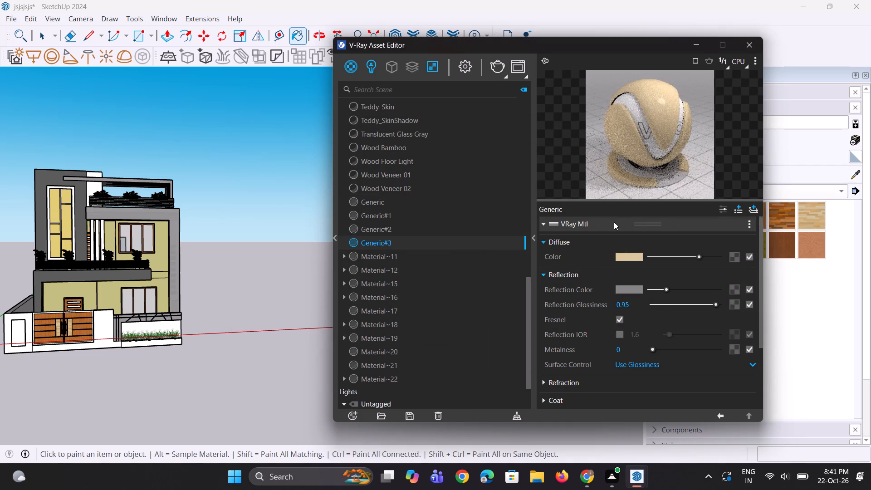
click(659, 144)
Paint the upper and ground-floor window walls and the band between the floors with the beige Generic#3 material.
scroll(78, 263, up, 6)
click(179, 260)
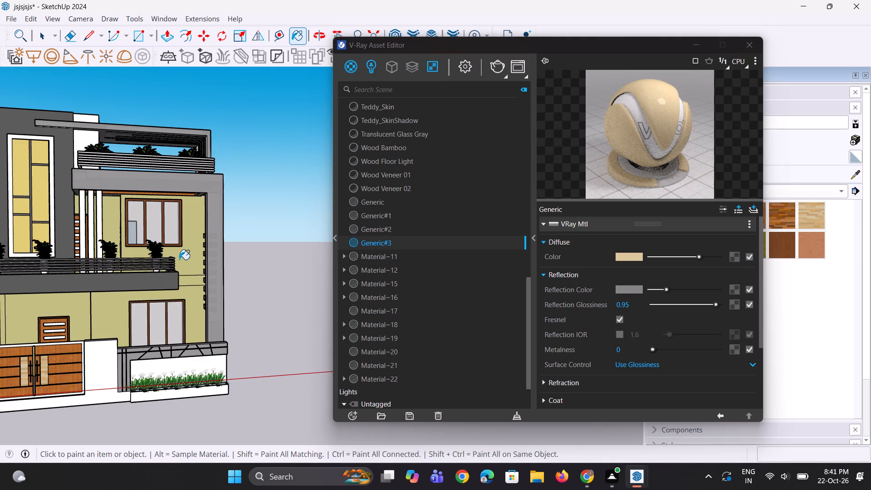
click(187, 300)
scroll(189, 292, up, 3)
click(192, 282)
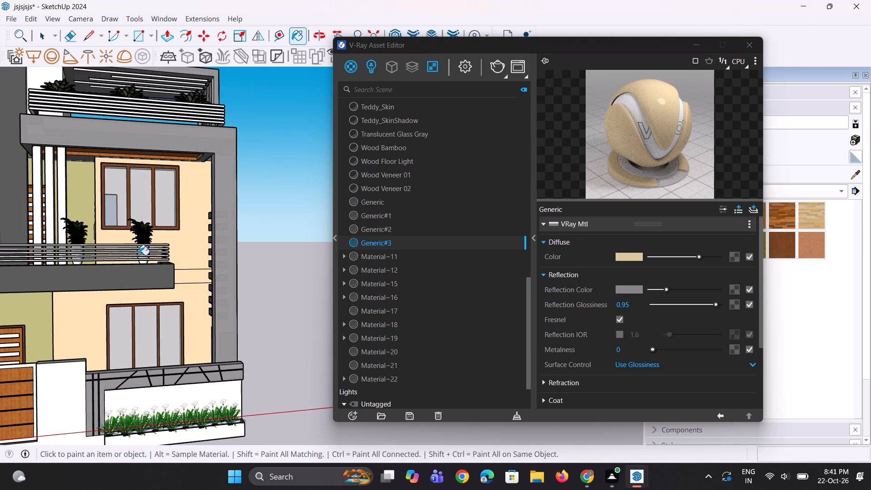
Paint the upper balcony's door wall and the ground-floor entrance-door wall with the beige material.
click(88, 204)
scroll(122, 219, down, 9)
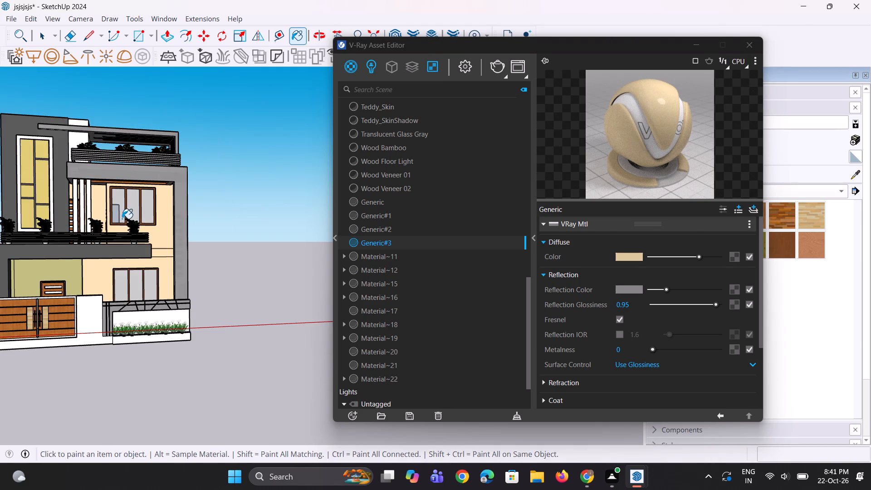
scroll(122, 219, down, 3)
click(88, 265)
Paint the narrow ground-floor wall face at the house's side, behind the corner column, with the beige material.
scroll(88, 265, up, 8)
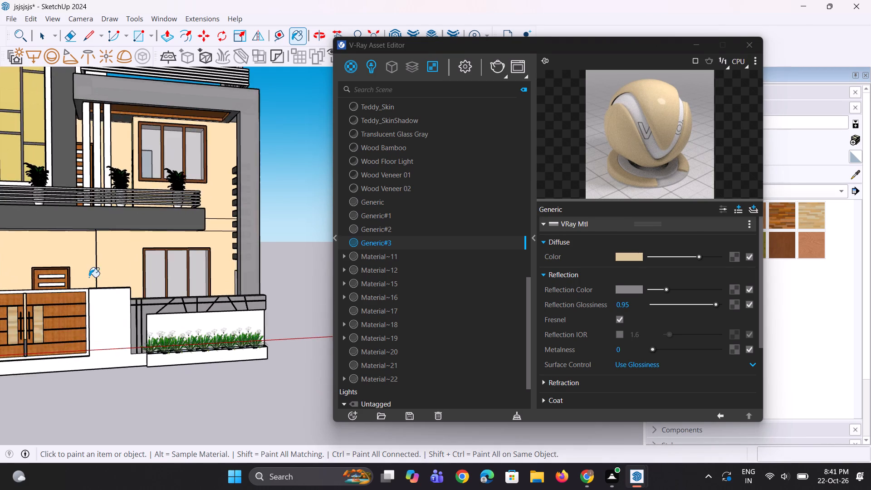
scroll(89, 277, up, 3)
scroll(91, 286, down, 13)
middle_drag(63, 276, 100, 290)
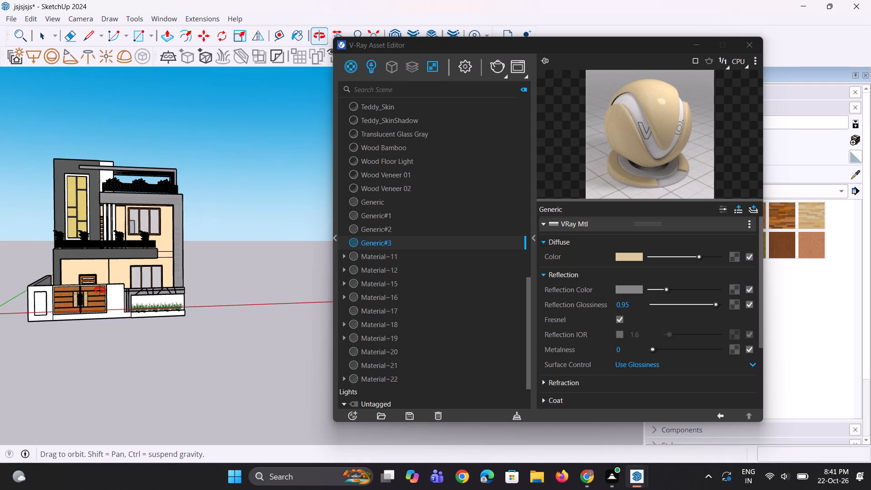
middle_drag(100, 290, 130, 289)
scroll(130, 289, up, 1)
scroll(40, 296, up, 3)
scroll(13, 262, up, 7)
click(18, 272)
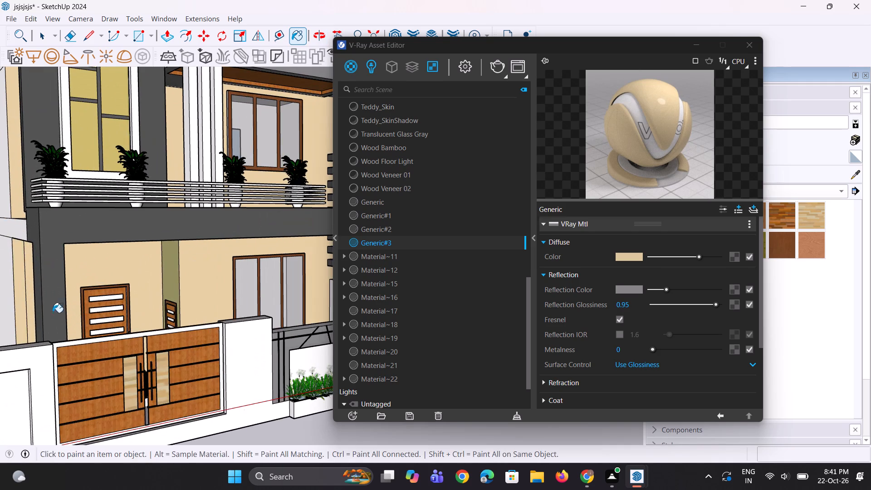
Paint the ground-floor return wall containing the side door with the beige material.
middle_drag(82, 315, 54, 317)
scroll(154, 284, up, 3)
click(181, 279)
Examine the repainted beige facade and the ground-floor entrance area from several angles.
scroll(181, 288, down, 3)
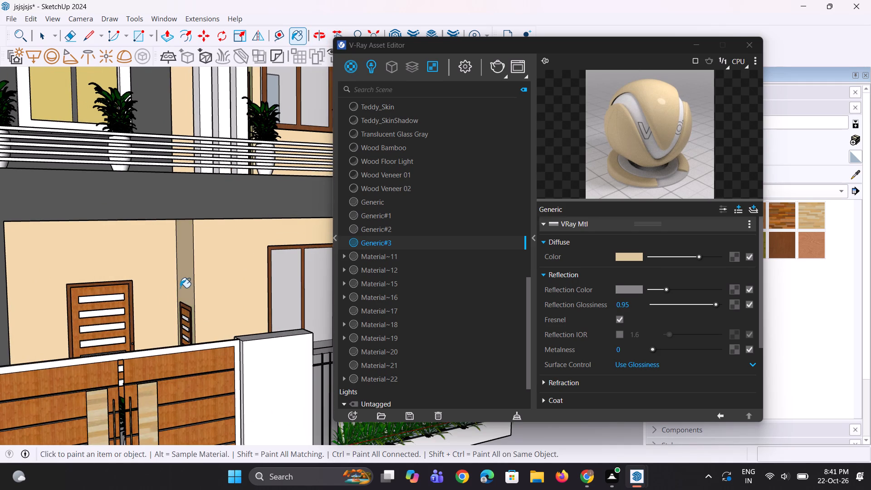
scroll(180, 288, down, 7)
middle_drag(199, 276, 59, 268)
scroll(156, 276, down, 4)
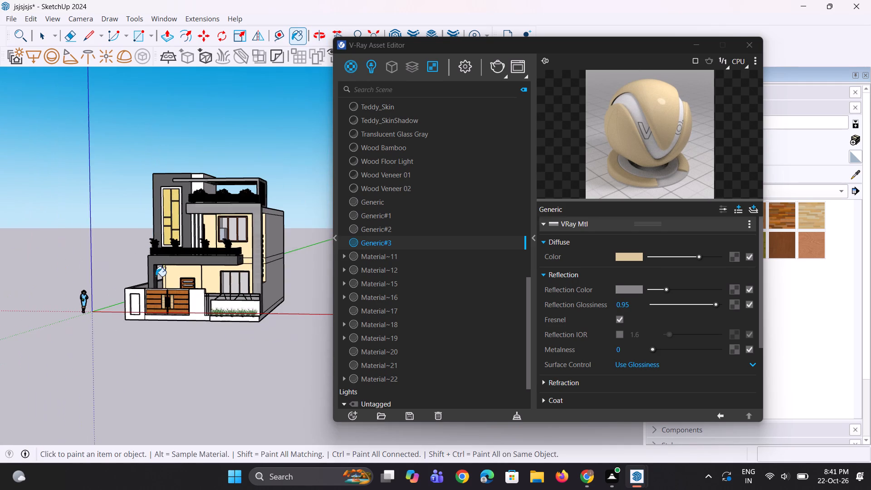
middle_drag(160, 282, 180, 279)
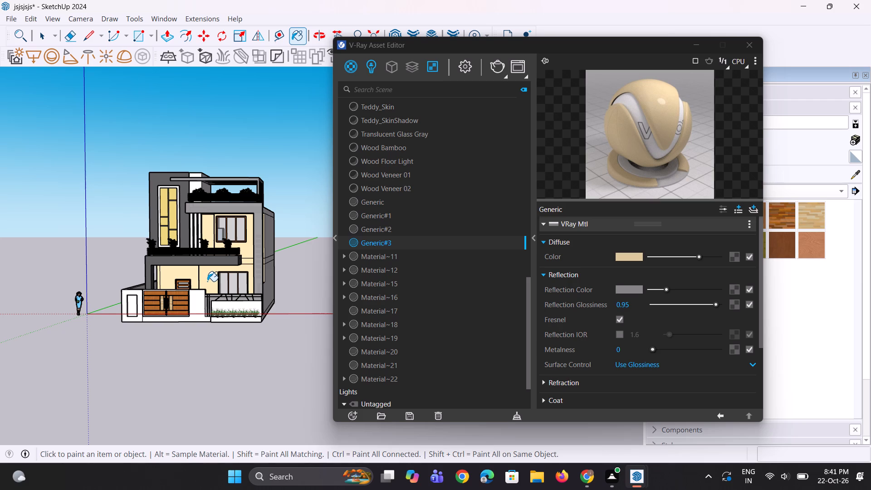
scroll(210, 294, up, 3)
scroll(101, 302, up, 3)
scroll(144, 281, up, 4)
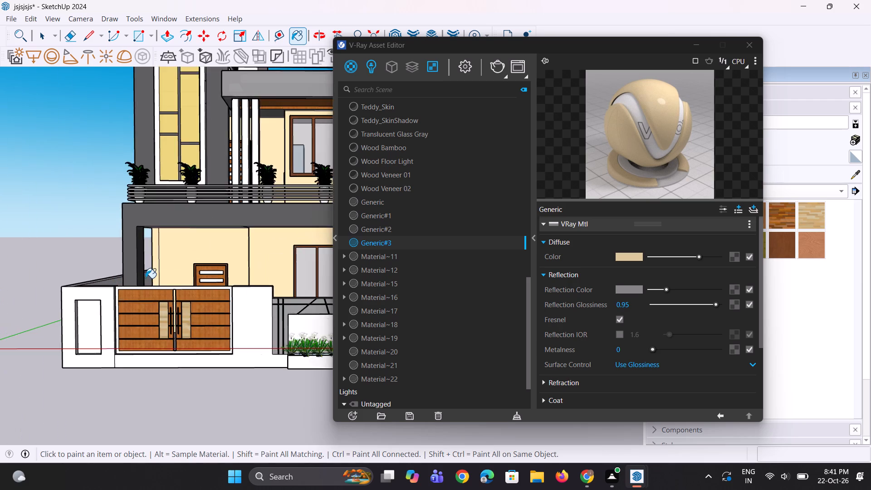
scroll(146, 278, up, 2)
middle_drag(146, 278, 235, 311)
scroll(147, 279, up, 1)
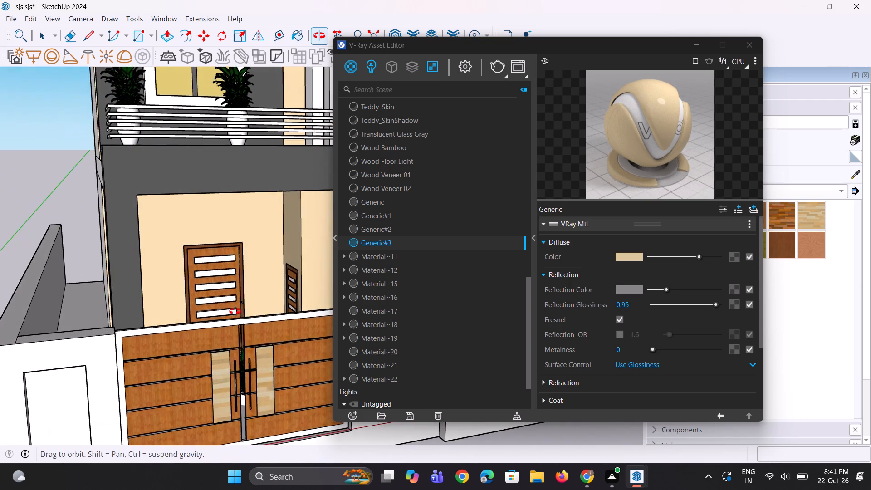
middle_drag(235, 311, 141, 292)
scroll(101, 289, down, 4)
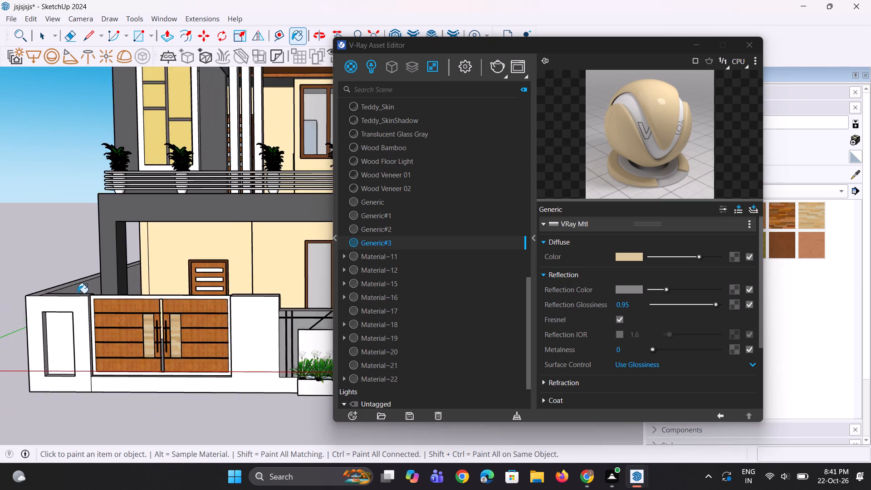
scroll(78, 293, down, 8)
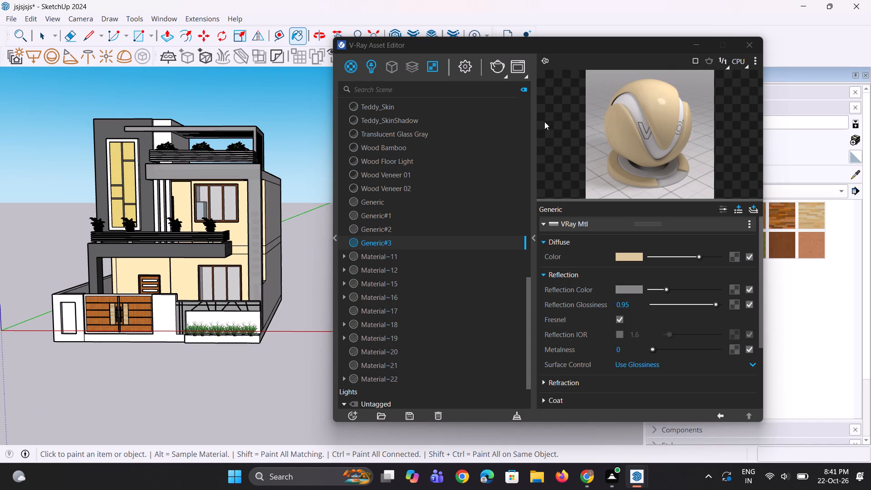
Minimise the Asset Editor and sample the grey Generic material from the facade's corner column.
click(694, 42)
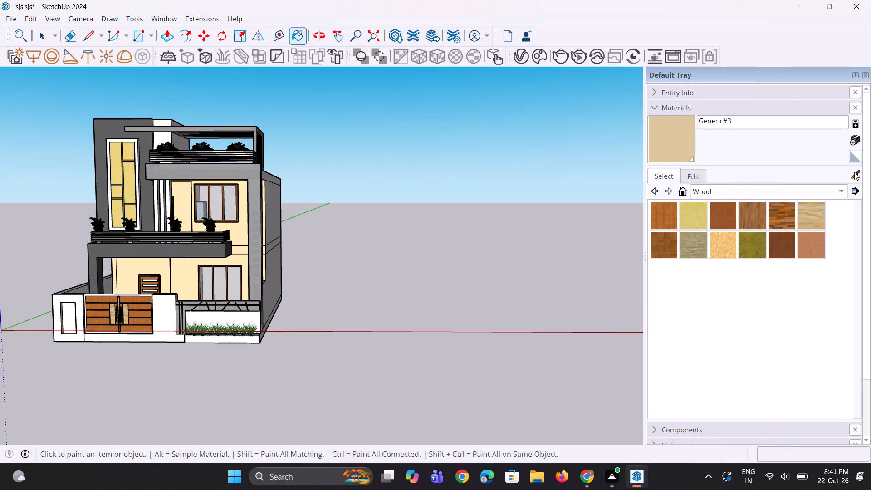
click(855, 173)
scroll(279, 240, up, 2)
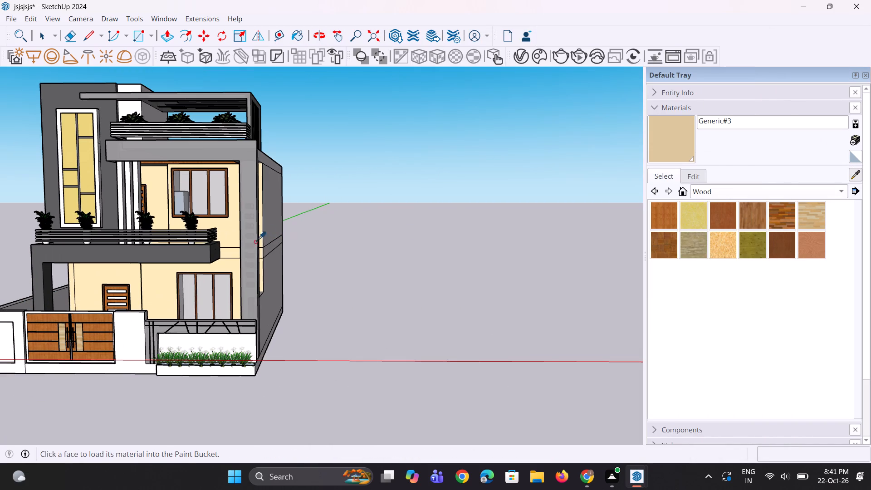
scroll(244, 297, up, 1)
click(249, 289)
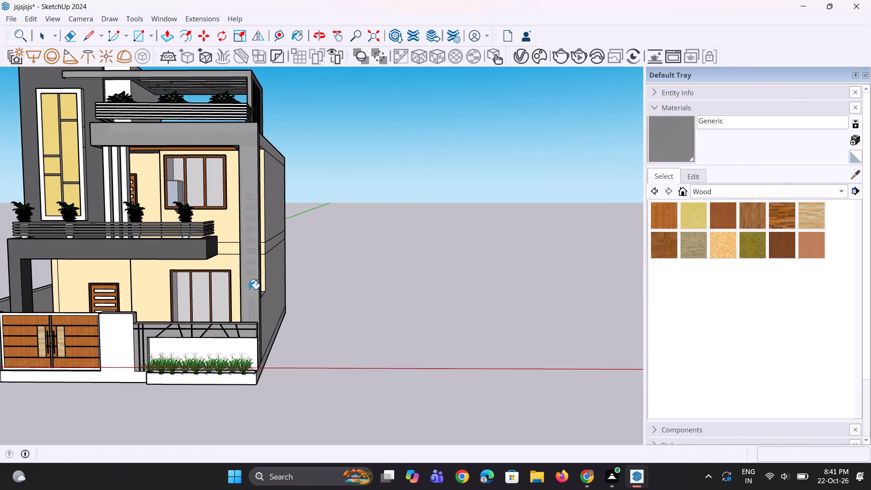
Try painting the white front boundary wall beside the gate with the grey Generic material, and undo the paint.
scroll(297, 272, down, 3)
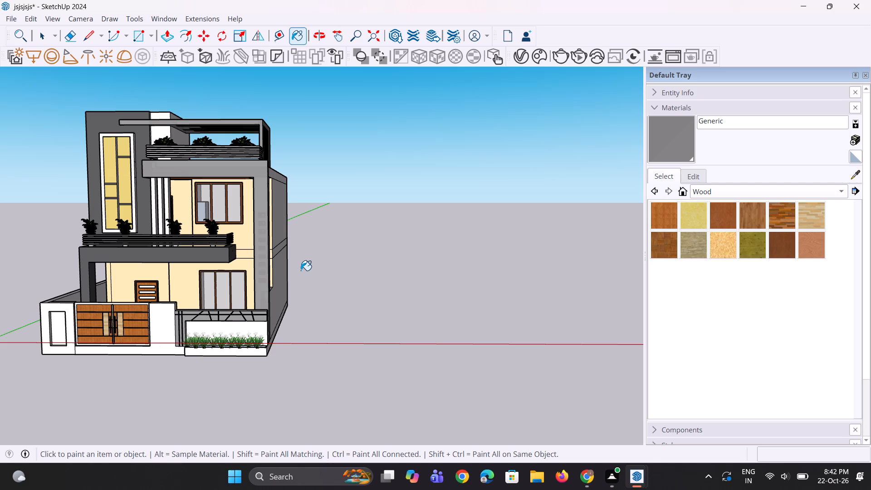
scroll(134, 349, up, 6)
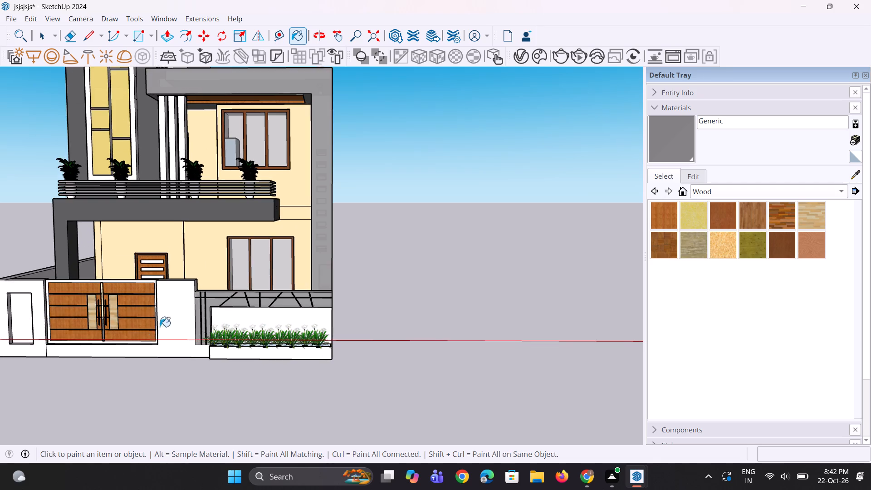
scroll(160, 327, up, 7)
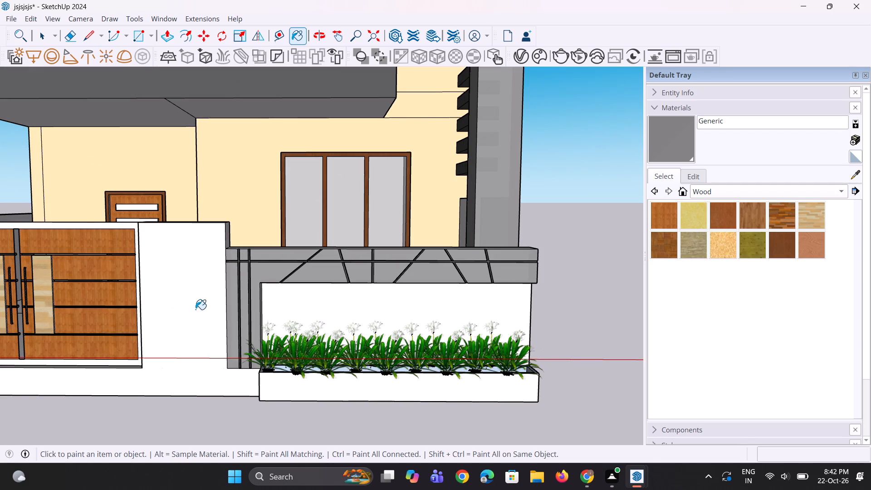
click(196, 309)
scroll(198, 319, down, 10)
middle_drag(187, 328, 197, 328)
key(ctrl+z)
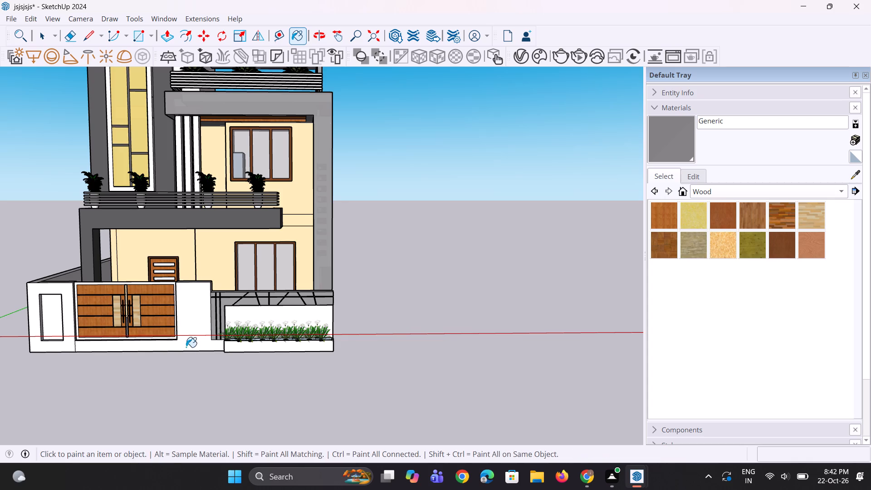
Draw a vertical line about 1' 3 7/8" long from the gate opening's lower corner to the boundary wall's base, beside the planter-side pillar.
key(space)
scroll(186, 348, up, 5)
key(space)
key(space)
scroll(186, 348, up, 3)
key(l)
scroll(184, 348, up, 3)
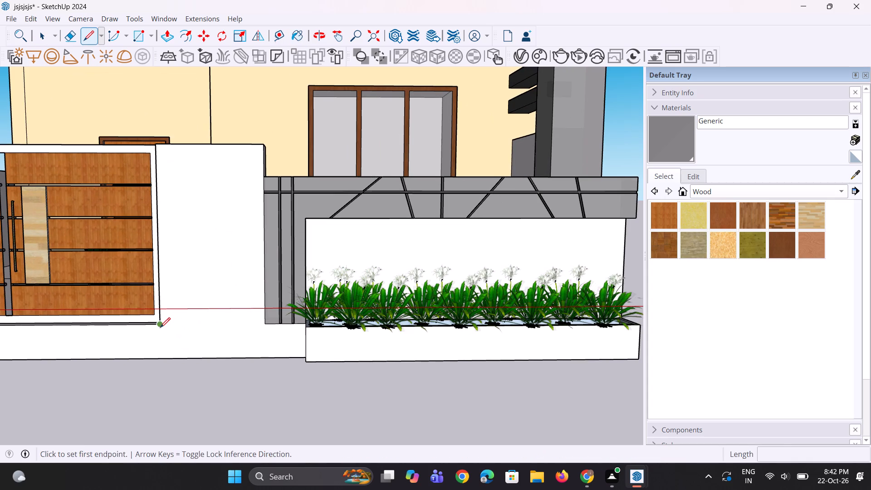
click(160, 327)
click(164, 359)
Paint the boundary wall beside the gate, its top face and the low planter wall's top with the grey Generic material.
click(653, 149)
click(669, 150)
click(230, 265)
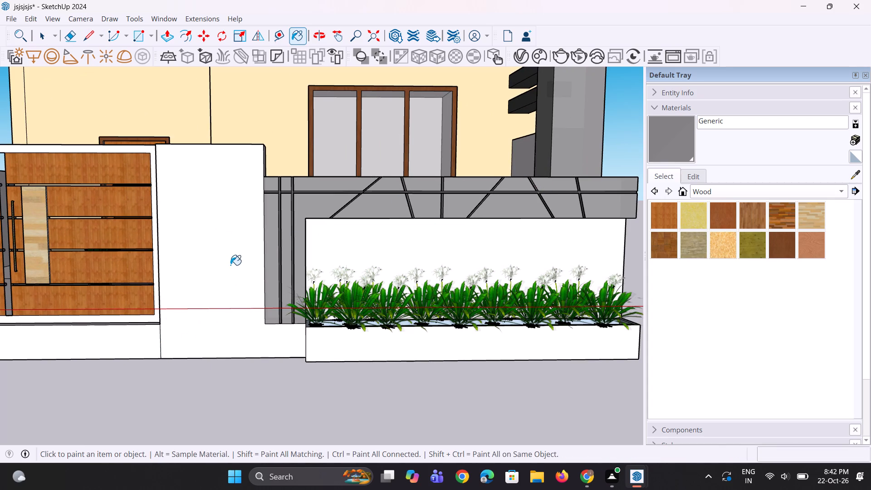
scroll(244, 276, down, 16)
middle_drag(247, 269, 244, 330)
scroll(235, 292, up, 6)
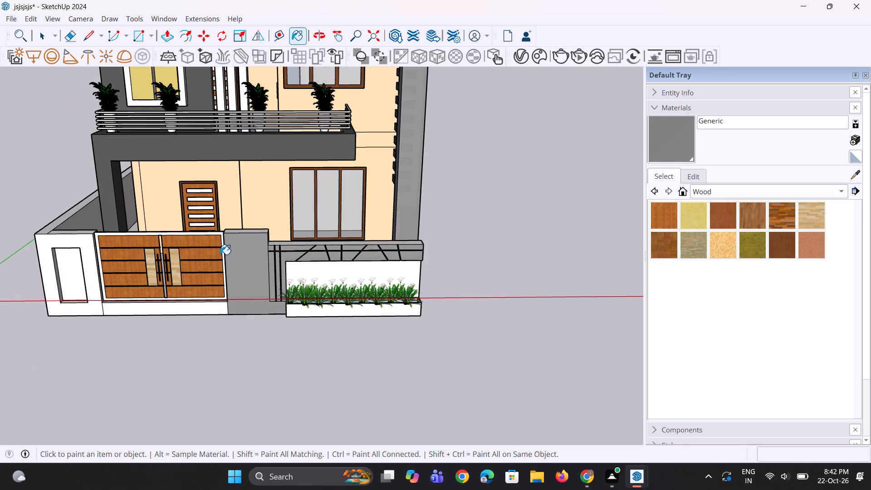
scroll(220, 254, up, 6)
middle_drag(231, 232, 240, 267)
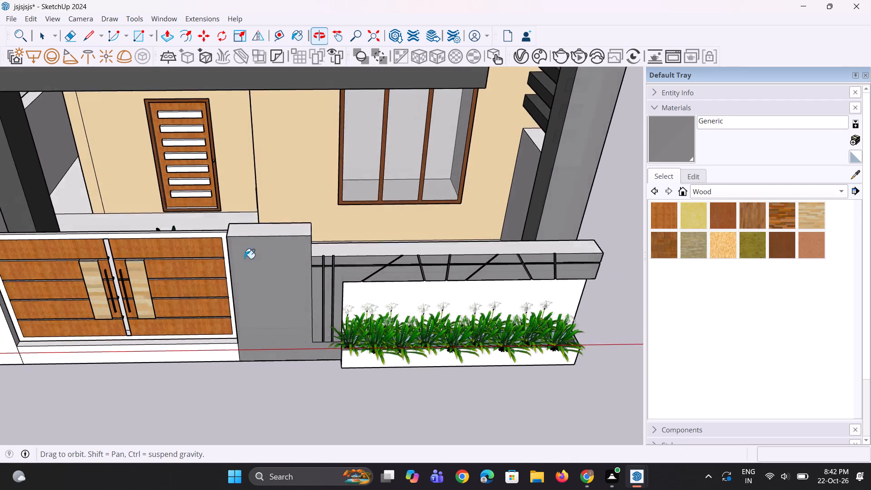
click(262, 228)
click(319, 247)
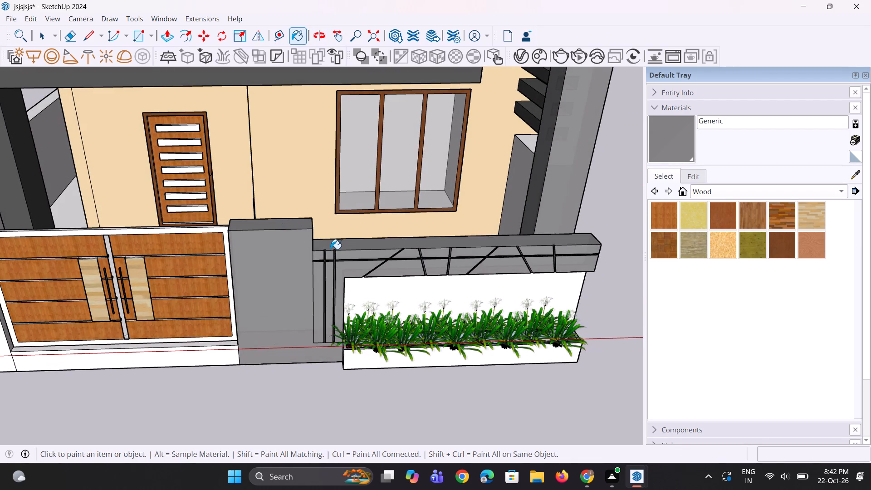
Paint the front boundary wall on the gate's other side, around the recessed panel, with the same grey Generic material.
scroll(331, 249, down, 9)
middle_drag(247, 294, 272, 221)
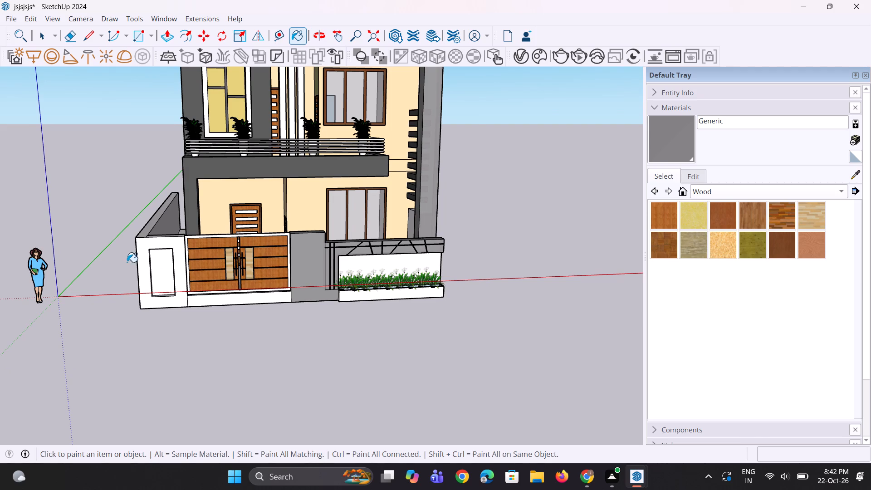
scroll(113, 259, up, 3)
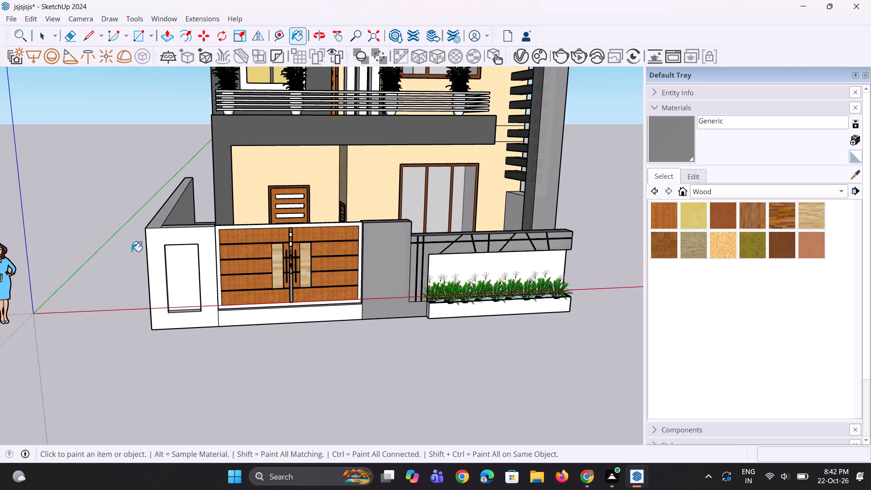
click(159, 240)
Sample the dark grey Generic#1 material from the porch beam and paint the boundary wall's recessed panel with it.
scroll(160, 287, up, 5)
middle_drag(182, 304, 128, 323)
scroll(145, 318, up, 1)
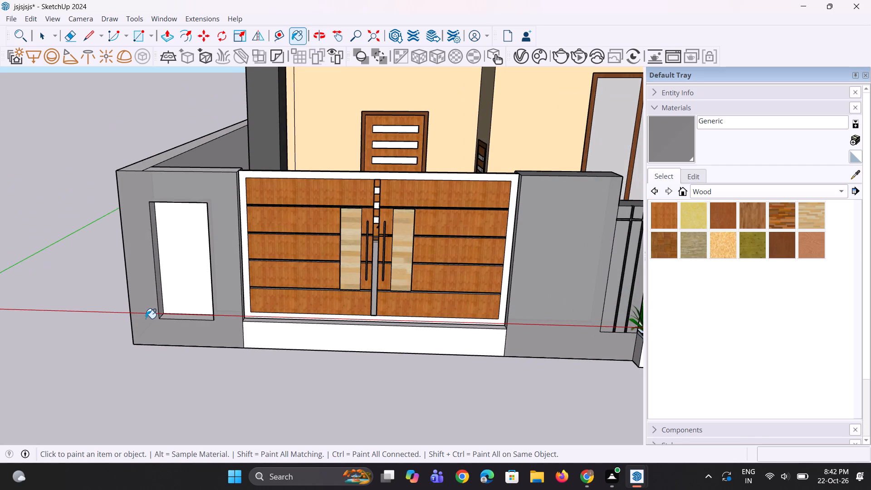
scroll(149, 317, down, 8)
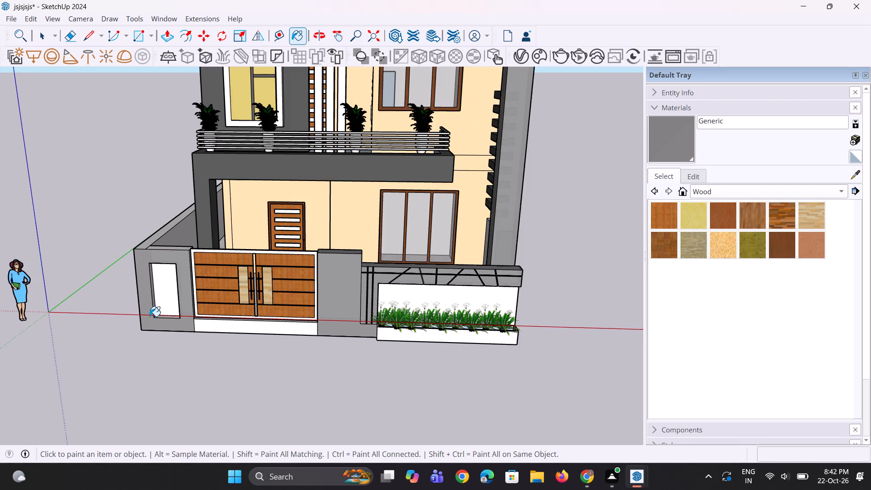
middle_drag(150, 316, 200, 276)
scroll(173, 305, up, 3)
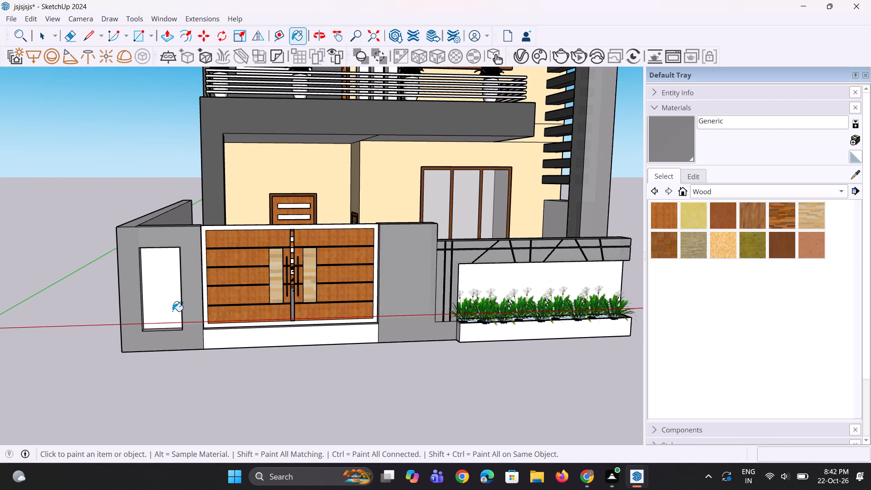
click(854, 178)
click(499, 118)
click(164, 275)
Paint the inner bottom, side and top faces of the boundary wall's recess with the dark grey Generic#1 material.
scroll(161, 334, up, 1)
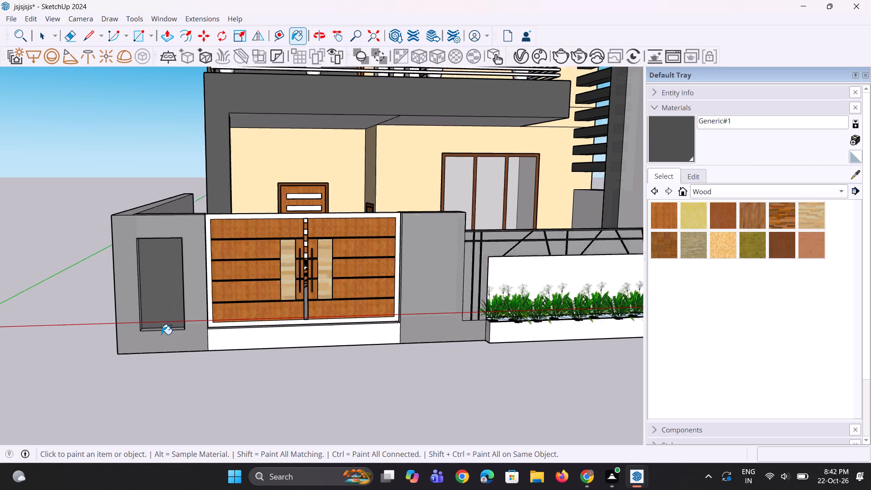
scroll(161, 334, up, 6)
click(142, 324)
middle_drag(138, 323, 122, 319)
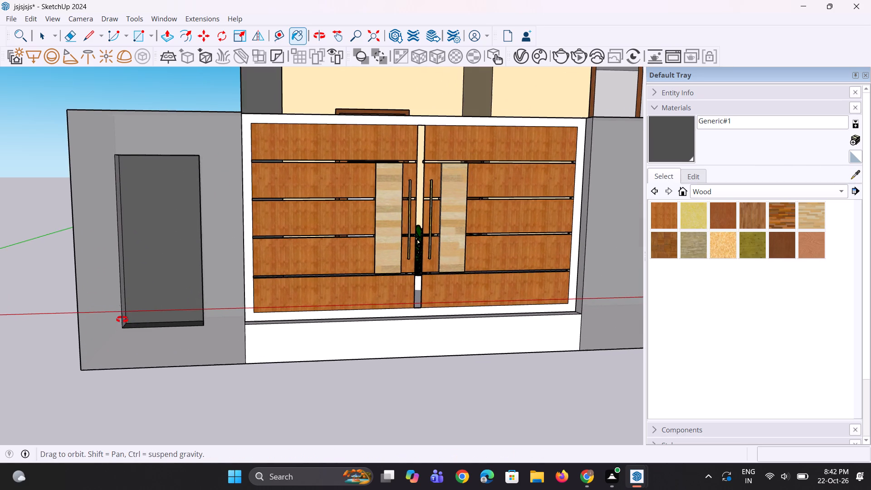
middle_drag(122, 319, 103, 311)
scroll(108, 294, up, 1)
click(108, 293)
middle_drag(145, 303, 264, 304)
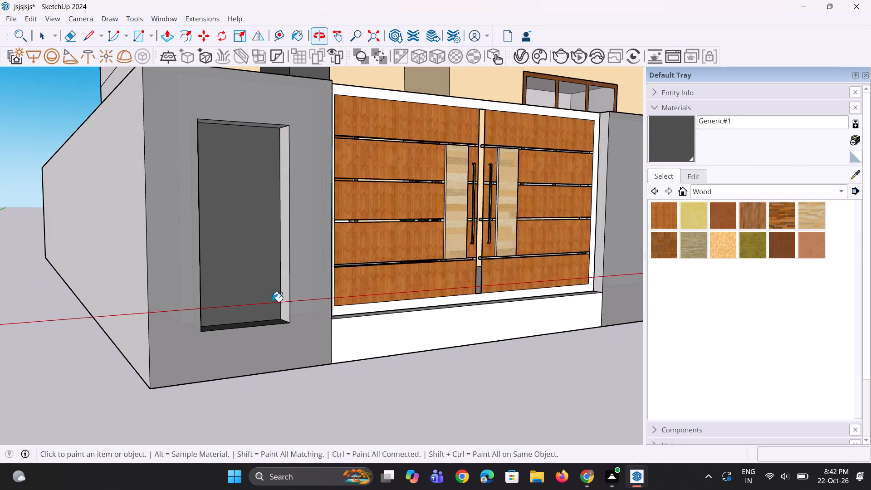
click(281, 298)
click(285, 299)
scroll(254, 324, down, 4)
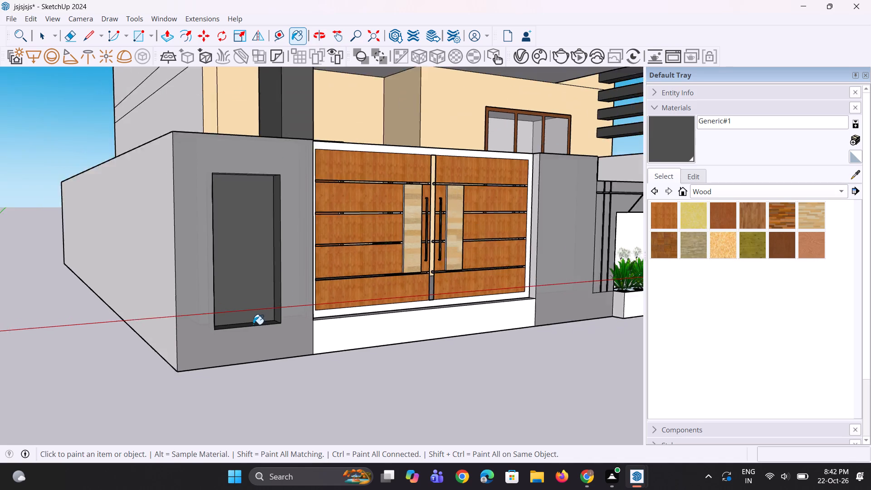
middle_drag(269, 259, 263, 194)
scroll(263, 107, up, 7)
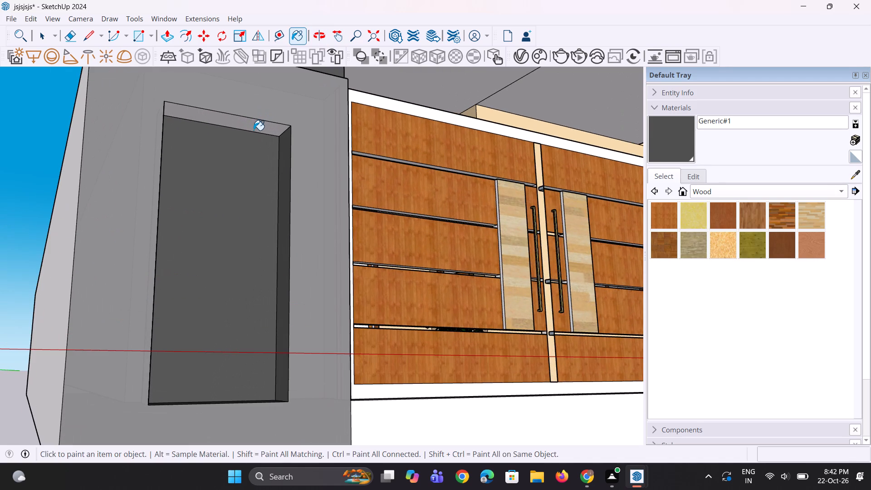
click(254, 130)
middle_drag(252, 131, 126, 192)
scroll(106, 292, down, 3)
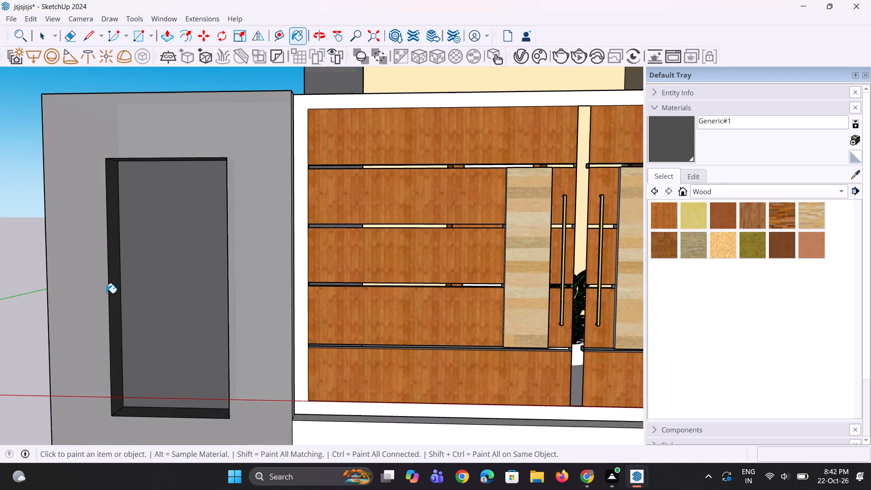
scroll(106, 293, down, 2)
middle_drag(107, 302, 148, 339)
click(193, 348)
Examine the painted boundary wall and the whole house facade up to the roof from several angles.
scroll(151, 326, down, 6)
scroll(159, 328, up, 1)
middle_drag(160, 328, 189, 313)
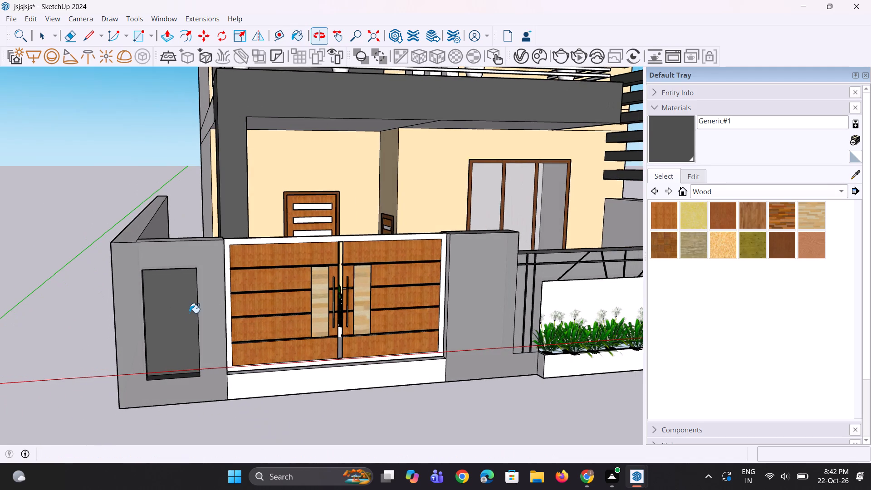
key(space)
key(space)
scroll(118, 294, down, 5)
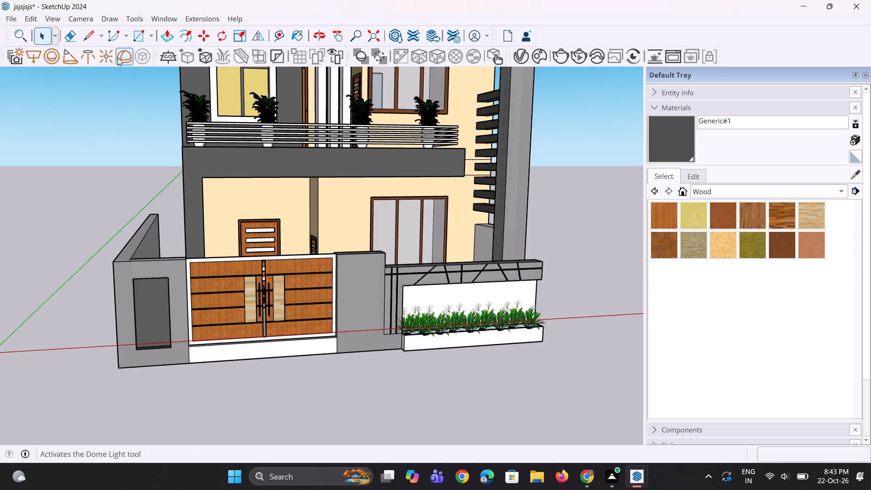
scroll(117, 58, down, 7)
scroll(150, 171, down, 3)
middle_drag(171, 197, 181, 167)
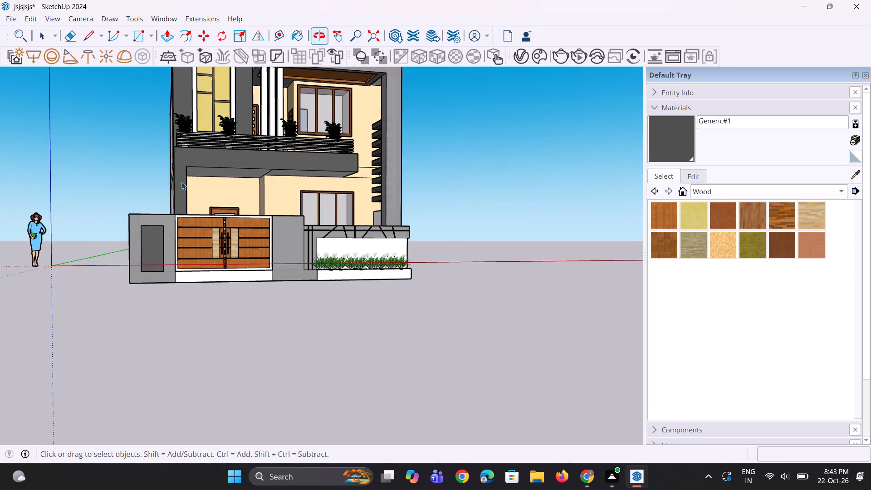
scroll(191, 230, down, 5)
middle_drag(218, 241, 153, 258)
scroll(163, 262, down, 5)
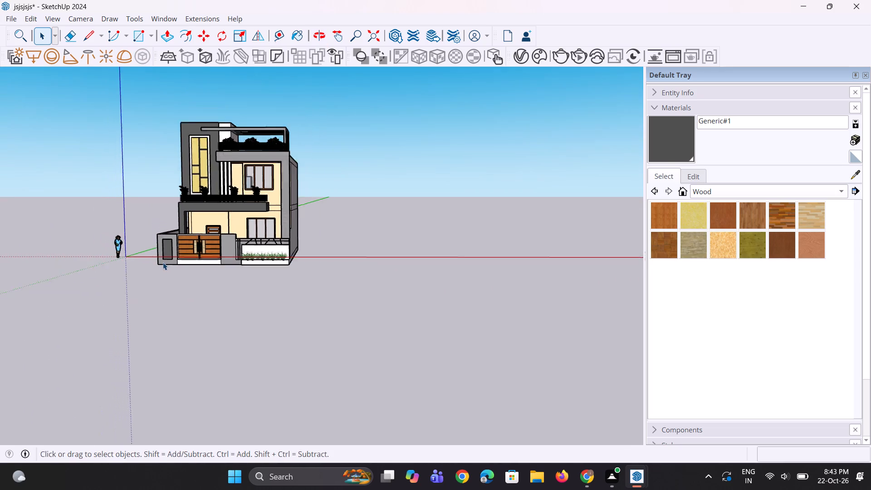
scroll(184, 140, up, 12)
scroll(205, 201, up, 1)
middle_drag(255, 218, 251, 231)
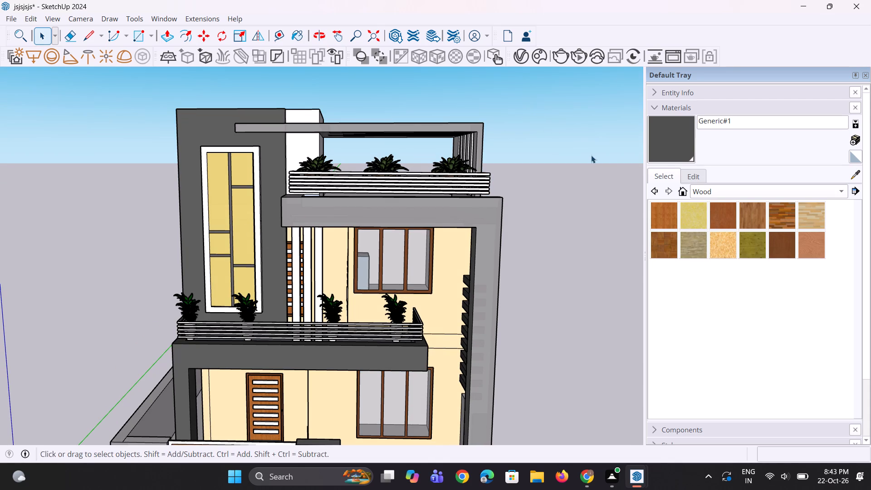
Create a new Generic V-Ray material in the Asset Editor and lighten its diffuse colour to a light grey.
right_click(521, 49)
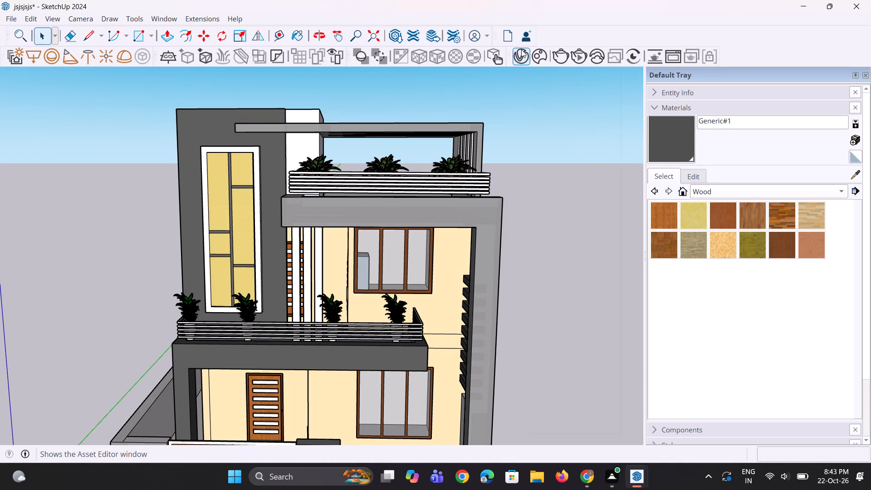
double_click(517, 56)
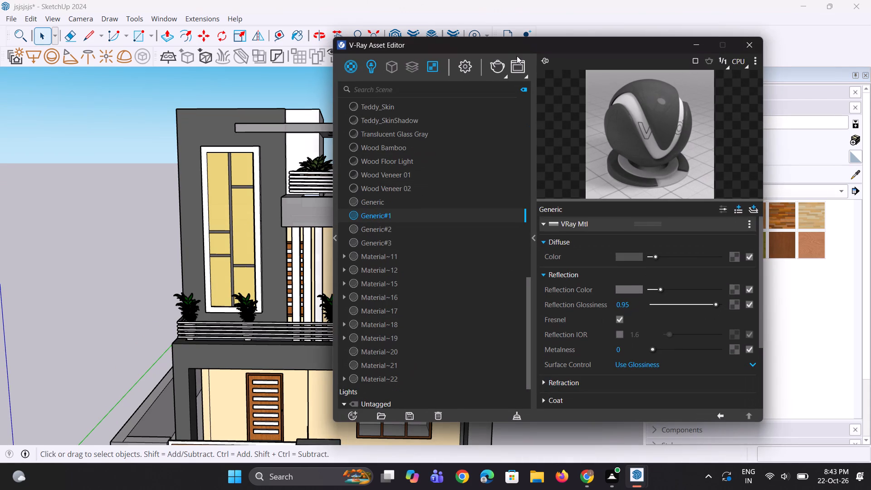
right_click(356, 66)
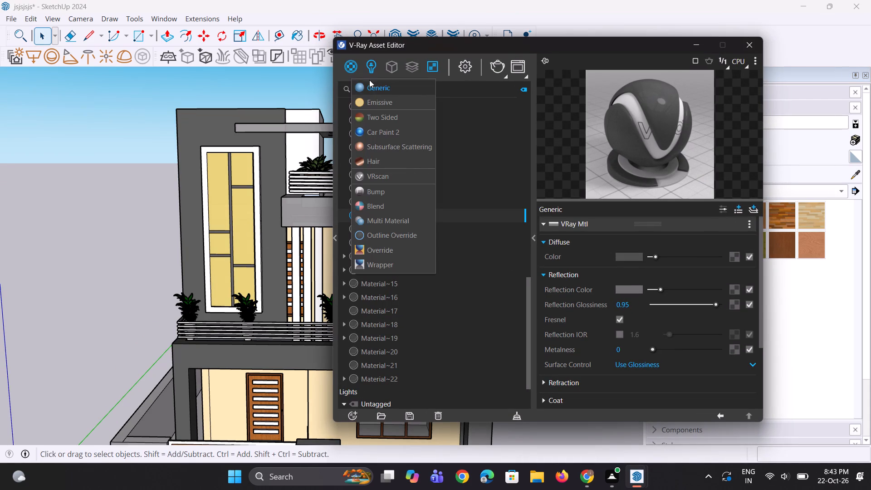
click(372, 88)
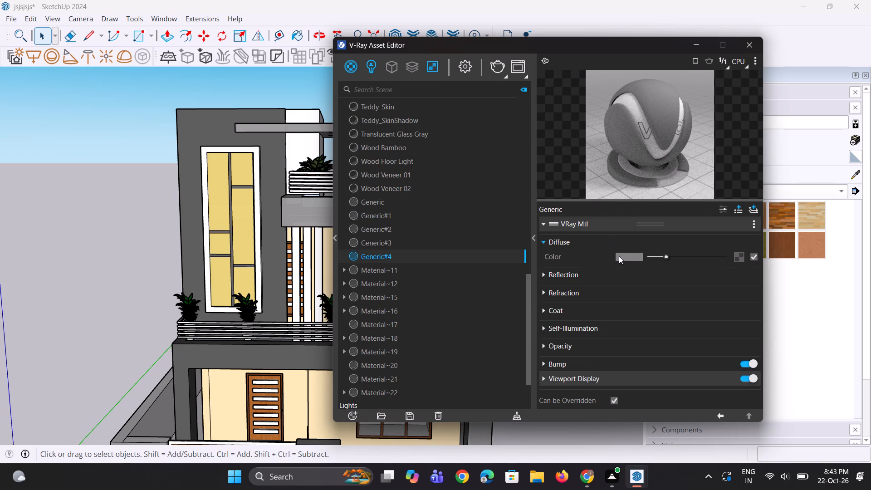
drag(664, 255, 671, 256)
drag(671, 256, 673, 257)
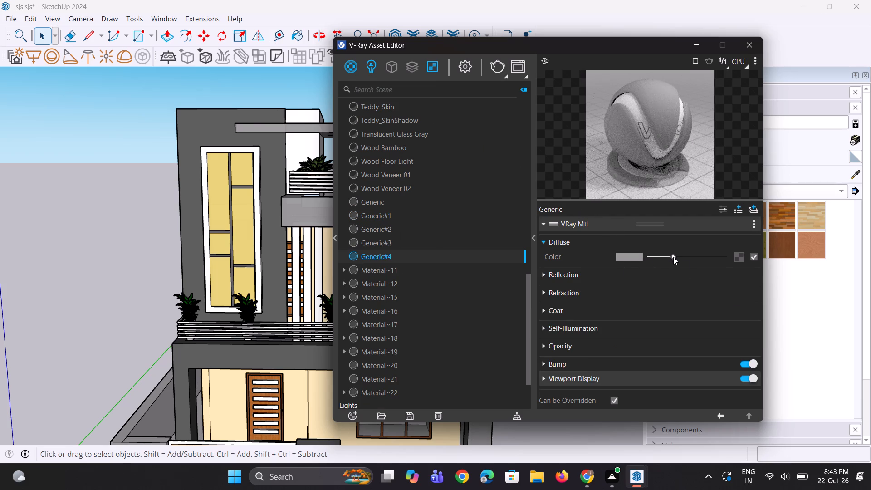
drag(673, 257, 674, 257)
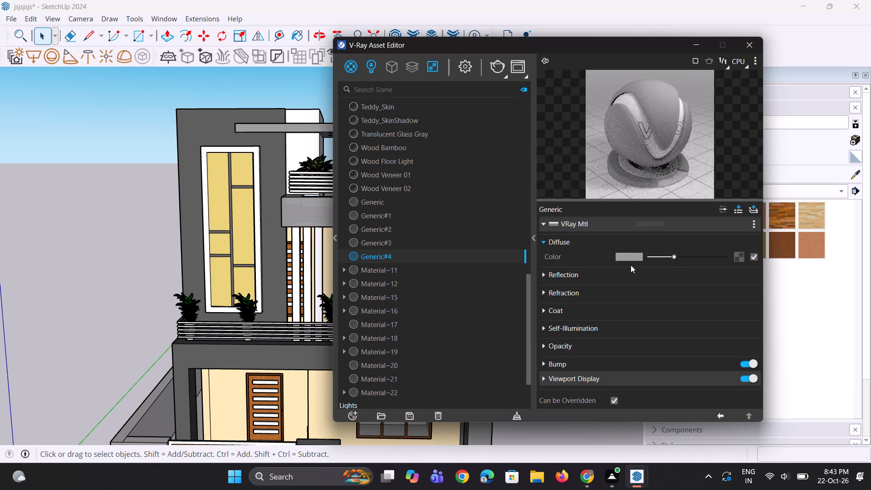
Give the new material a mid-grey reflection colour and a reflection glossiness of 0.95, and minimise the Asset Editor.
click(626, 273)
click(665, 288)
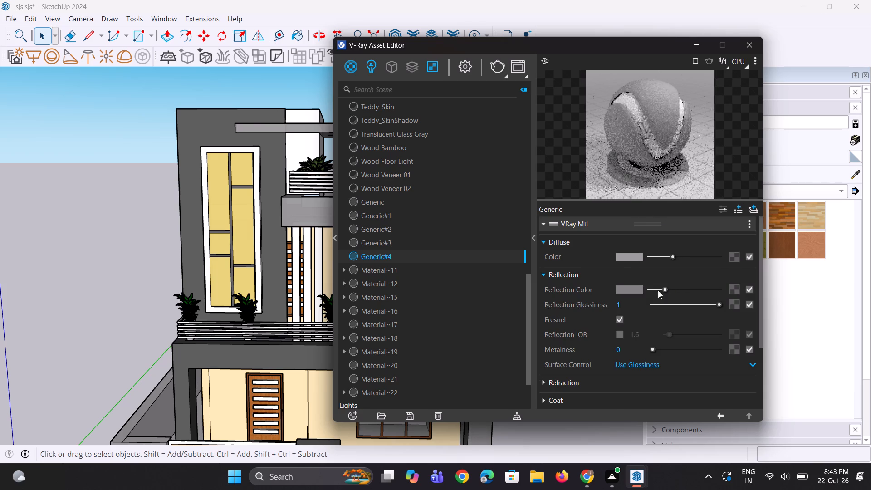
drag(631, 302, 605, 309)
text(0.95)
key(Return)
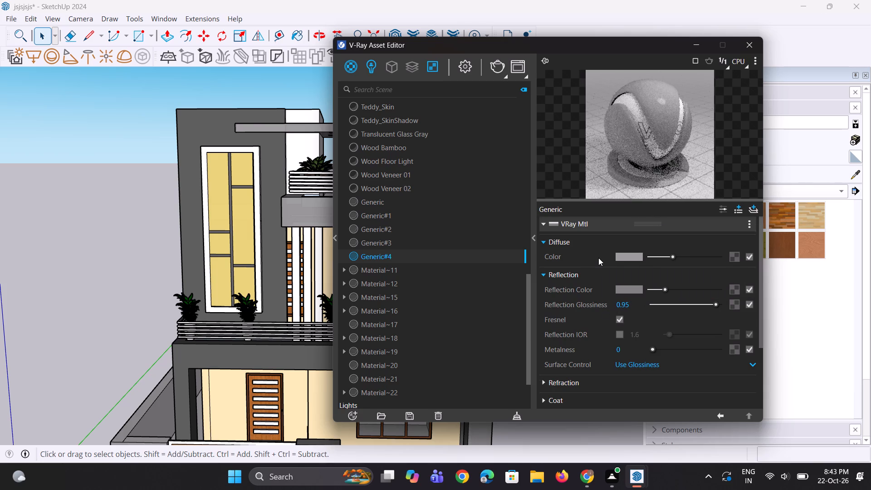
click(642, 125)
click(693, 40)
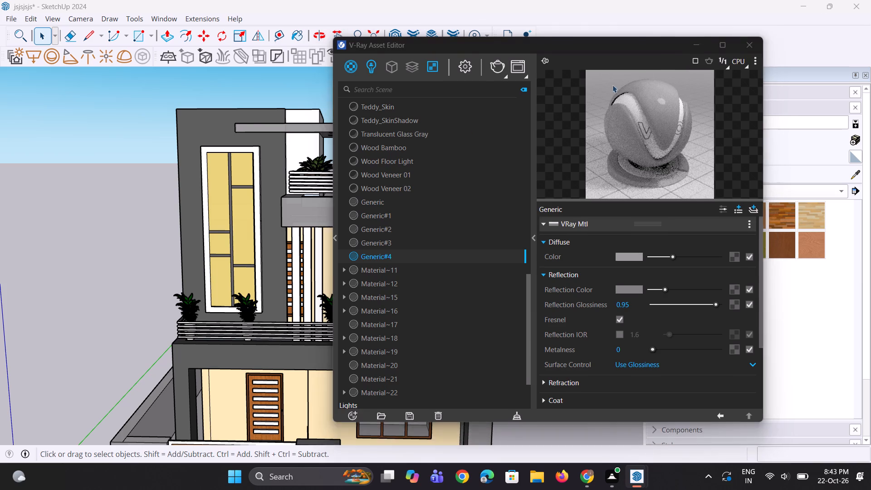
Paint the white rooftop wall below the pergola beam, beside the dark tower, with the new light grey Generic material.
scroll(254, 153, up, 1)
click(678, 143)
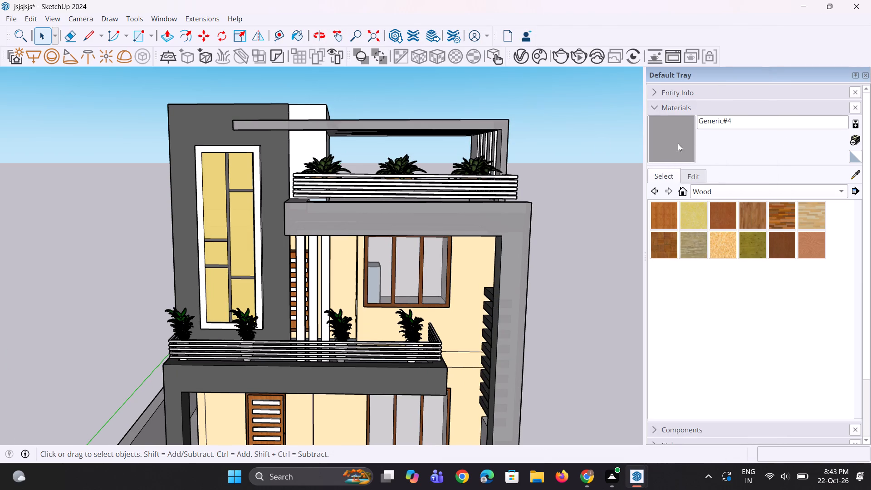
click(298, 150)
scroll(317, 167, down, 4)
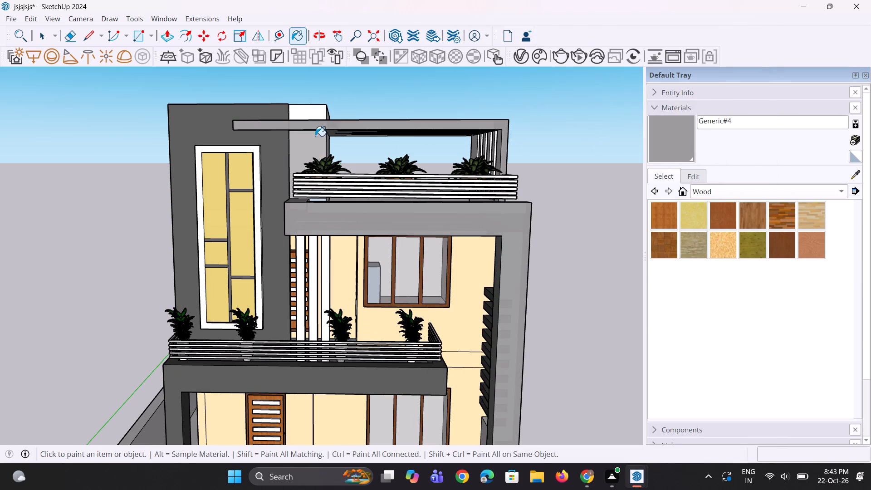
middle_drag(315, 144, 313, 196)
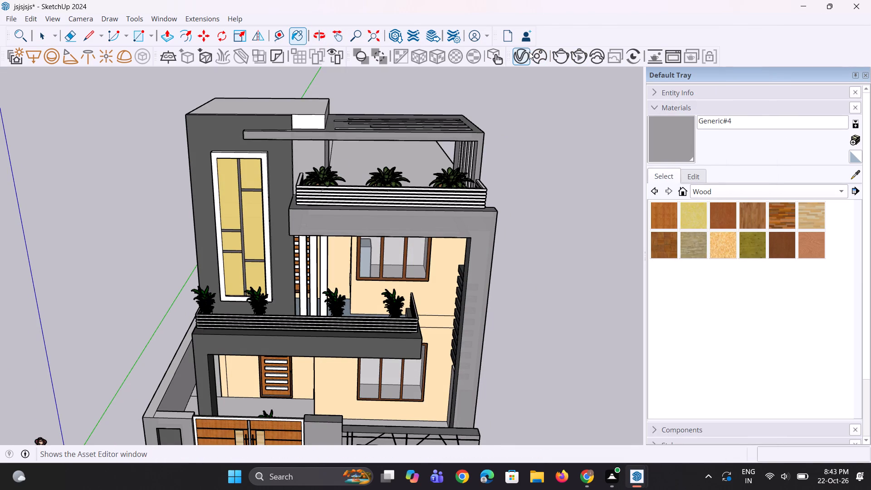
Reopen the Asset Editor and lighten the diffuse colour of the new light grey material a little further.
click(529, 52)
drag(675, 259, 680, 259)
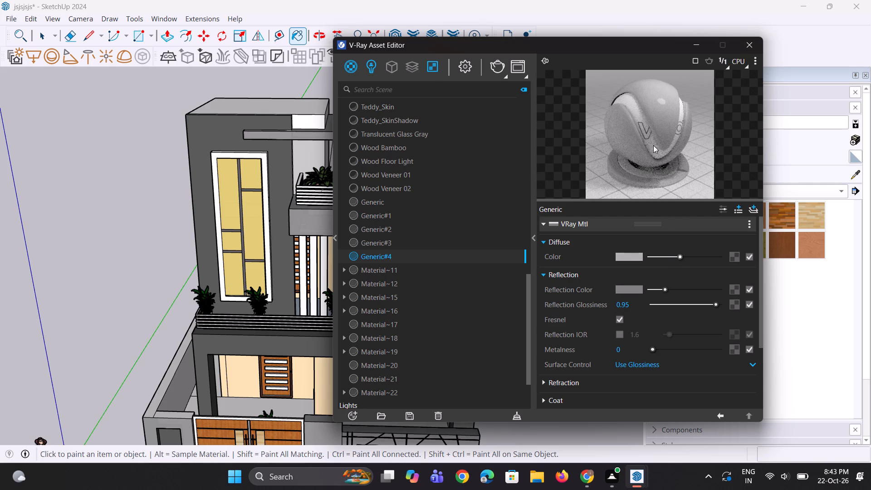
Minimise the Asset Editor and paint the front and side faces of the rooftop block above the pergola beam with Generic#4.
click(648, 126)
click(703, 44)
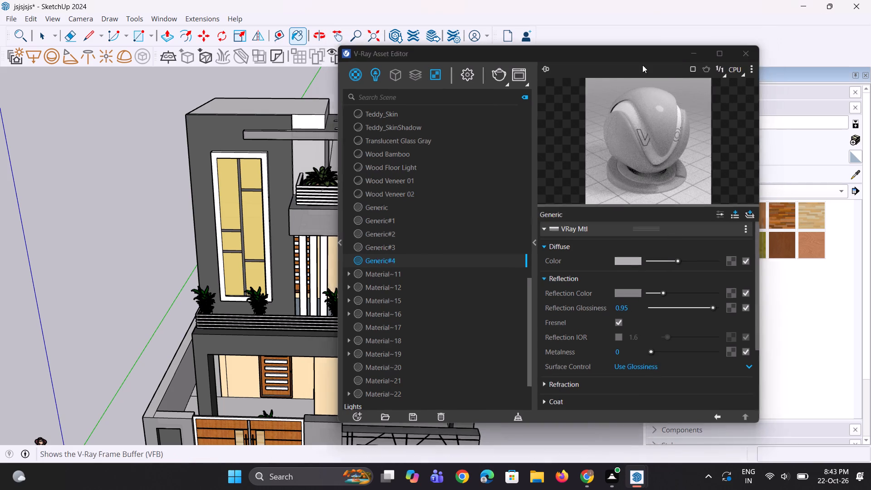
scroll(342, 125, up, 2)
click(316, 122)
middle_drag(323, 132, 329, 92)
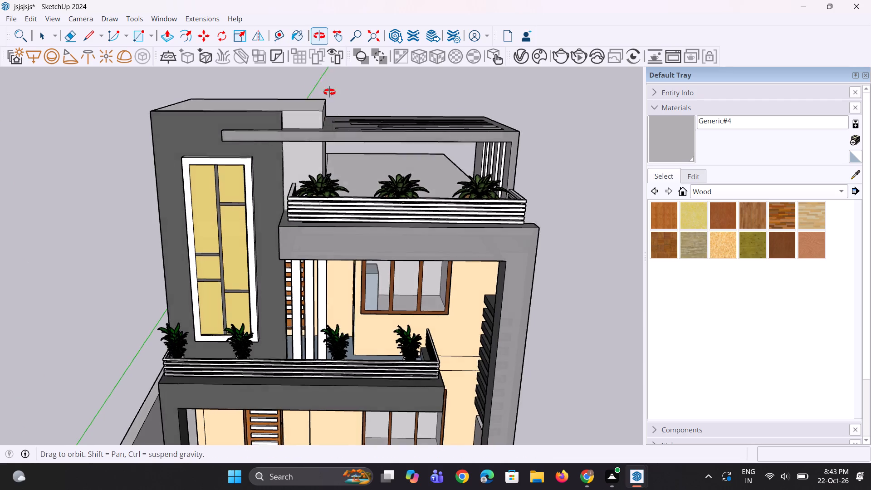
middle_drag(329, 92, 209, 150)
scroll(348, 133, up, 2)
click(321, 117)
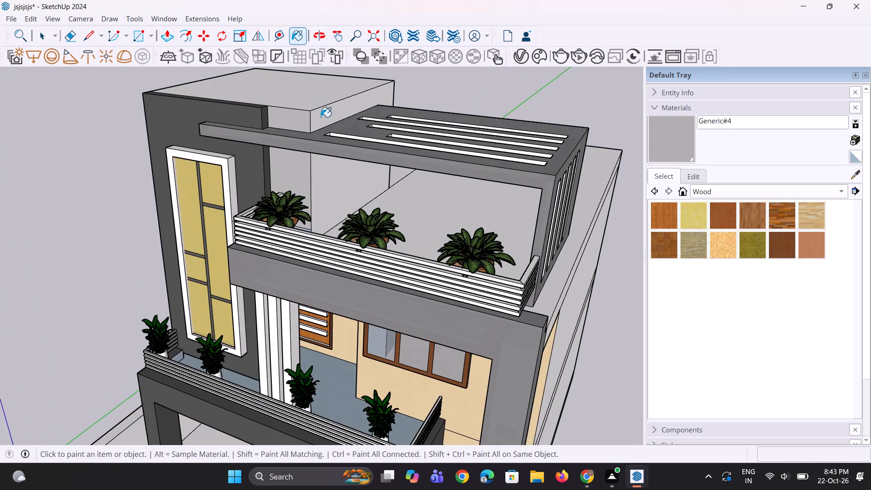
scroll(321, 186, down, 5)
middle_drag(321, 186, 484, 111)
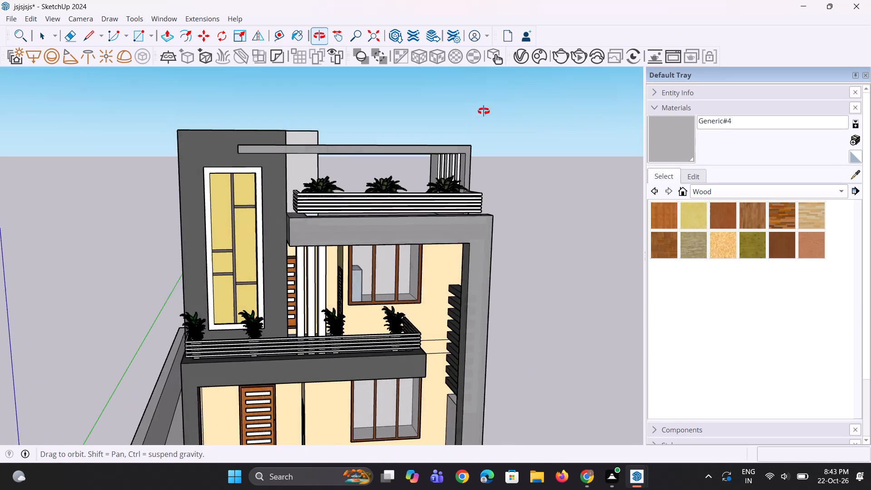
middle_drag(484, 111, 484, 111)
scroll(342, 276, down, 3)
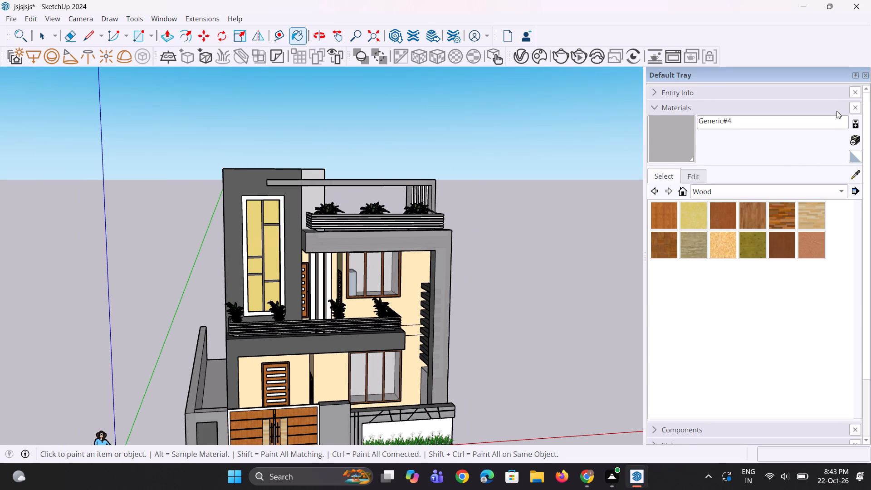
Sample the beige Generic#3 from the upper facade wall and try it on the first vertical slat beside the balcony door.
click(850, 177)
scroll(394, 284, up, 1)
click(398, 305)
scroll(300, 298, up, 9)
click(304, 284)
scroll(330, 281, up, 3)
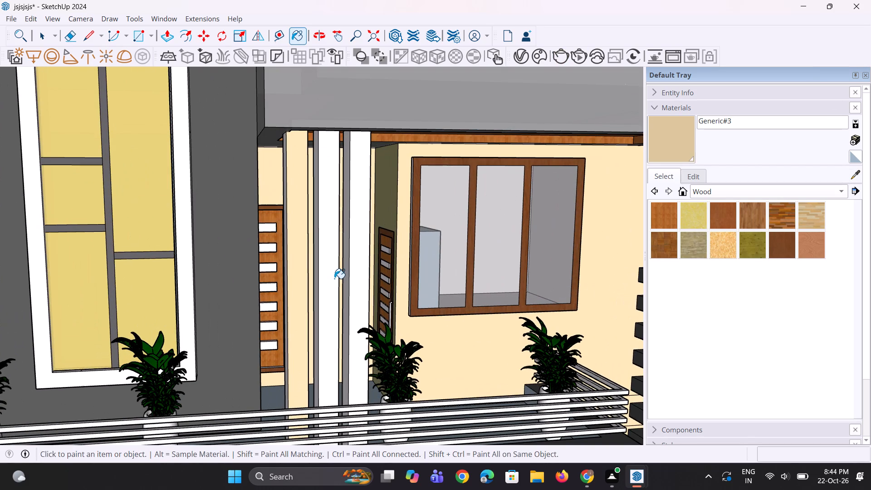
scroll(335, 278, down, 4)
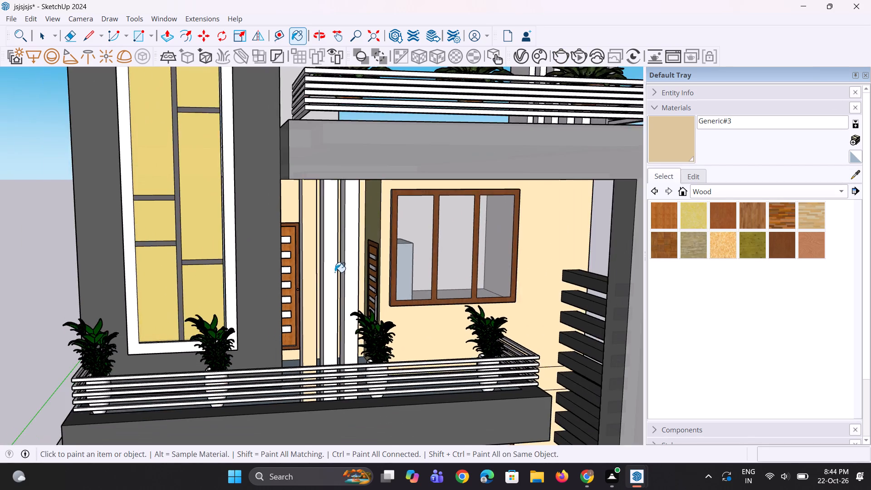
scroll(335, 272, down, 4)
Sample Color M07 from the tall tower window and paint the front faces of the three vertical slats on the upper balcony.
click(855, 177)
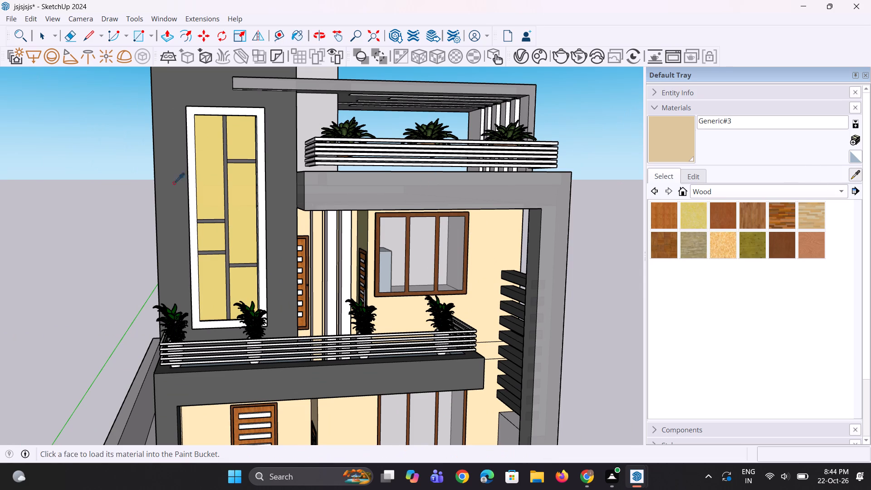
click(201, 182)
scroll(345, 293, up, 5)
click(327, 272)
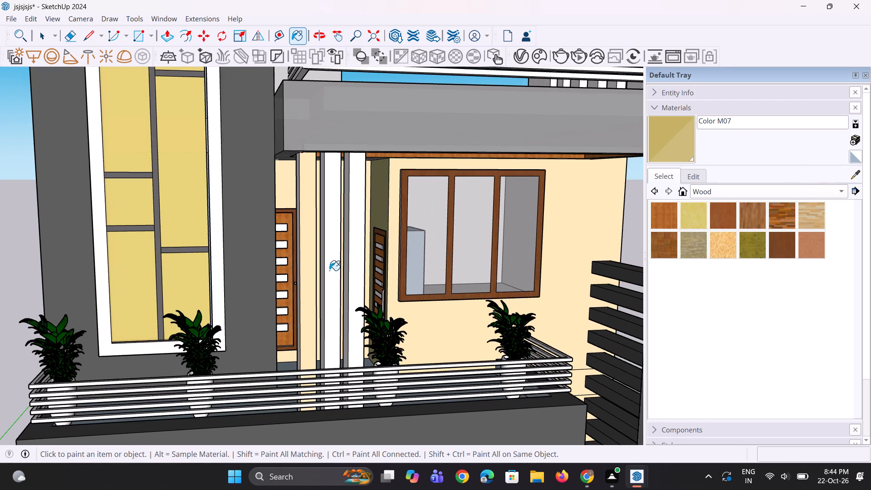
scroll(345, 265, up, 2)
click(349, 263)
click(359, 268)
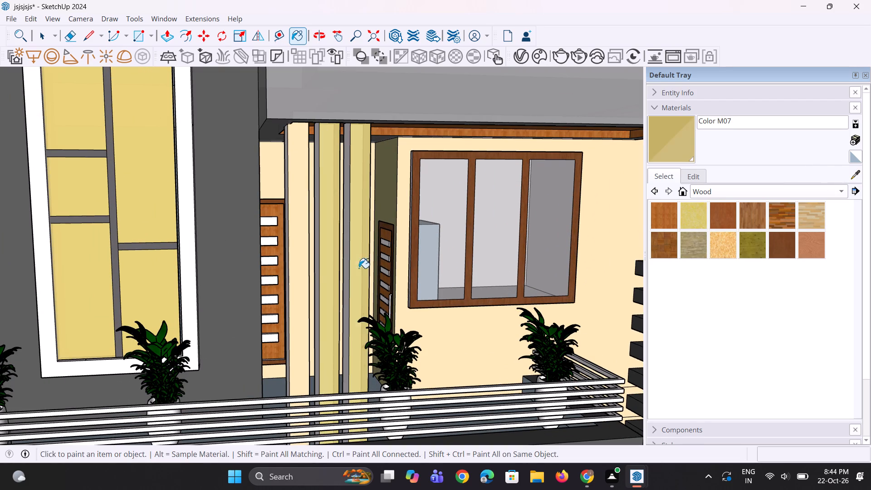
click(298, 276)
Paint the side faces of the three vertical balcony slats with Color M07 and return to the Select tool.
middle_drag(306, 291, 424, 298)
scroll(377, 287, up, 2)
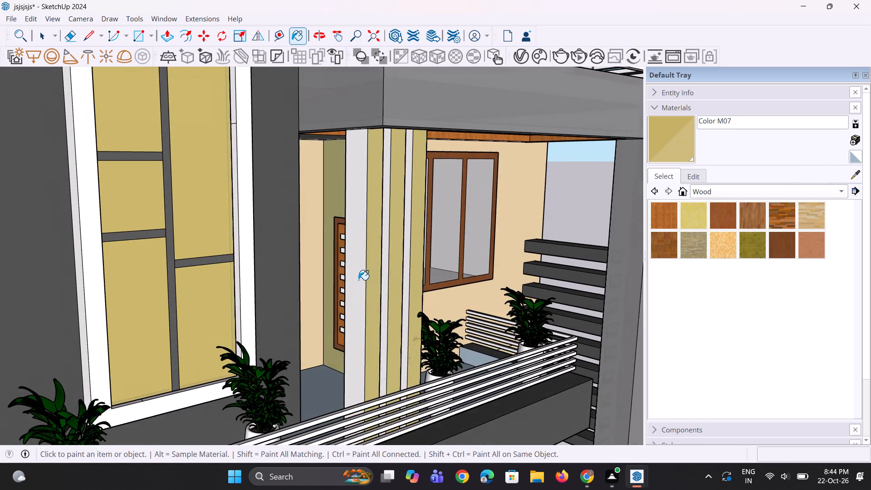
click(357, 279)
click(387, 273)
click(411, 265)
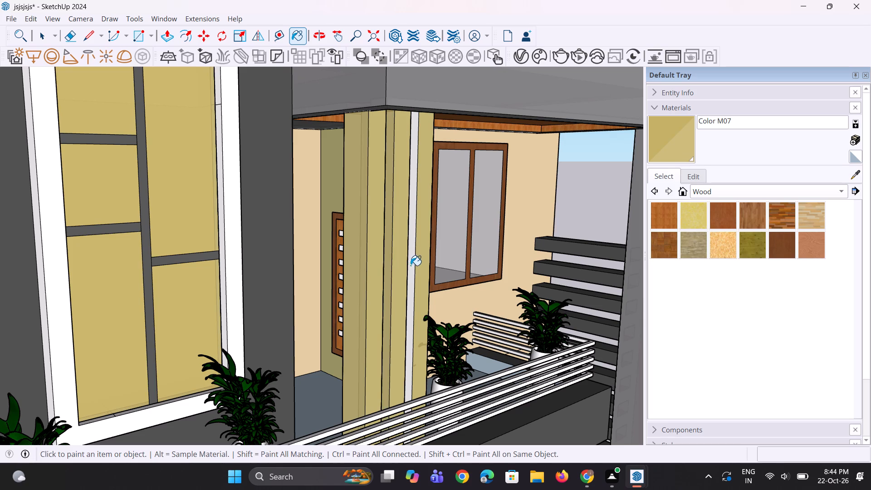
middle_drag(416, 269, 307, 258)
scroll(304, 255, down, 13)
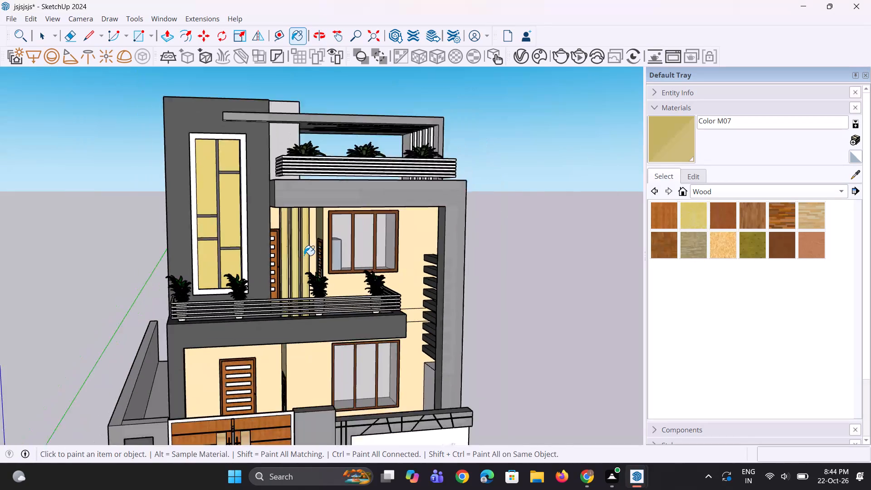
scroll(304, 255, down, 2)
middle_drag(302, 261, 271, 258)
key(space)
key(space)
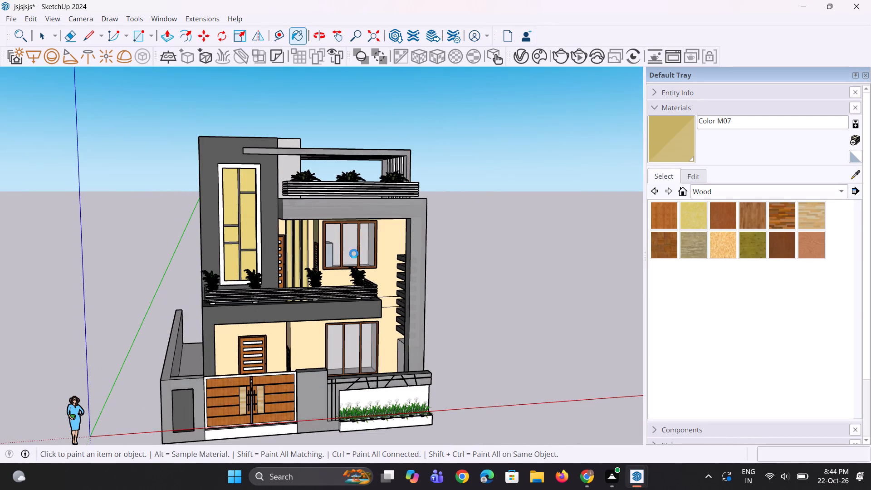
key(space)
scroll(369, 265, down, 2)
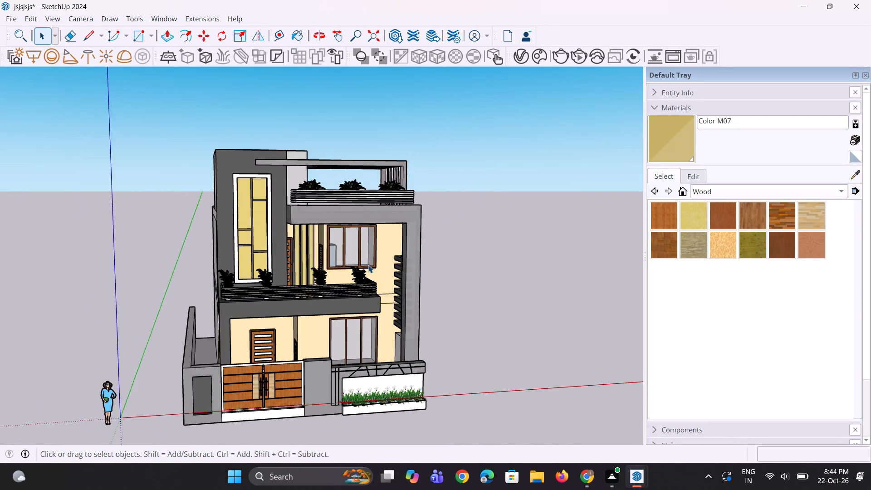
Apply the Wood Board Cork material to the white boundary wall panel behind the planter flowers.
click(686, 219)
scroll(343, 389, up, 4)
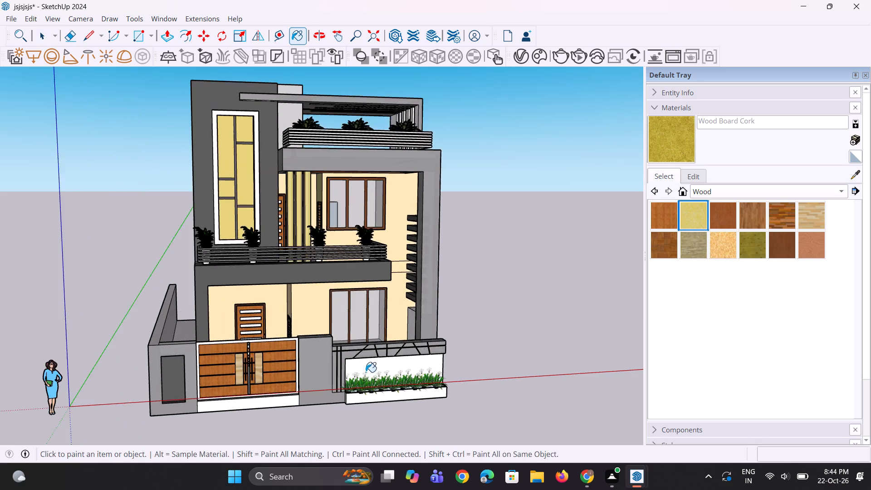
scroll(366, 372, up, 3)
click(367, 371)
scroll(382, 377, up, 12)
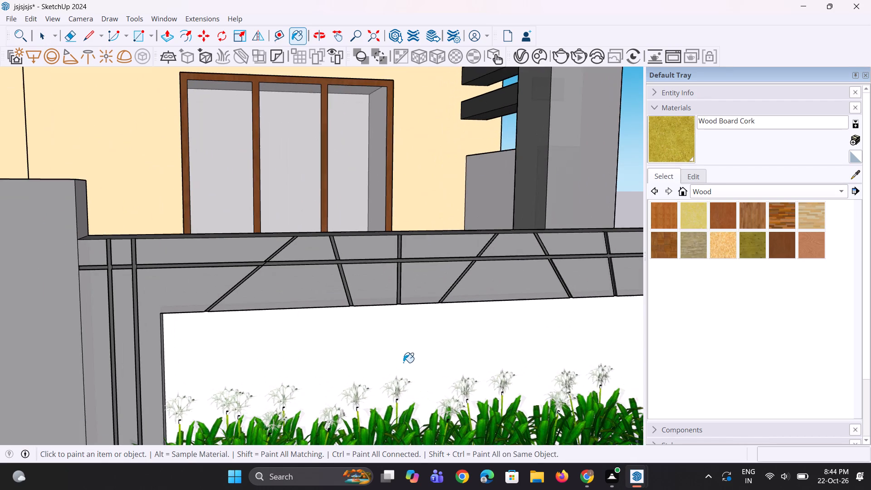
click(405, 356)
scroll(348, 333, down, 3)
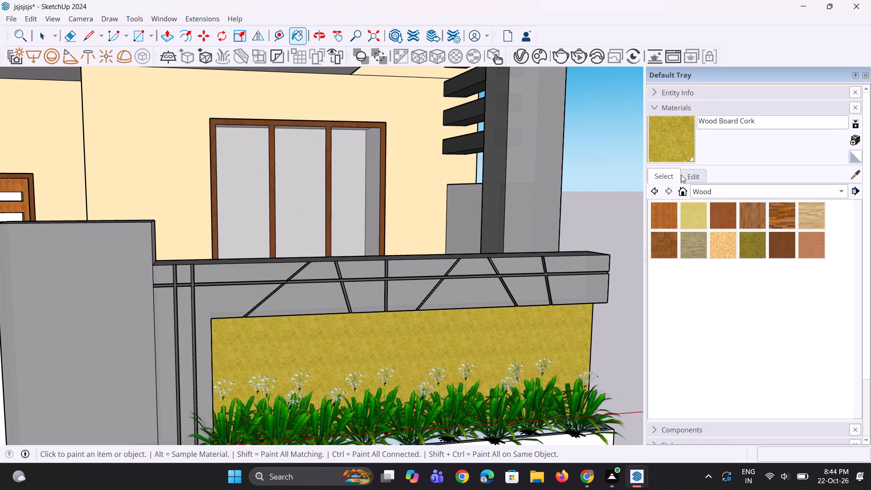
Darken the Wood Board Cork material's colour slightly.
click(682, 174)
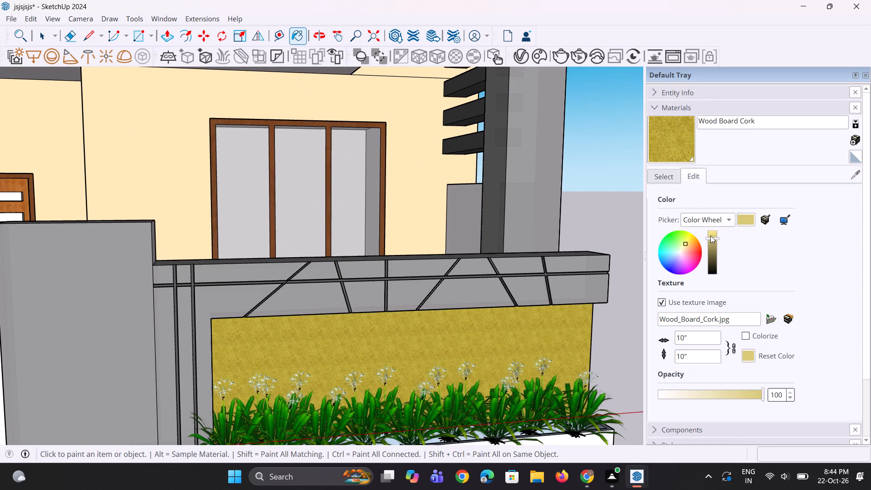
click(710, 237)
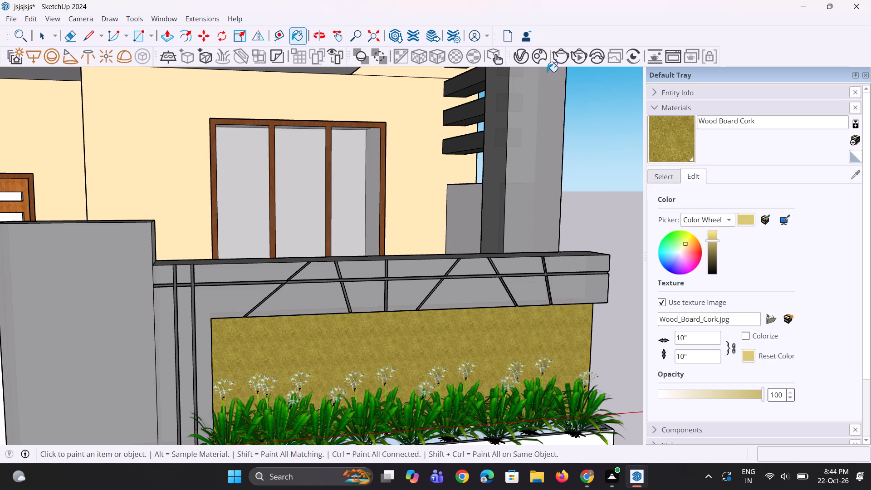
Create a new Generic V-Ray material with a pale yellow diffuse colour of R 0.909, G 0.891, B 0.585.
click(521, 62)
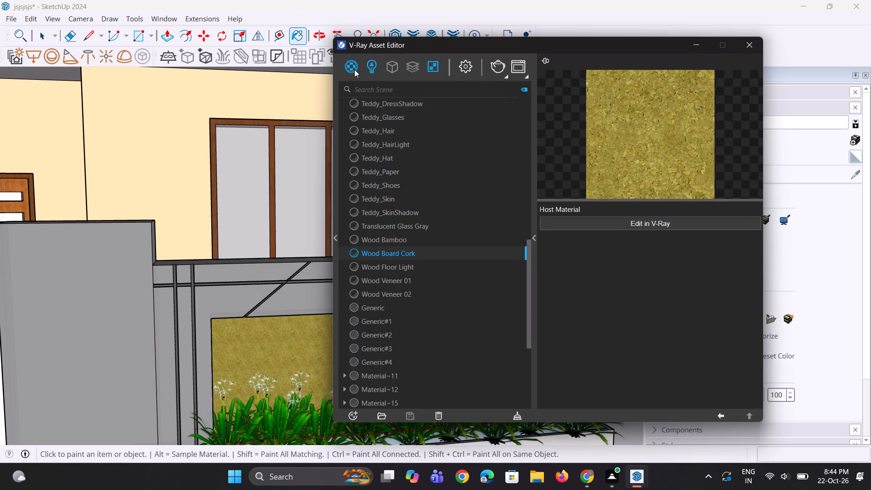
right_click(354, 65)
click(366, 89)
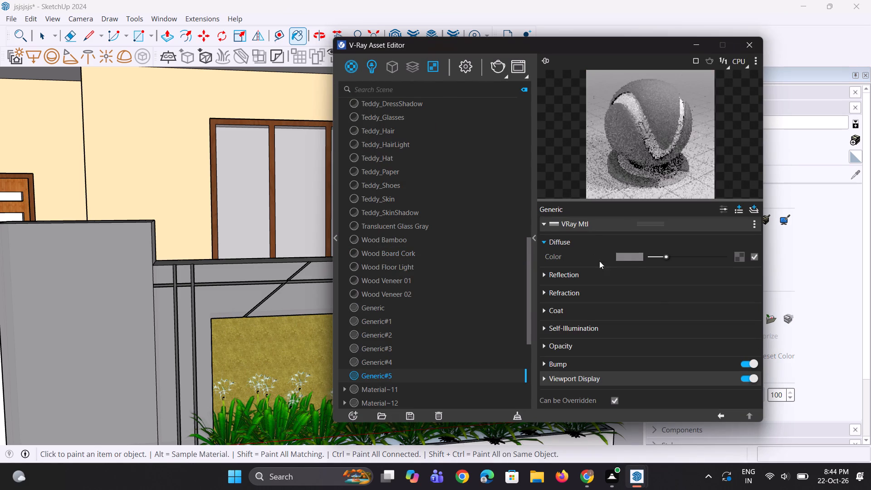
click(631, 259)
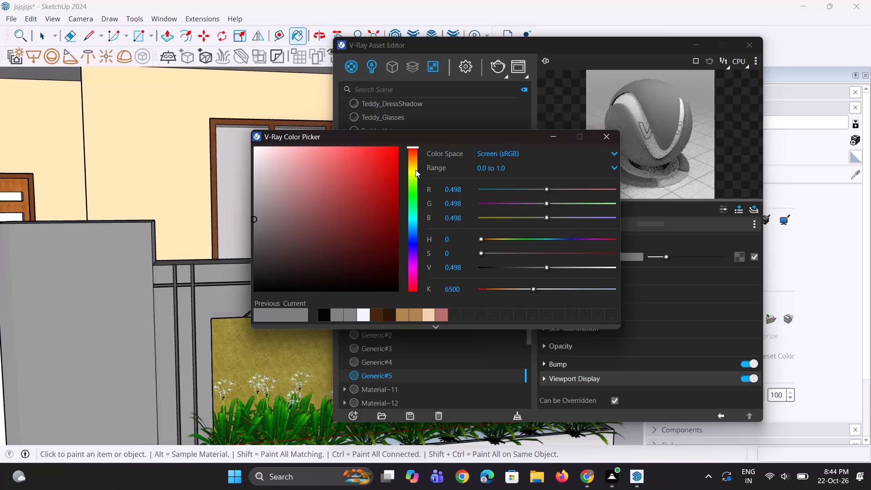
click(416, 170)
drag(324, 183, 291, 164)
drag(293, 162, 304, 157)
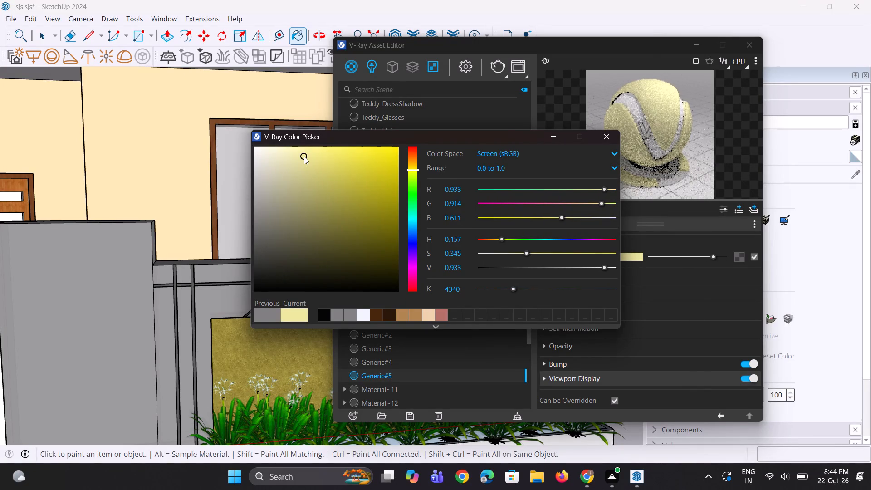
drag(304, 157, 313, 164)
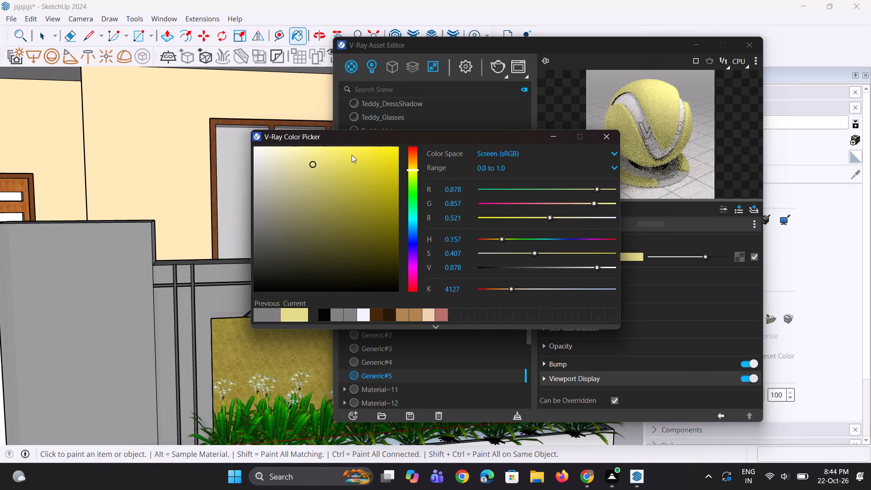
drag(313, 167, 301, 161)
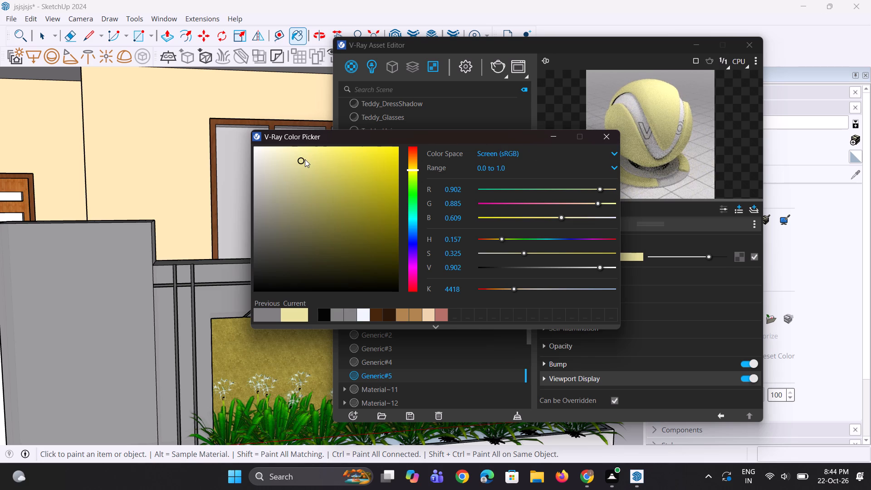
click(305, 159)
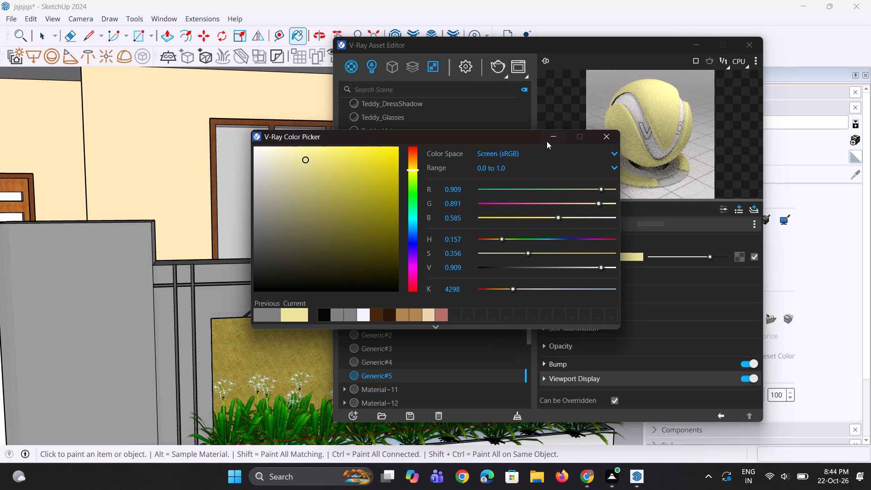
click(553, 138)
Give the pale yellow material a mid-grey reflection colour and a reflection glossiness of 0.95, and minimise the Asset Editor.
click(601, 269)
click(661, 288)
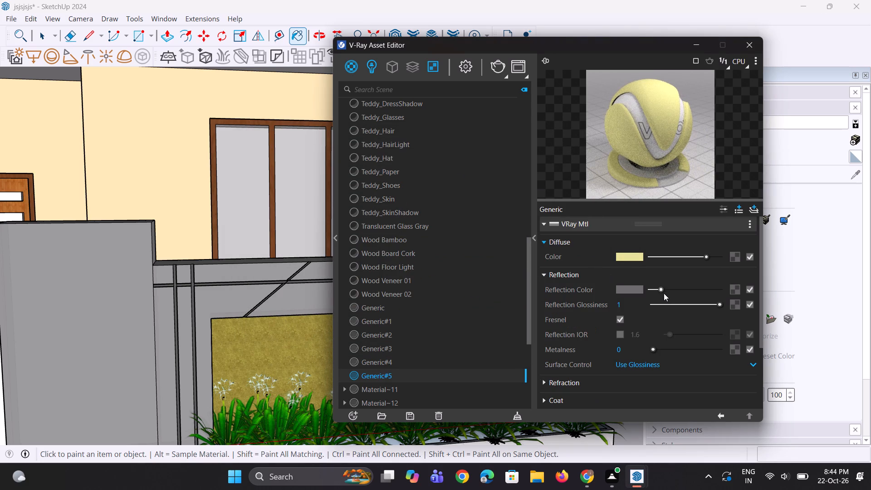
click(667, 289)
drag(630, 302, 589, 304)
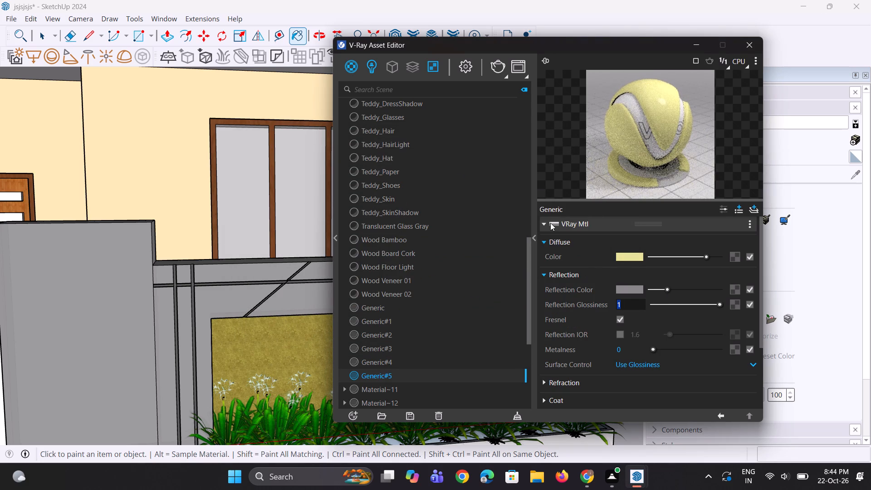
text(0.95)
key(Return)
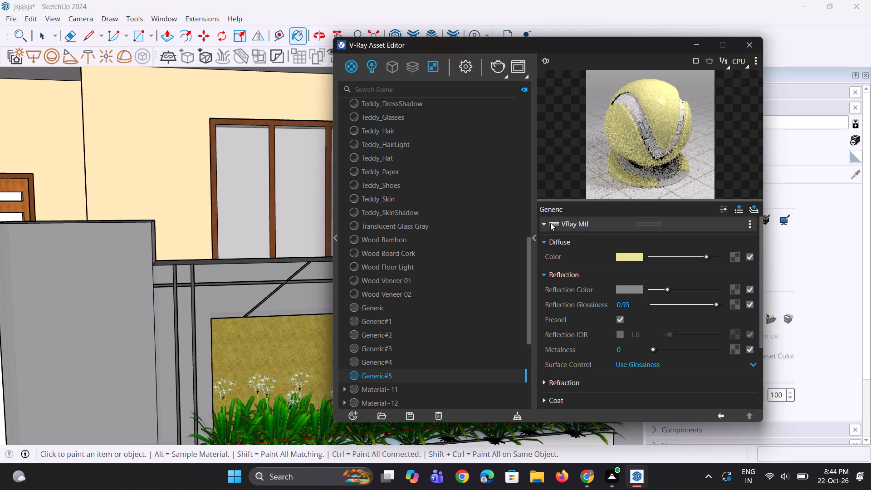
drag(629, 113, 633, 118)
click(696, 40)
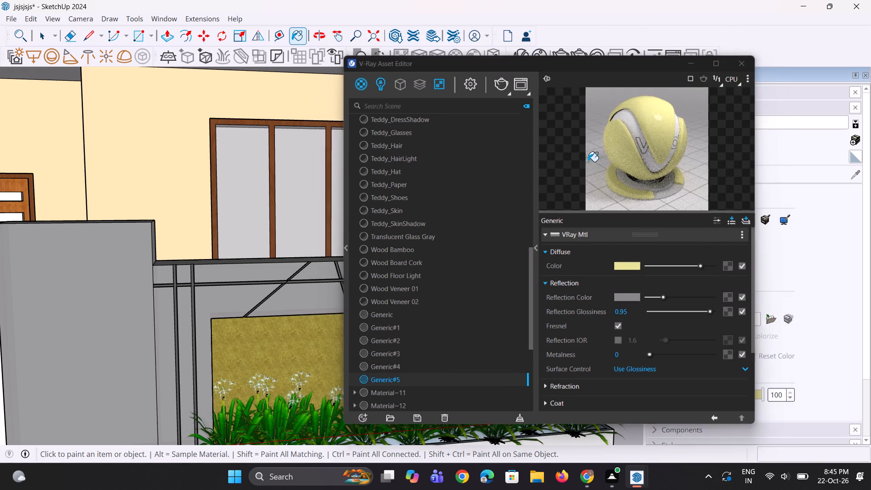
Paint the boundary wall panel behind the planter flowers with the new pale yellow Generic material.
click(466, 328)
scroll(509, 284, down, 5)
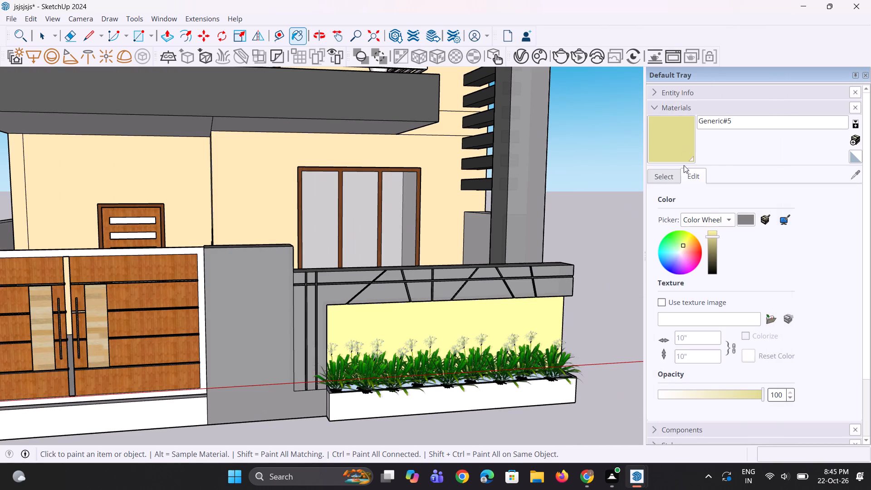
click(679, 140)
scroll(406, 270, down, 13)
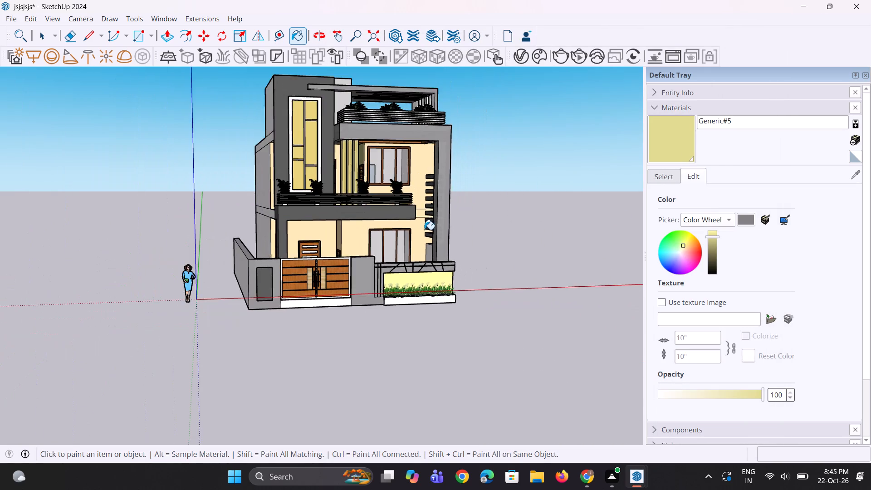
scroll(425, 230, up, 3)
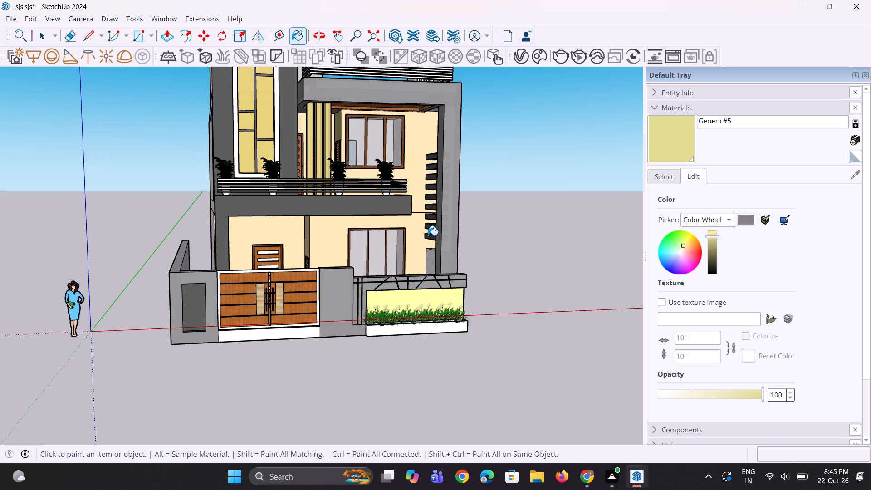
scroll(328, 199, down, 4)
scroll(305, 288, down, 3)
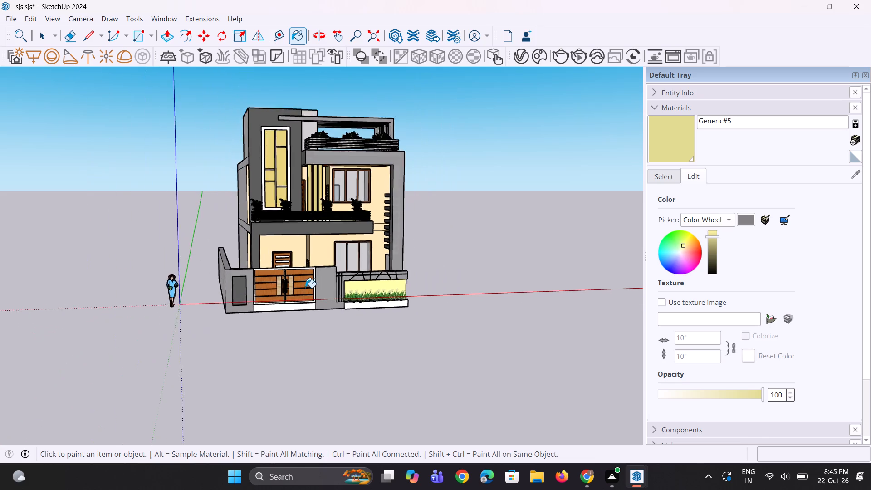
Bring the downloaded Tlon 865 ceiling light from the Cosmos library's Lighting category into the model and minimise the Asset Editor.
click(514, 64)
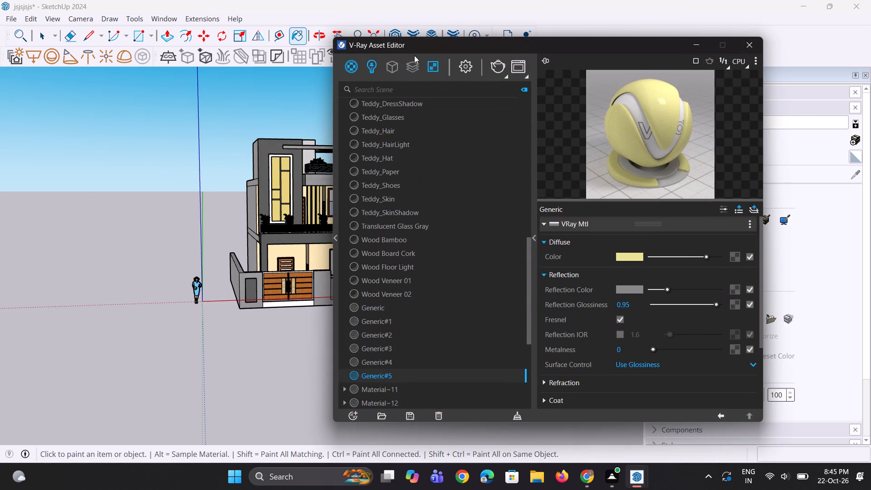
click(335, 243)
click(280, 103)
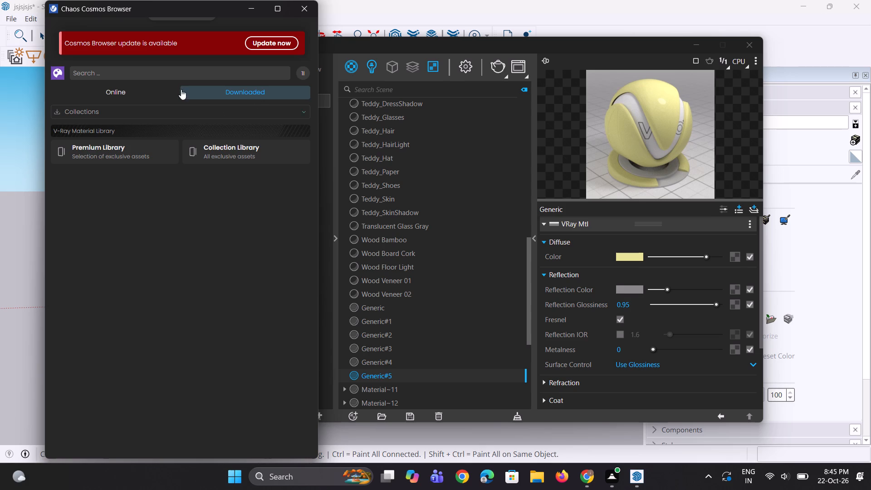
click(129, 108)
click(113, 131)
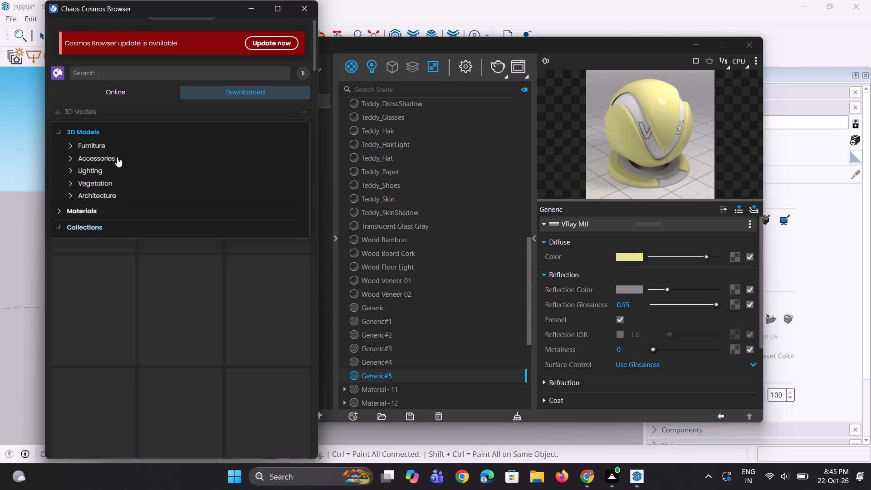
click(118, 171)
click(131, 187)
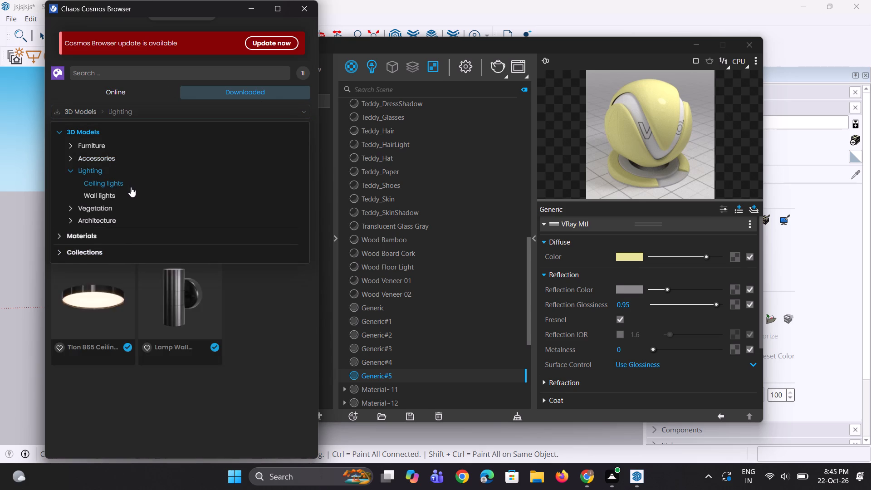
click(194, 190)
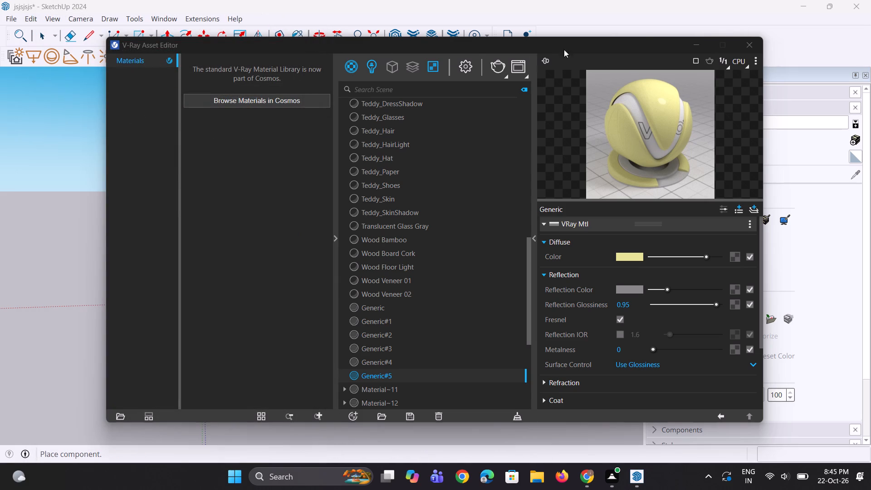
click(691, 48)
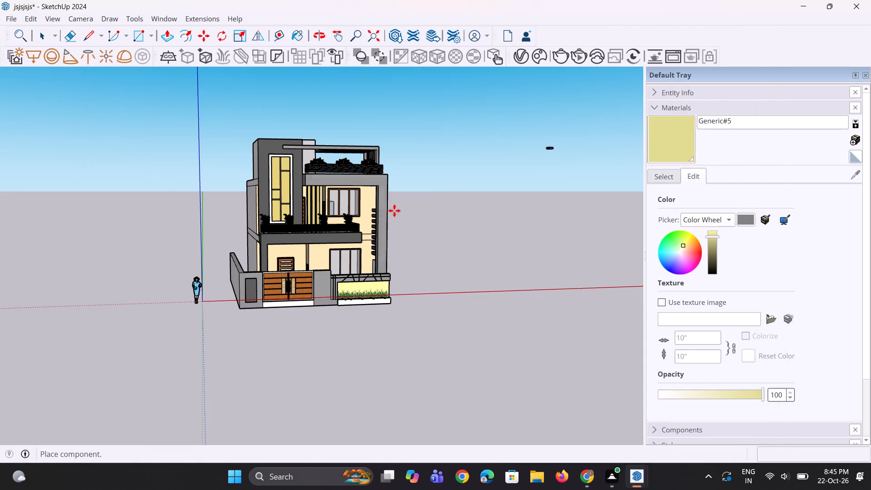
Place the ceiling light under the rooftop pergola, near the end of its slats beside the tower wall.
scroll(368, 216, down, 3)
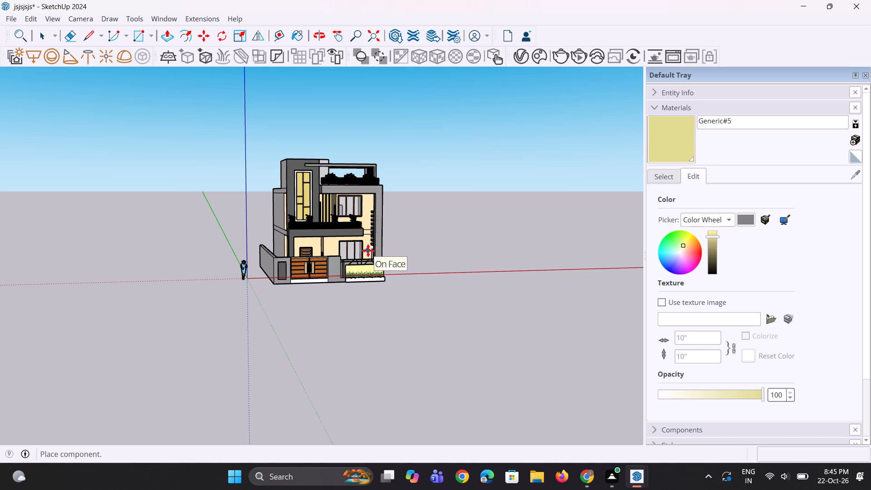
scroll(372, 267, down, 4)
middle_drag(374, 263, 362, 176)
scroll(362, 207, up, 2)
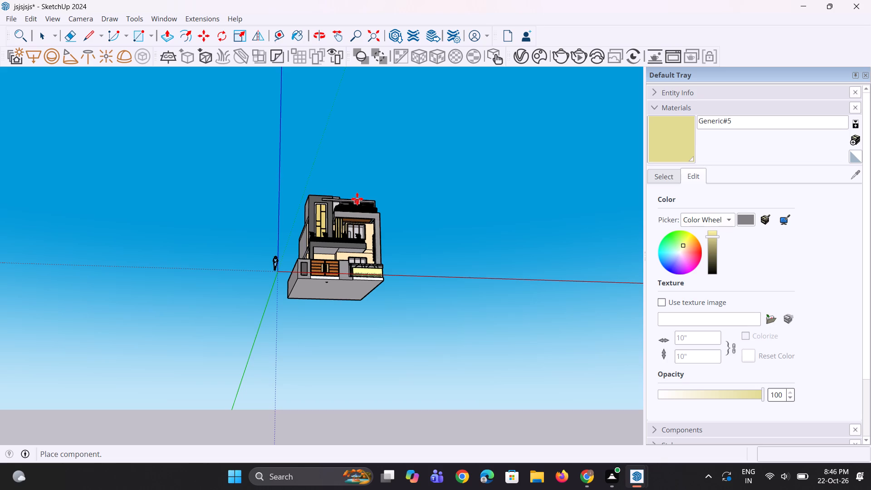
scroll(357, 198, up, 2)
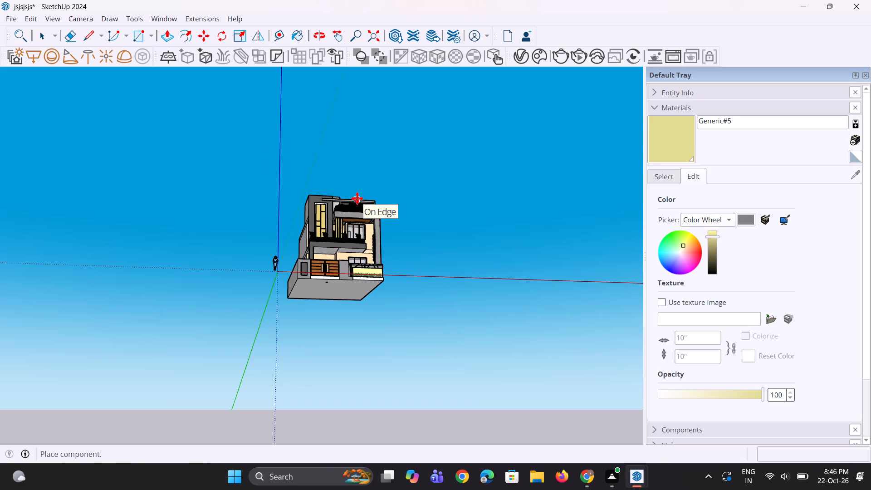
scroll(357, 198, up, 4)
scroll(357, 198, up, 17)
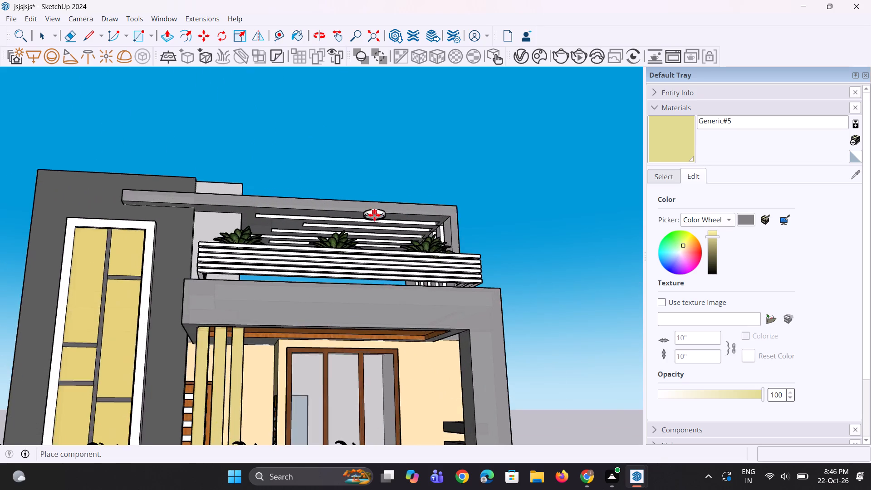
scroll(374, 215, up, 11)
scroll(389, 270, up, 2)
middle_drag(389, 270, 388, 247)
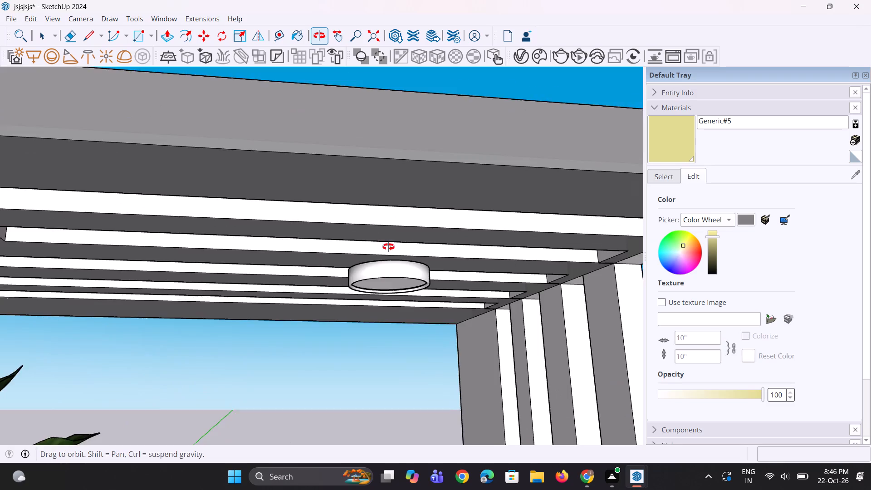
middle_drag(388, 247, 391, 211)
middle_drag(392, 211, 339, 348)
scroll(354, 305, down, 3)
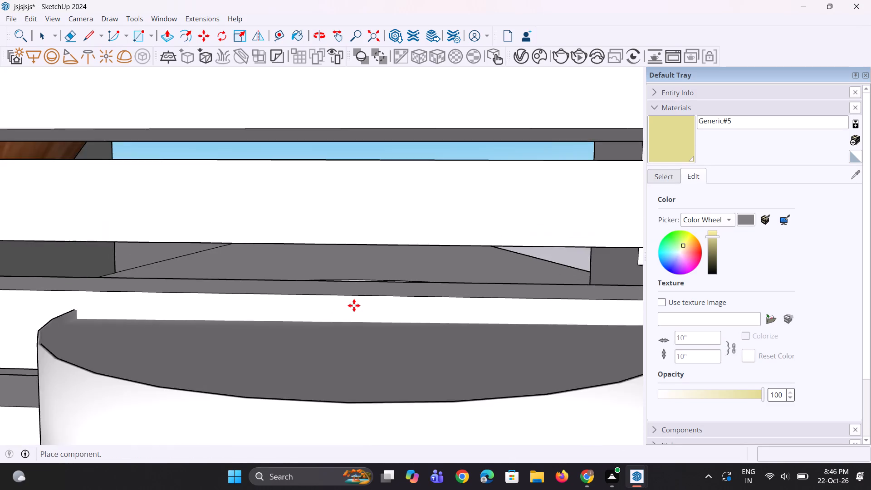
scroll(354, 305, down, 20)
scroll(354, 305, down, 10)
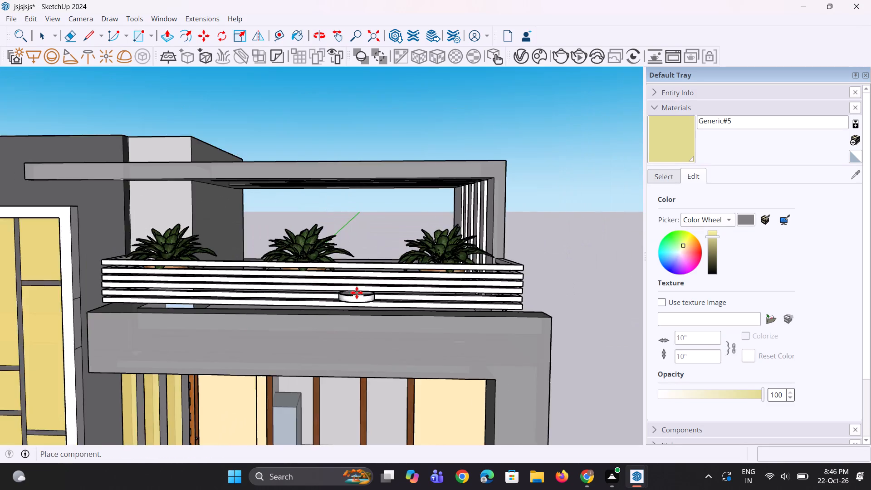
scroll(357, 293, down, 5)
scroll(359, 230, up, 10)
middle_drag(360, 206, 367, 159)
scroll(269, 157, up, 11)
click(184, 191)
middle_drag(185, 229, 206, 223)
key(Escape)
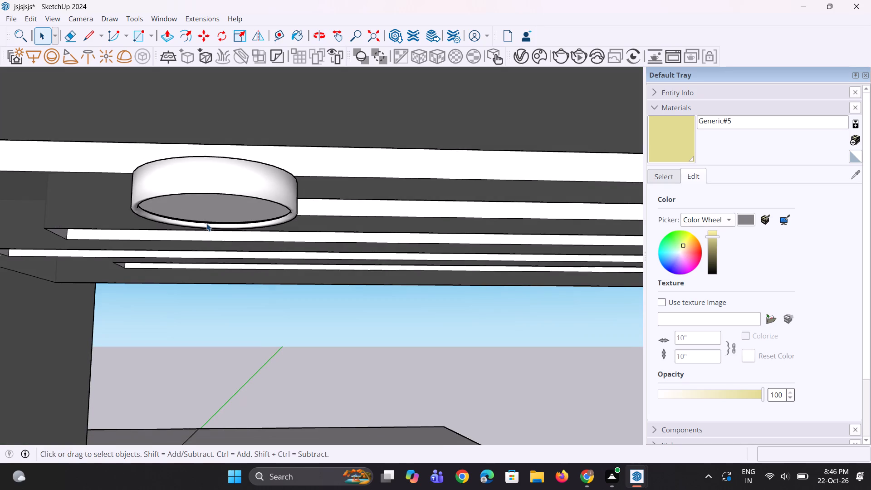
Uniformly scale the placed ceiling light down to less than half its size.
key(v)
key(space)
key(space)
click(213, 182)
key(s)
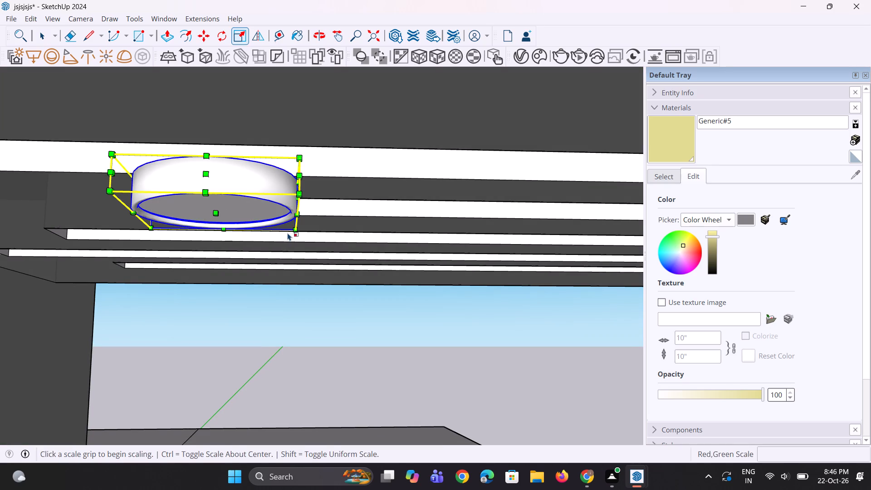
click(296, 230)
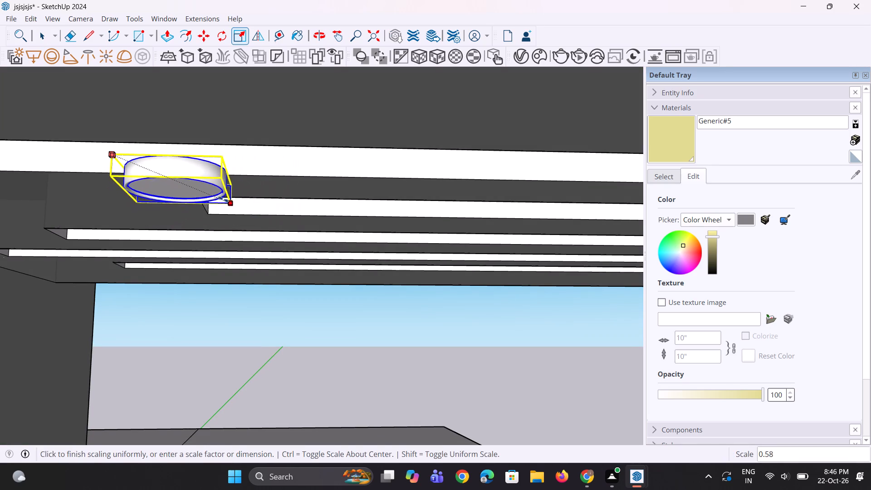
click(190, 186)
Move the ceiling light about 2' 1" onto the solid underside at the pergola slats' end and lower it about 1".
middle_drag(195, 197, 202, 162)
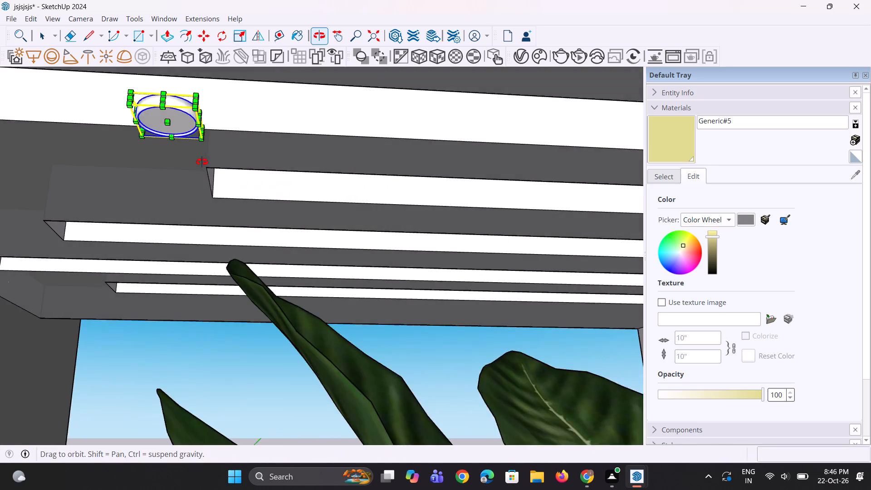
middle_drag(202, 162, 228, 163)
scroll(221, 161, up, 1)
key(m)
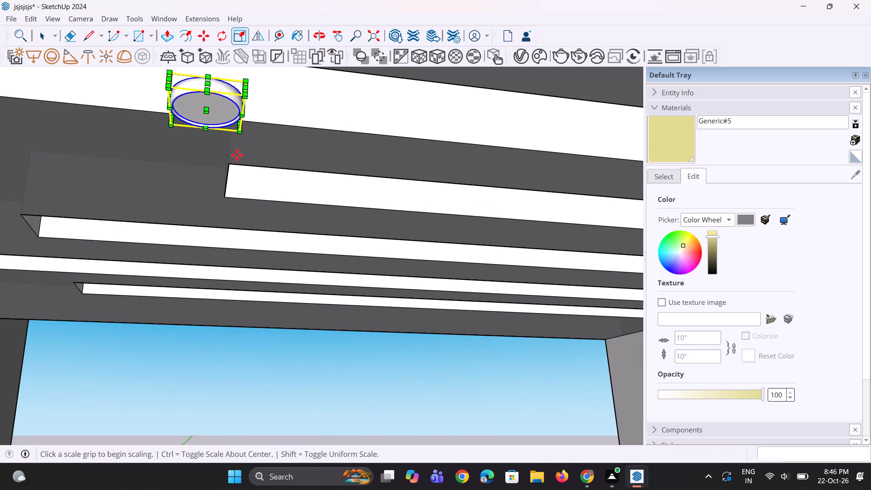
click(235, 134)
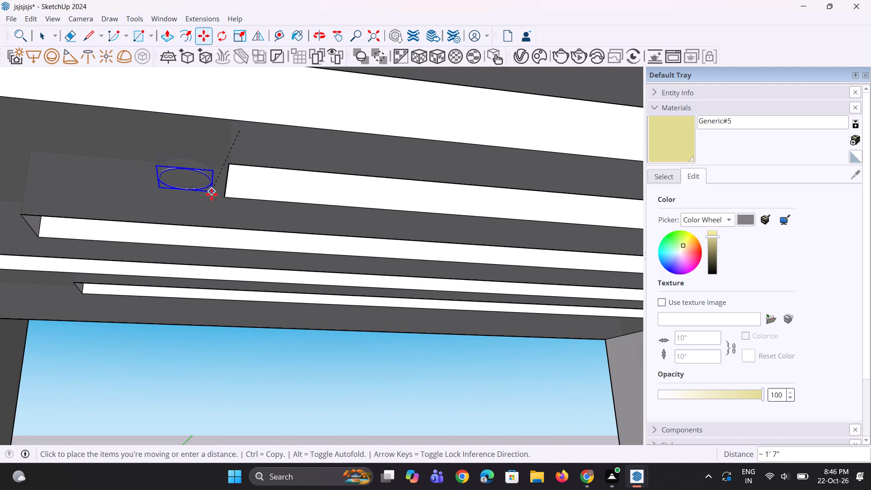
click(207, 210)
drag(207, 210, 206, 216)
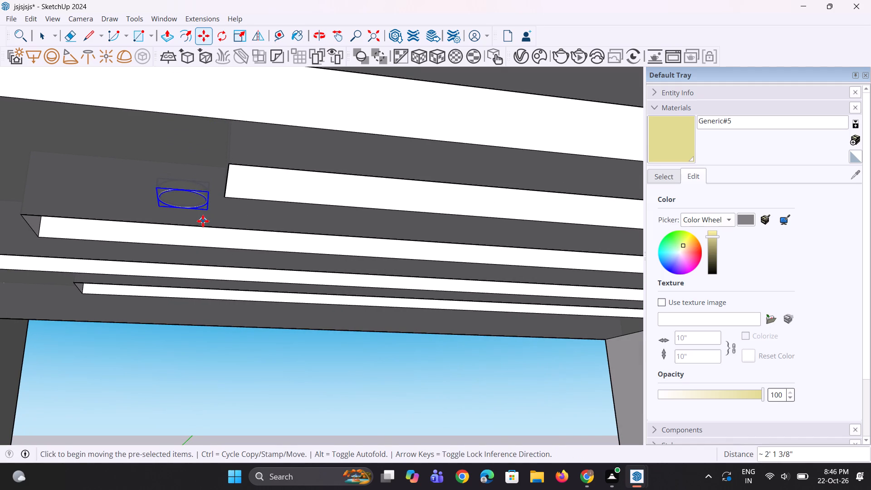
middle_drag(204, 217, 160, 226)
scroll(193, 219, up, 7)
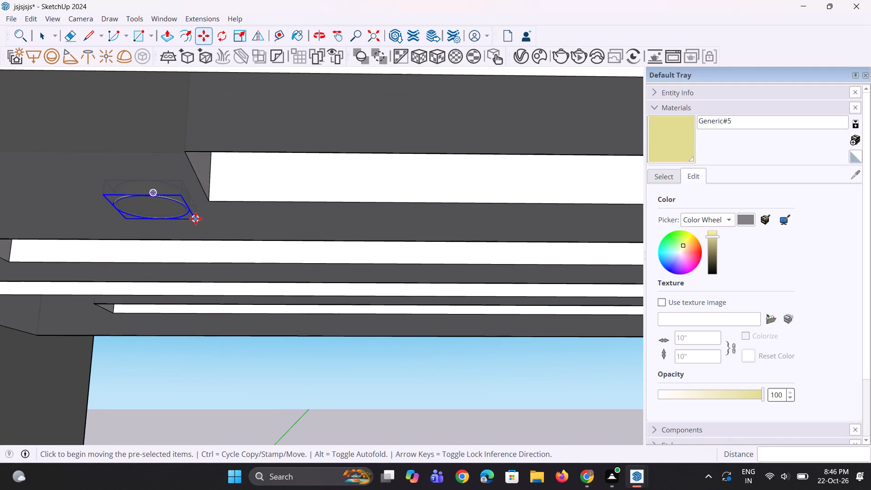
click(196, 218)
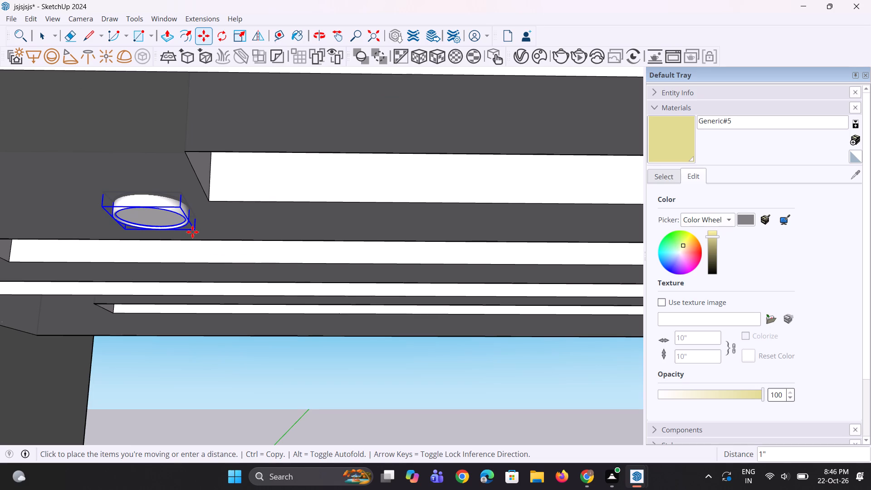
click(192, 232)
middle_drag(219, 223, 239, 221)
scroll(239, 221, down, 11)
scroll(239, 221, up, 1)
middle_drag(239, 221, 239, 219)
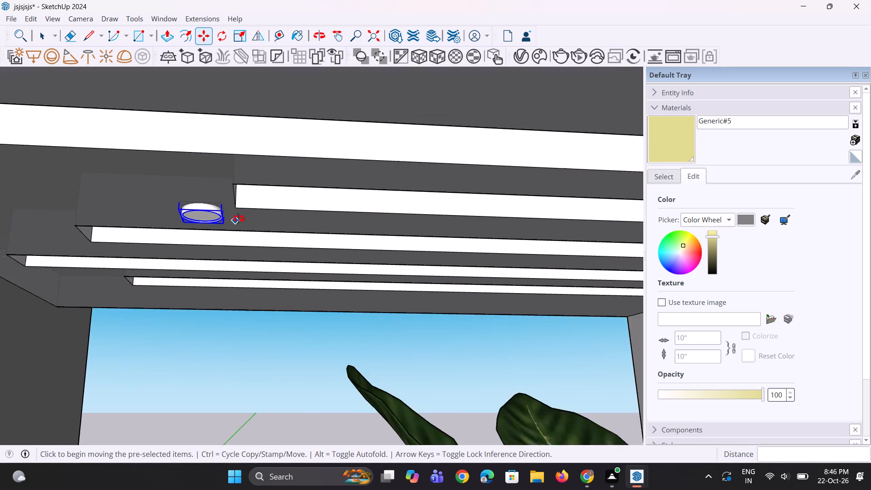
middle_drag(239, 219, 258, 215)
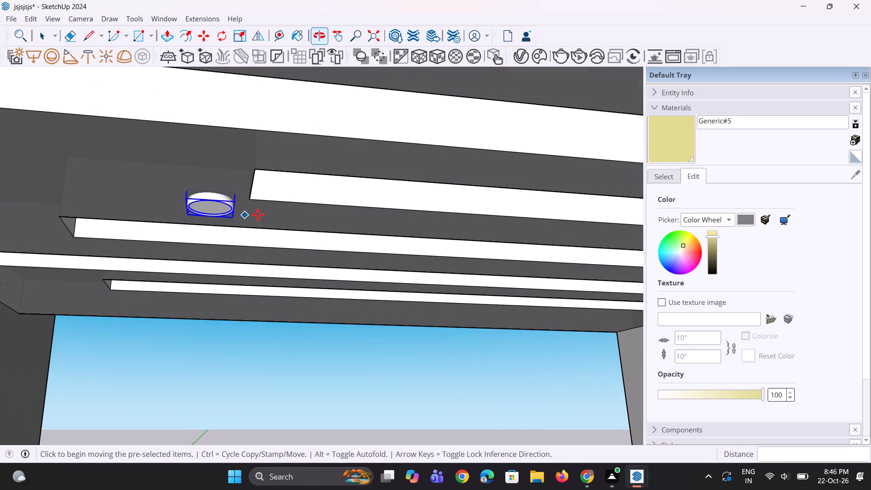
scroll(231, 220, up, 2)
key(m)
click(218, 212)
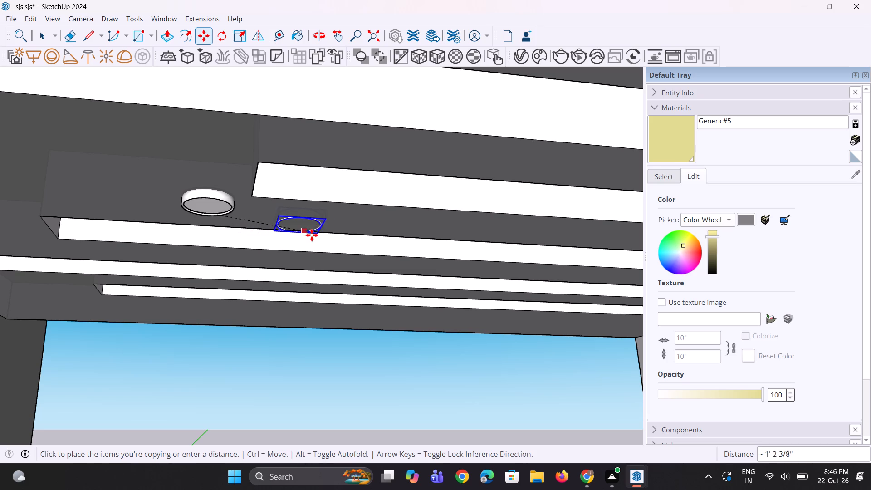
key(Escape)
Shift the ceiling light about 4 3/16" across the pergola's underside, between the ends of two slat openings.
scroll(253, 220, down, 5)
middle_drag(405, 239, 239, 225)
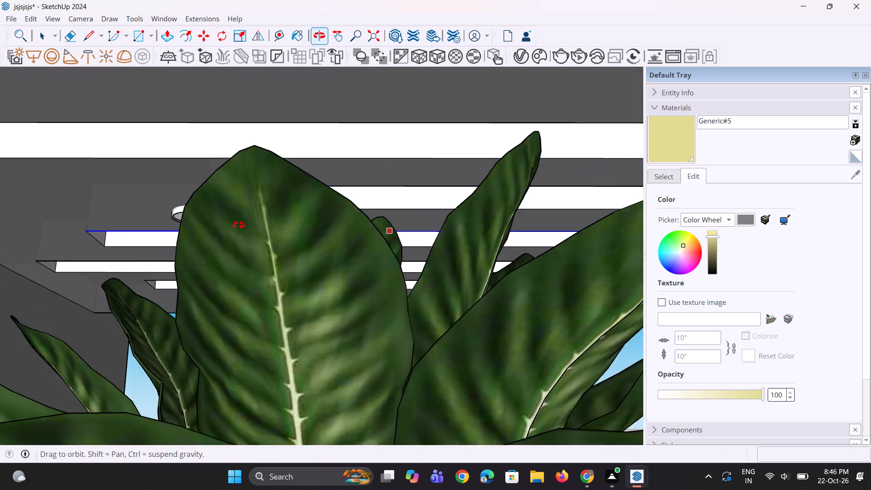
middle_drag(239, 225, 64, 217)
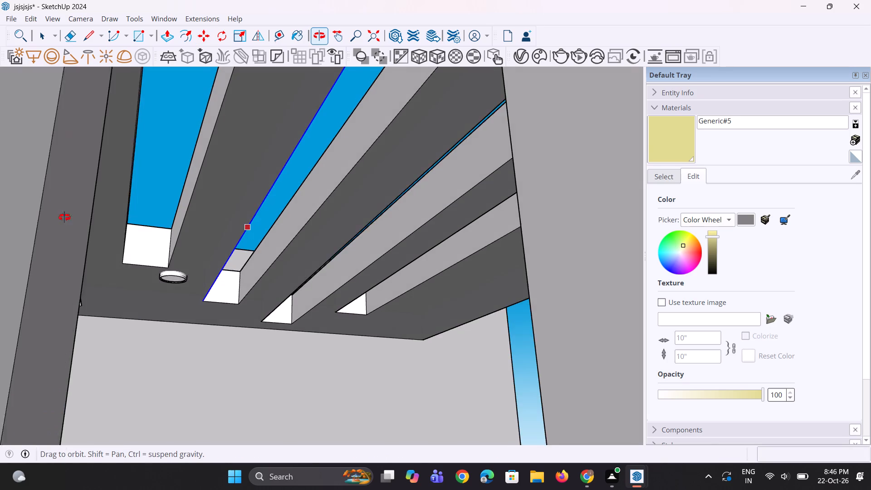
middle_drag(64, 217, 64, 218)
scroll(203, 265, up, 5)
click(174, 285)
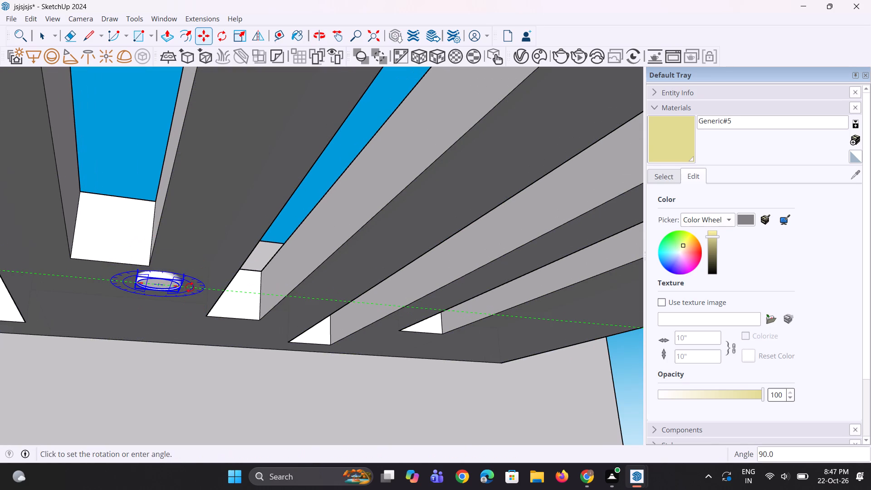
key(m)
click(182, 284)
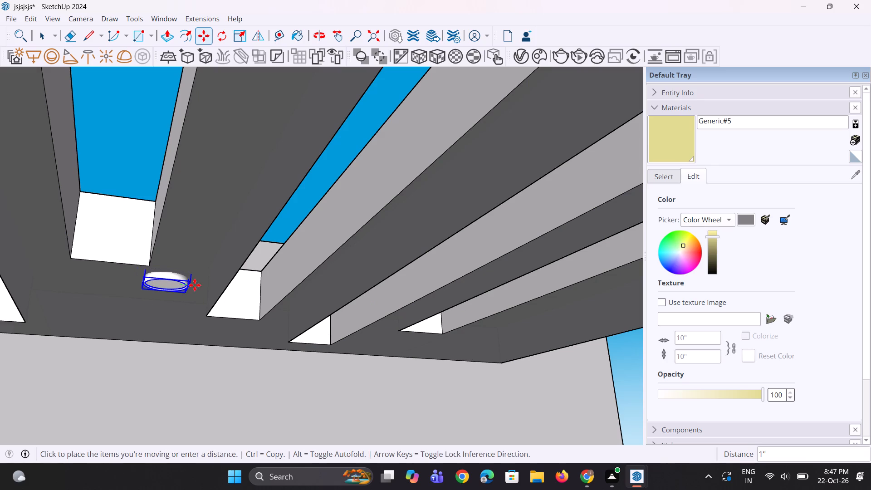
click(210, 288)
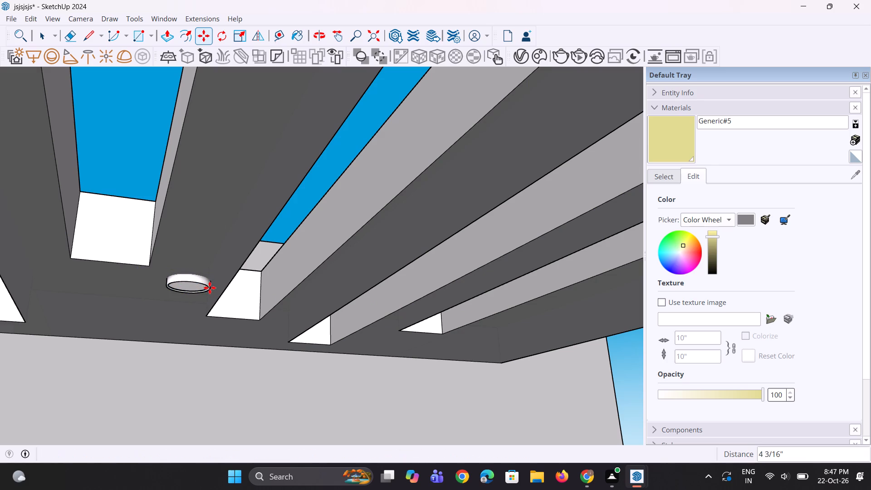
Copy the ceiling light about 3' 6 11/16" along the pergola's underside, parallel to the slats and away from the tower wall.
key(m)
click(208, 285)
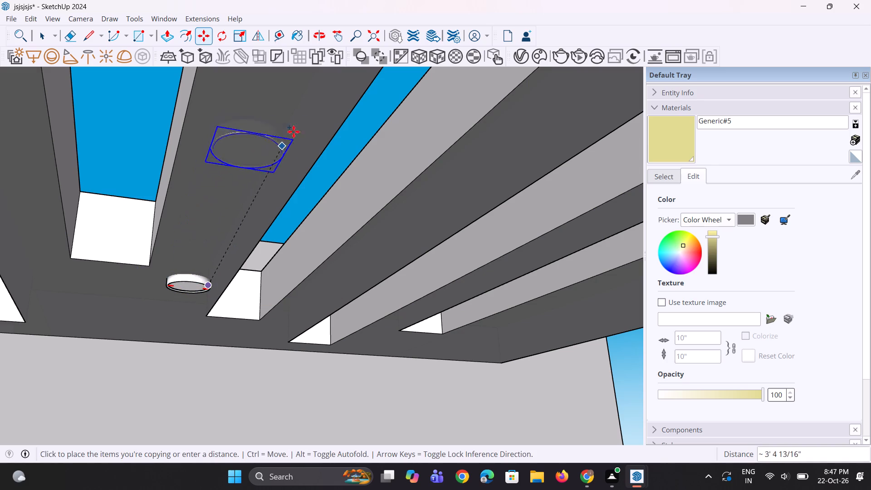
scroll(304, 114, down, 17)
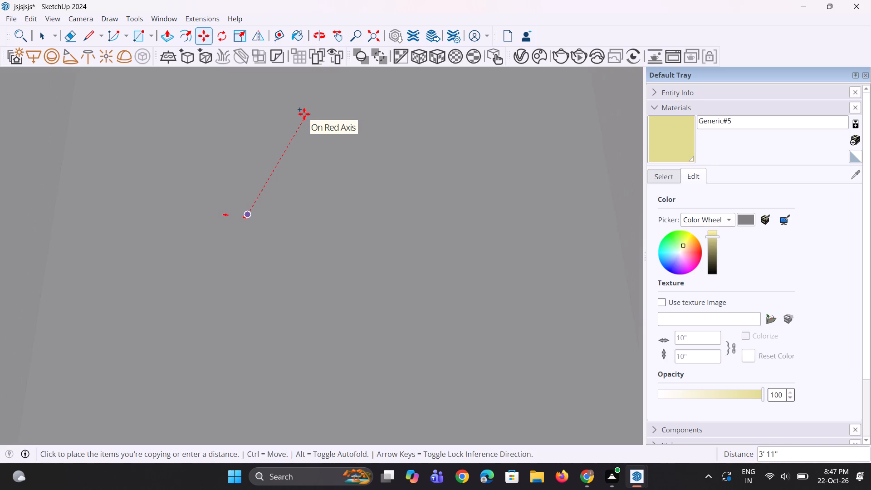
scroll(304, 114, down, 18)
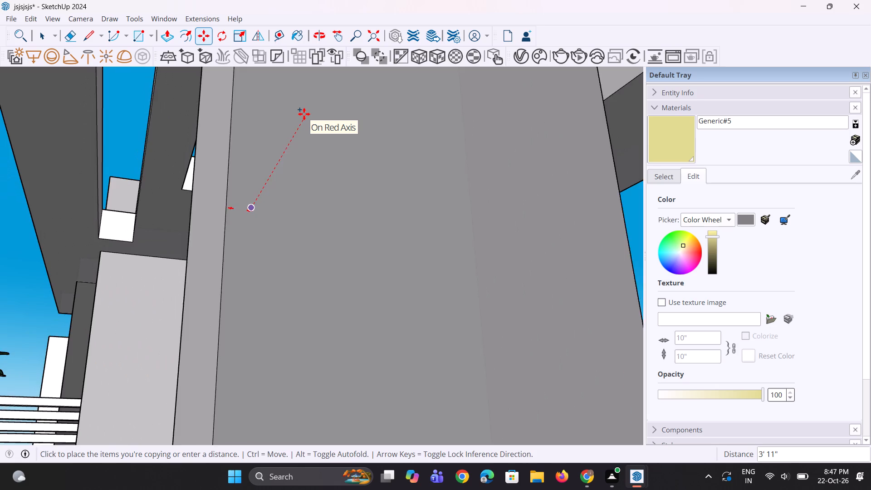
scroll(304, 114, down, 15)
middle_drag(304, 114, 304, 121)
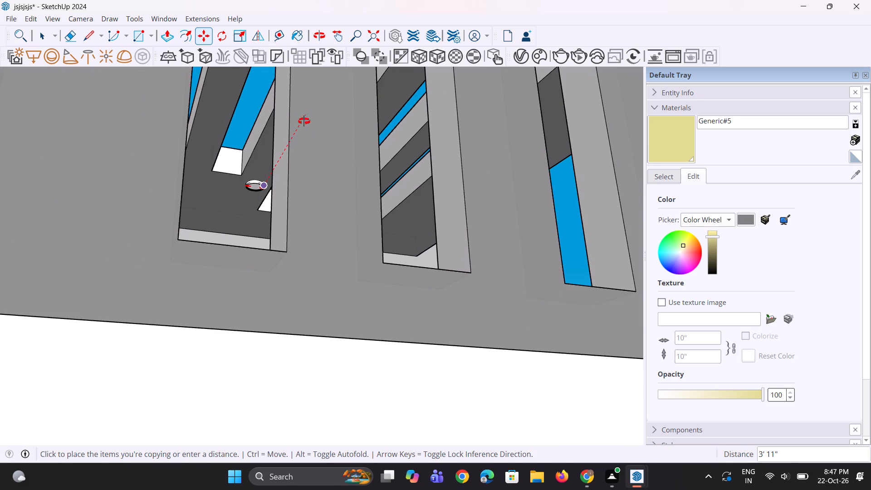
middle_drag(304, 121, 314, 167)
scroll(314, 167, down, 16)
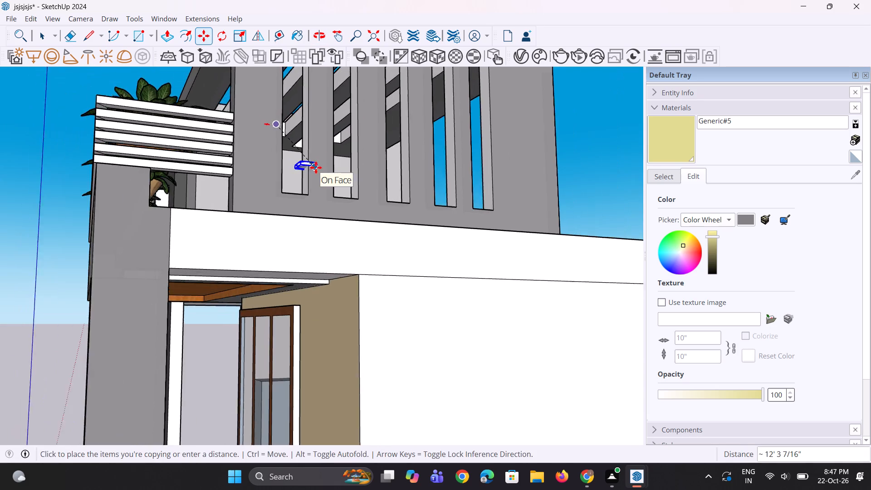
middle_drag(263, 100, 367, 143)
scroll(347, 122, up, 8)
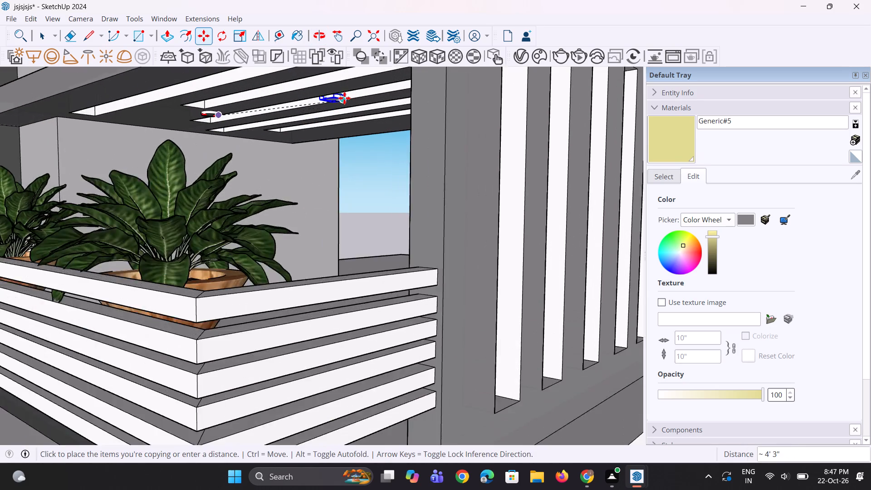
scroll(344, 98, up, 9)
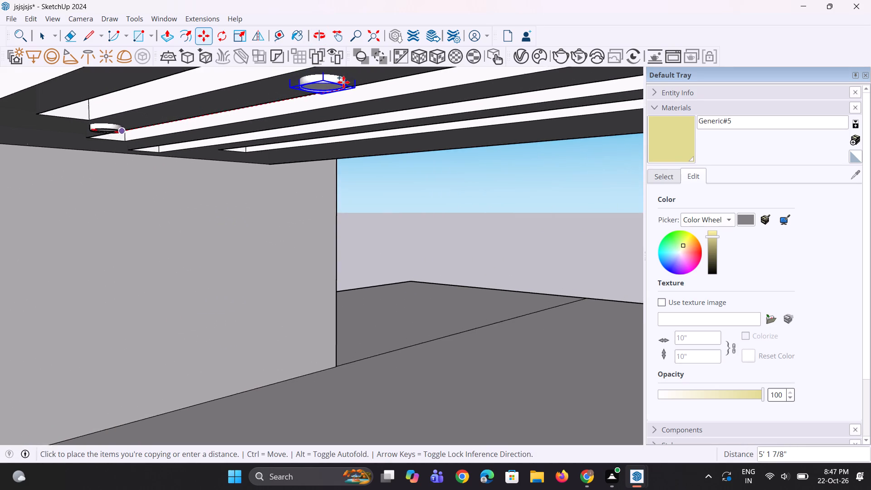
scroll(343, 82, down, 2)
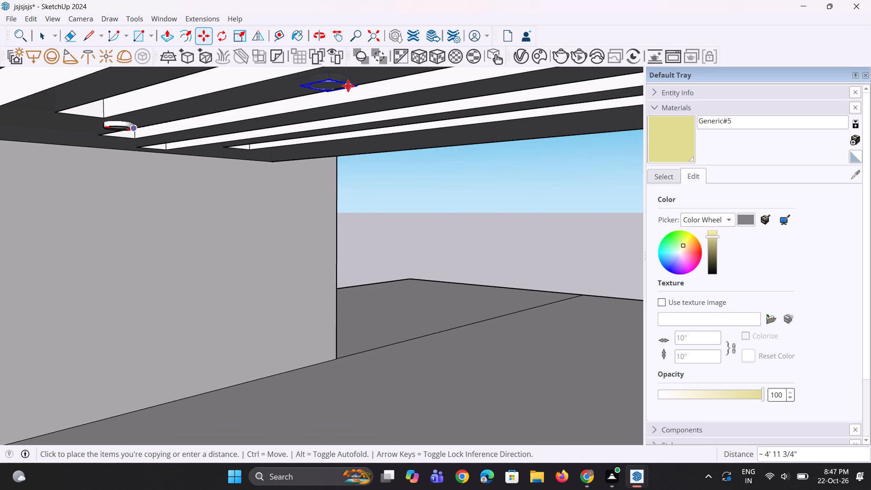
scroll(312, 107, down, 1)
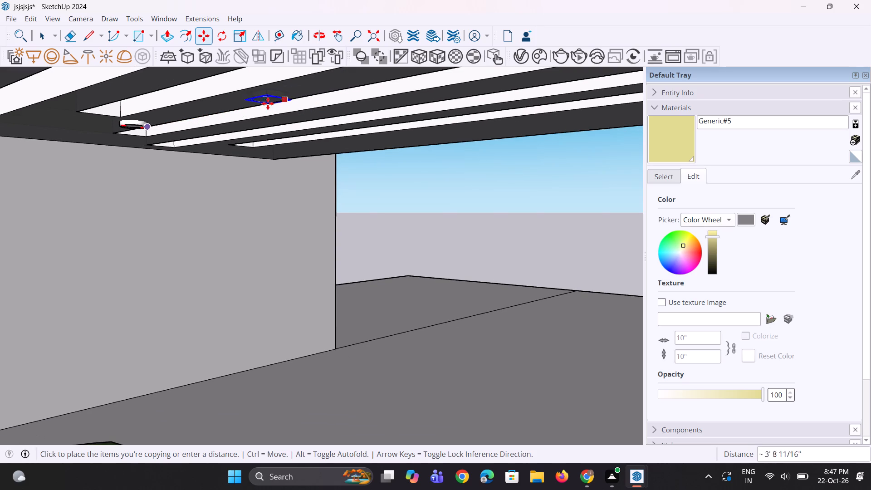
scroll(175, 159, down, 4)
middle_drag(185, 165, 317, 137)
scroll(342, 104, up, 6)
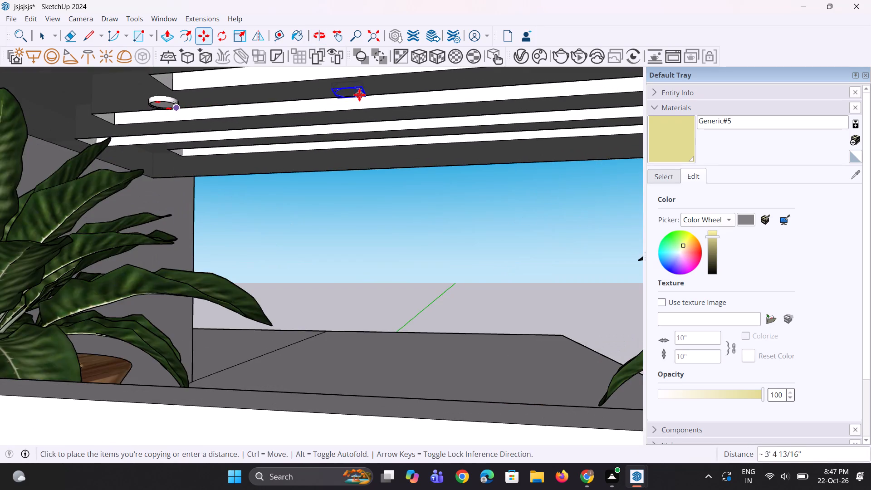
scroll(389, 87, up, 4)
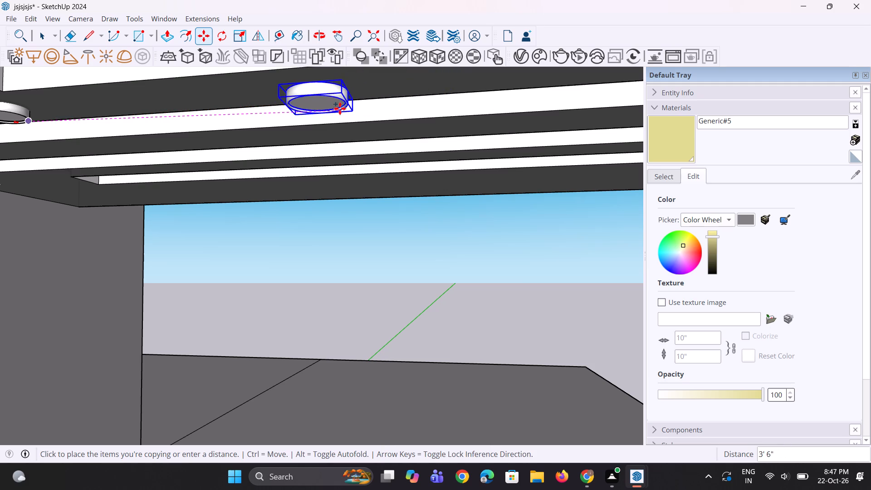
click(356, 103)
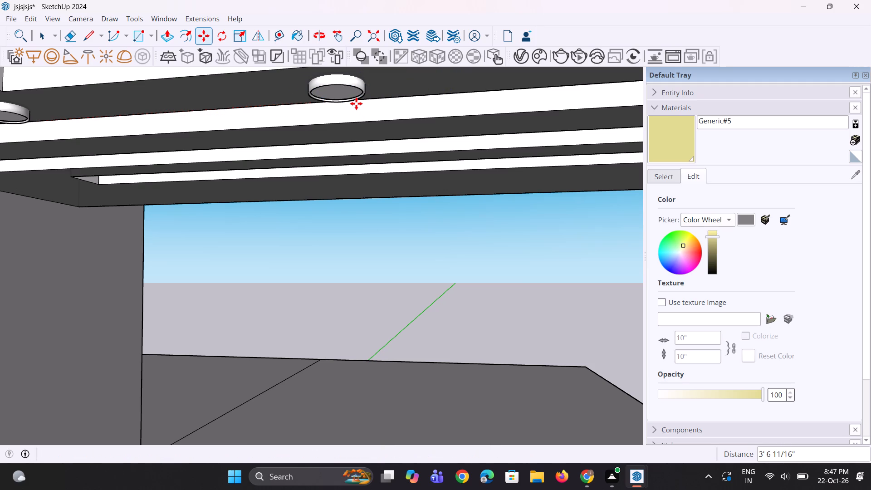
Repeat the light copy with the multiplier *2 to form an evenly spaced row under the pergola.
text(*2)
key(Return)
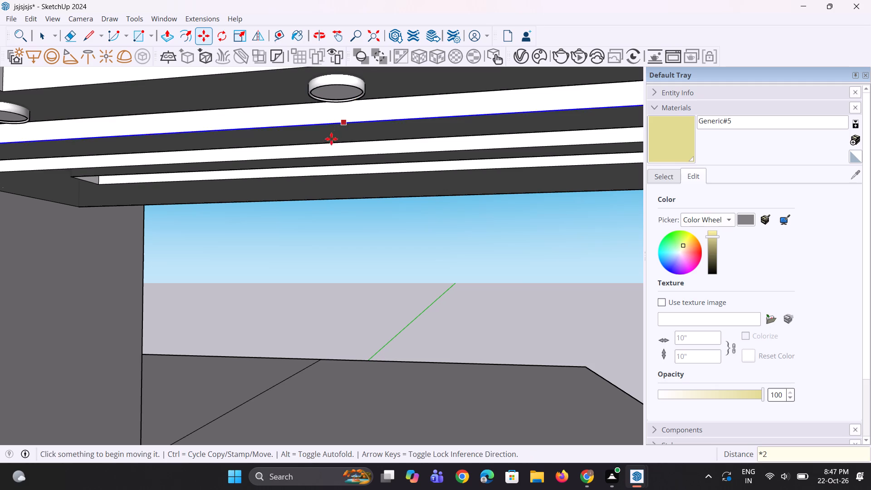
scroll(308, 154, down, 11)
scroll(306, 155, up, 1)
middle_drag(306, 155, 334, 161)
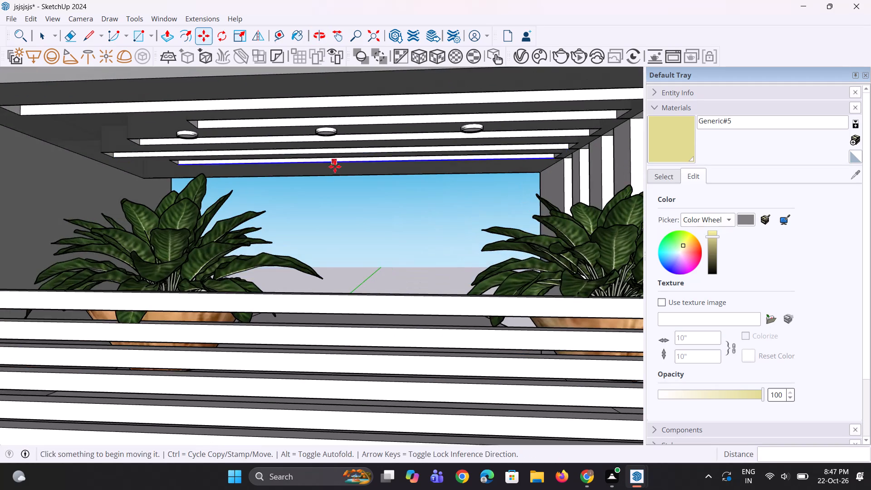
scroll(335, 167, down, 5)
key(space)
key(space)
key(space)
scroll(331, 149, down, 4)
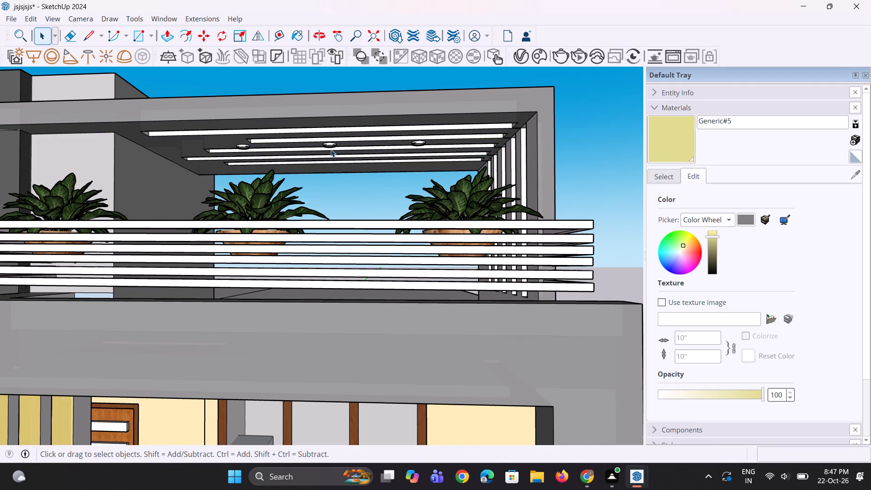
Copy the row of three ceiling lights about 3' 8 7/16" along the green axis to the solid underside near the pergola's front edge.
click(527, 141)
scroll(391, 143, up, 6)
middle_drag(188, 105, 196, 79)
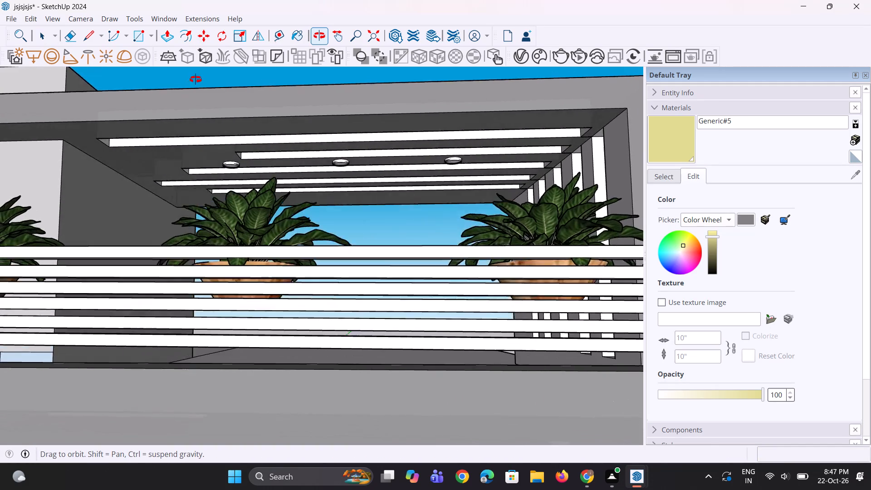
middle_drag(196, 79, 200, 69)
click(225, 168)
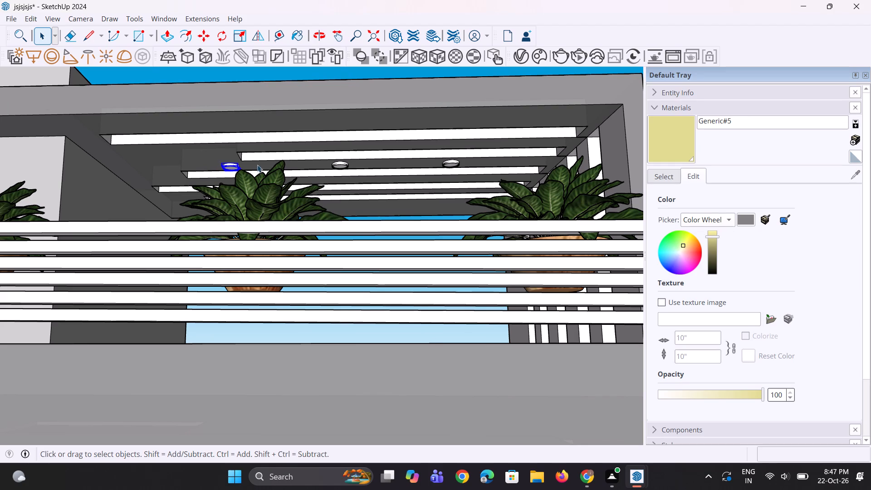
ctrl+click(337, 167)
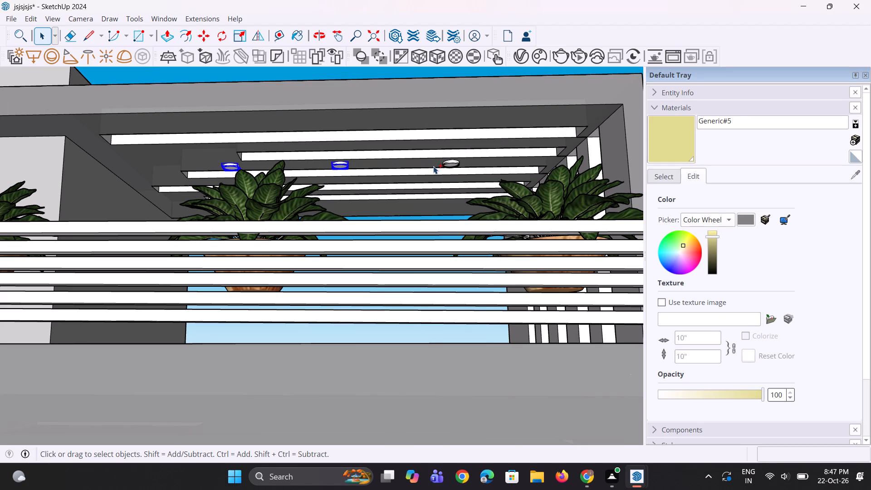
ctrl+click(442, 166)
ctrl+click(447, 166)
key(m)
click(345, 162)
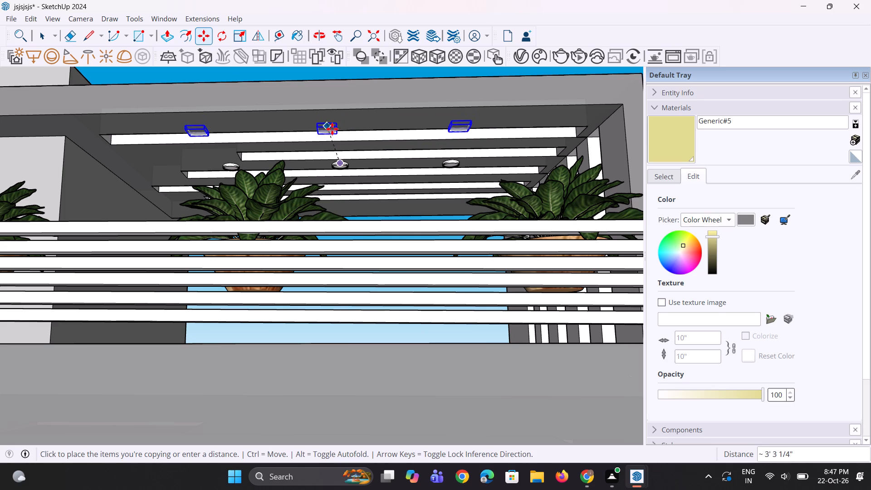
middle_drag(332, 120, 231, 110)
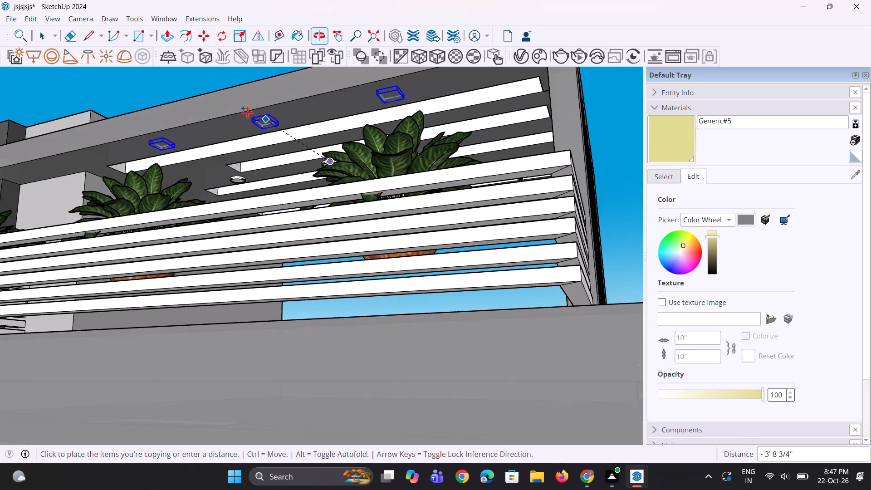
scroll(288, 118, up, 5)
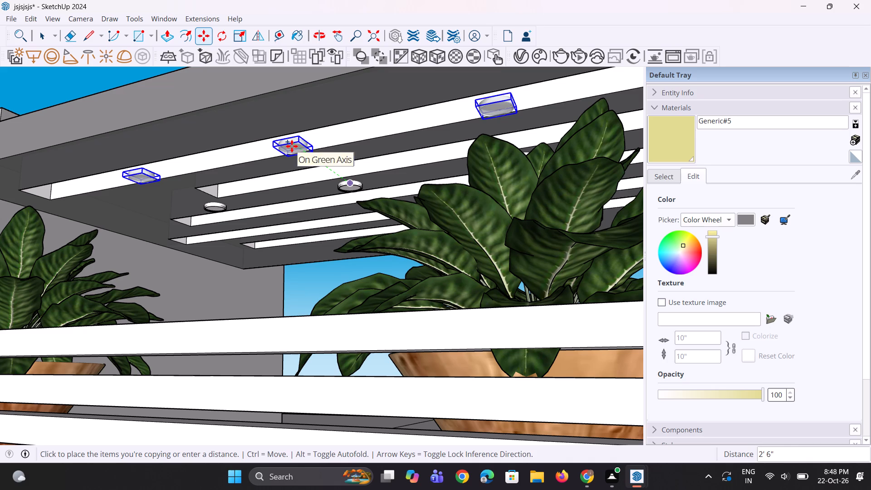
click(257, 116)
middle_drag(239, 145, 280, 168)
key(space)
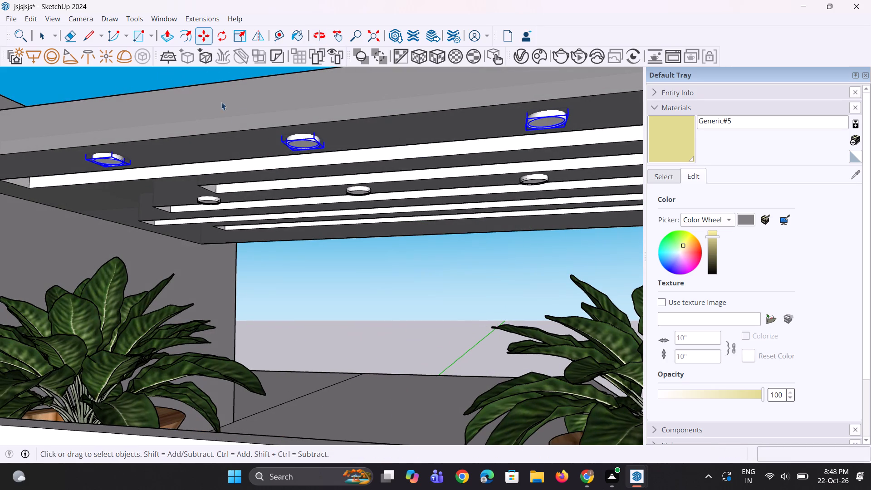
key(space)
click(176, 74)
Copy the front-row light farthest from the tower down onto the wooden ceiling above the framed window.
scroll(251, 243, down, 12)
scroll(260, 245, up, 1)
middle_drag(260, 245, 322, 246)
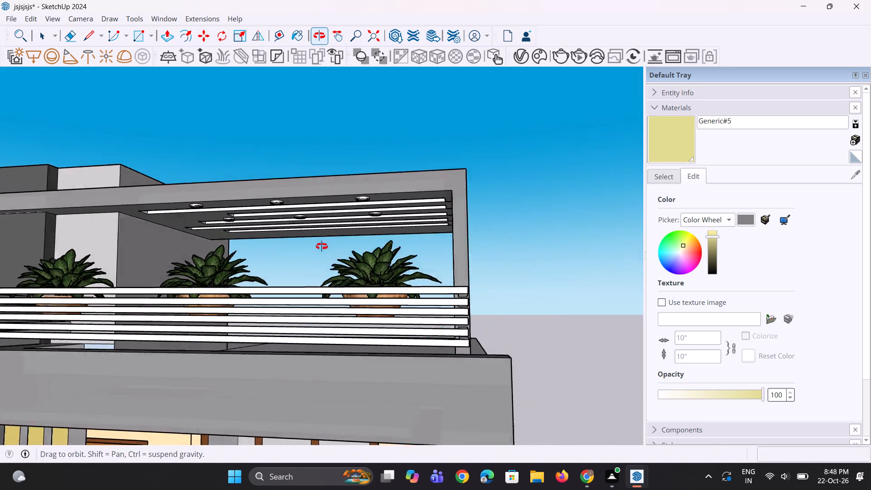
middle_drag(322, 246, 329, 238)
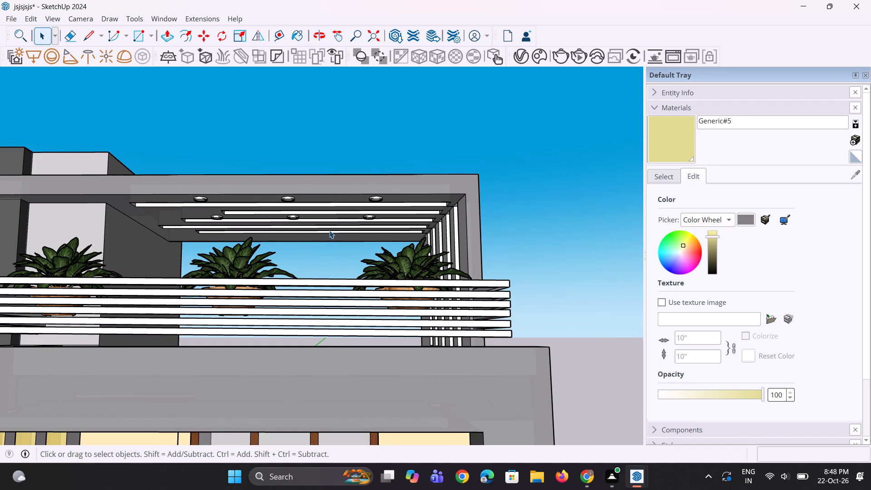
click(378, 197)
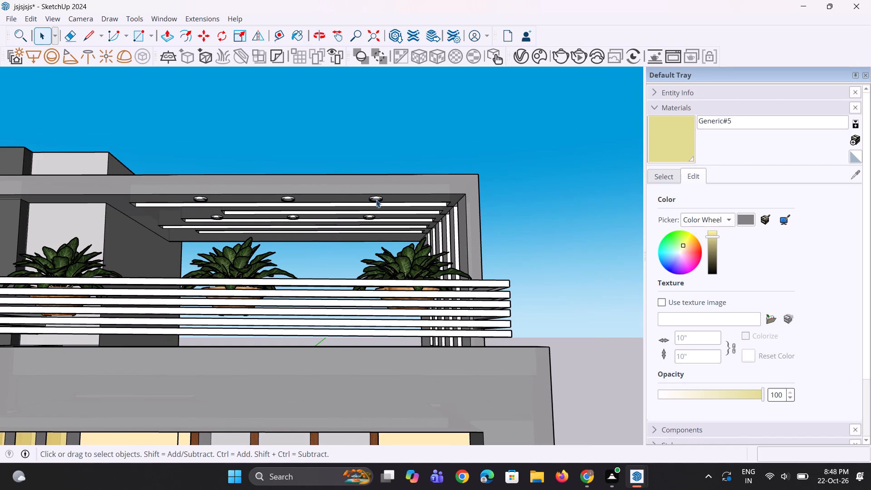
click(376, 200)
scroll(376, 200, up, 2)
key(m)
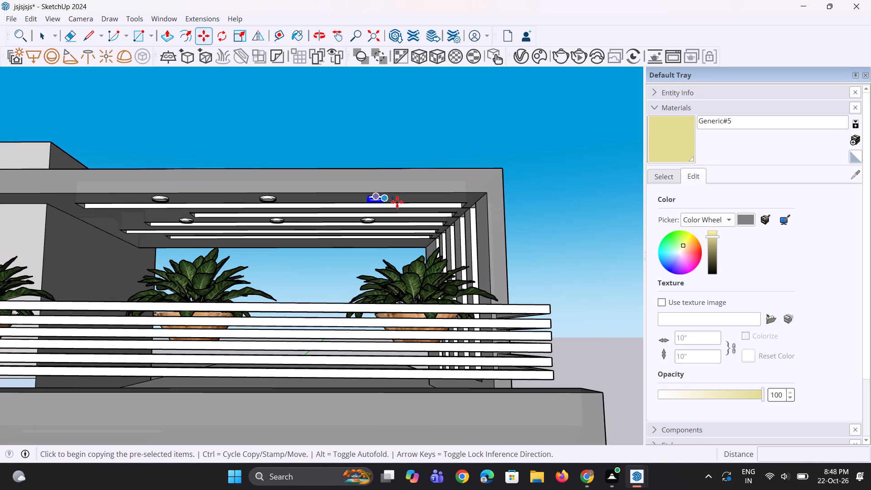
click(388, 198)
scroll(382, 267, down, 9)
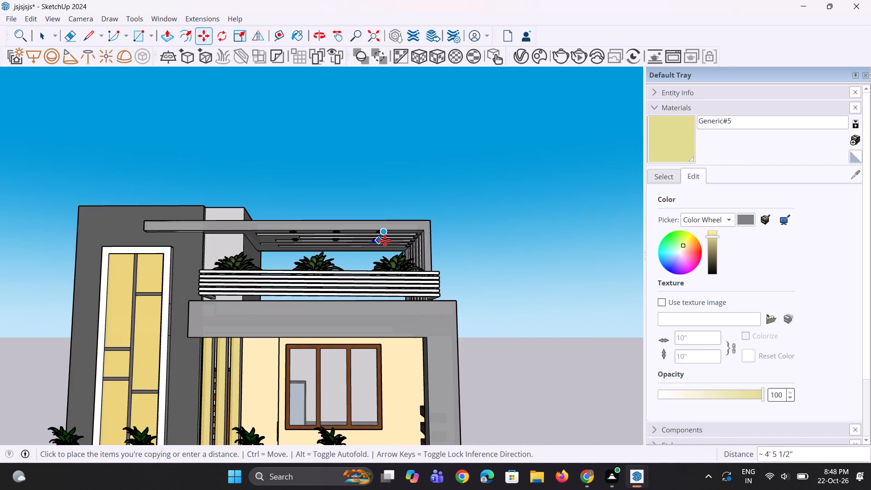
middle_drag(285, 374, 301, 302)
scroll(306, 318, up, 9)
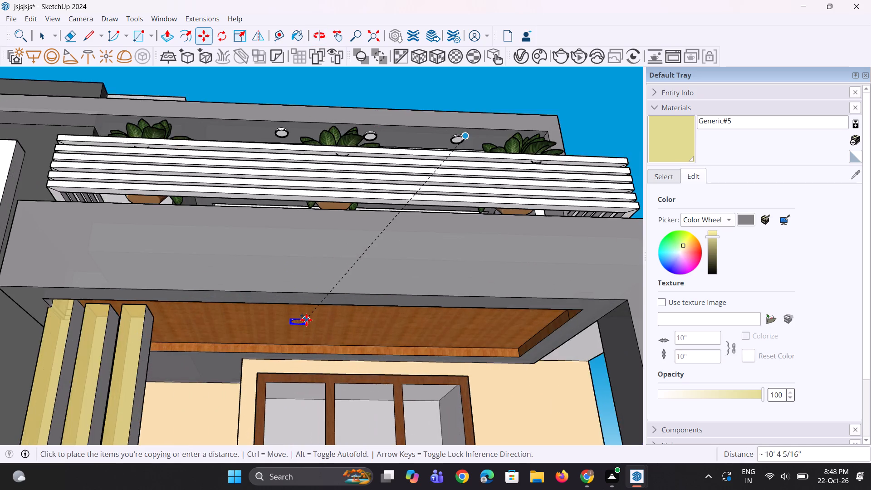
scroll(306, 320, up, 3)
click(306, 307)
Lower the copied light slightly so its body sits beneath the wooden ceiling surface.
middle_drag(304, 329, 239, 314)
scroll(303, 329, up, 1)
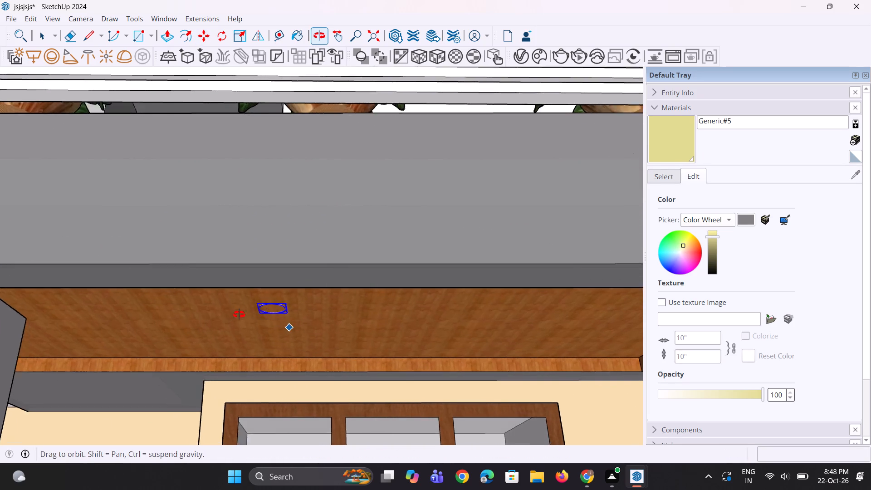
middle_drag(239, 314, 236, 314)
click(225, 295)
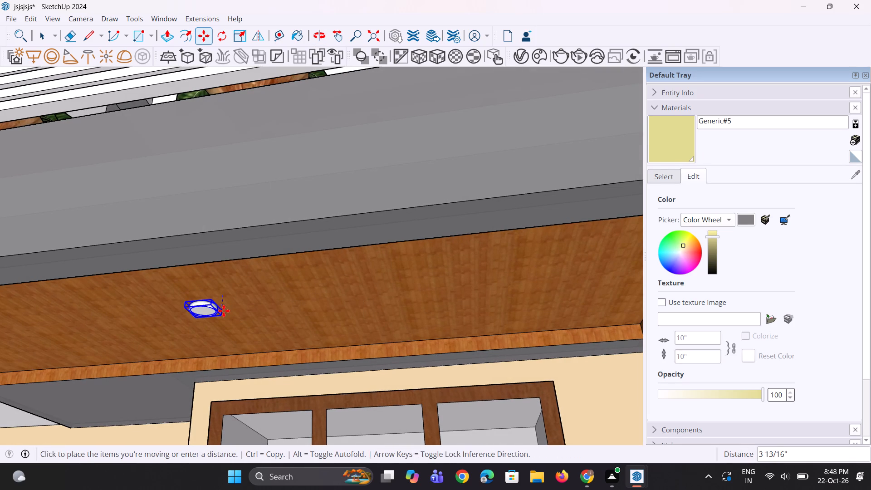
click(223, 306)
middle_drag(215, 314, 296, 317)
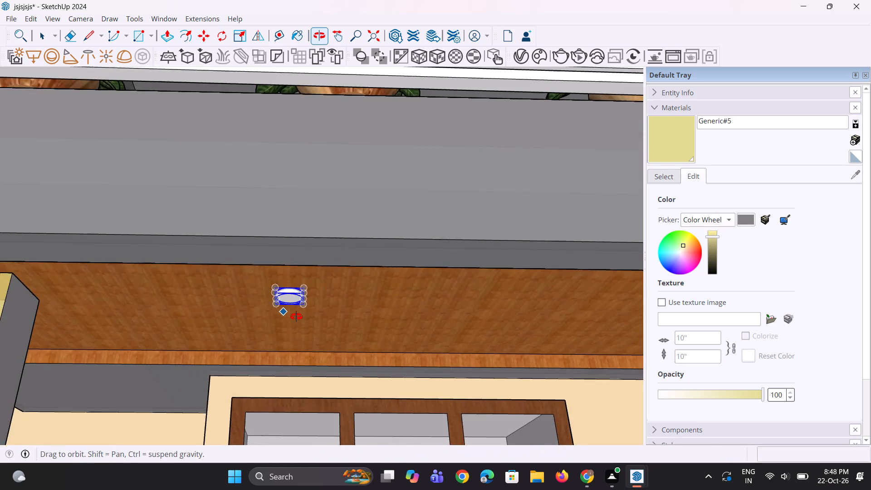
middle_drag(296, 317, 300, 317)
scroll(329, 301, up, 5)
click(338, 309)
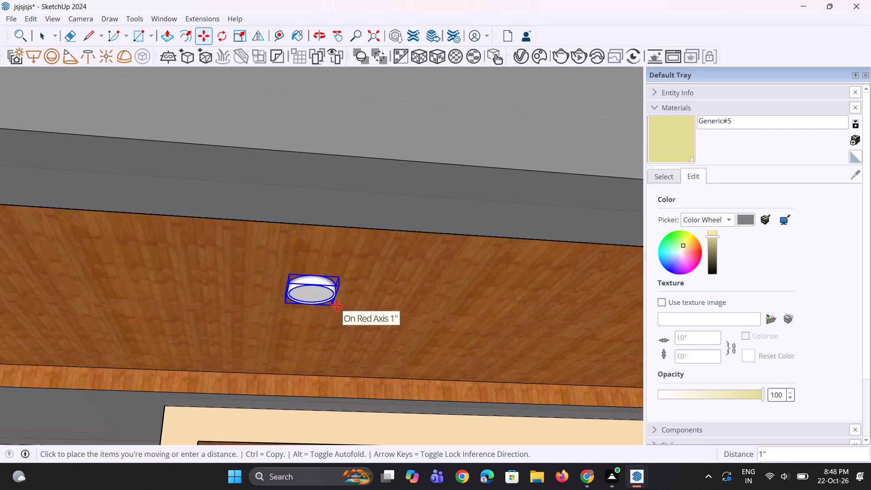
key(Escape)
Copy the wooden ceiling's light just over 6' along the red axis toward the ceiling end farthest from the tower.
scroll(295, 297, up, 1)
scroll(291, 296, down, 5)
key(m)
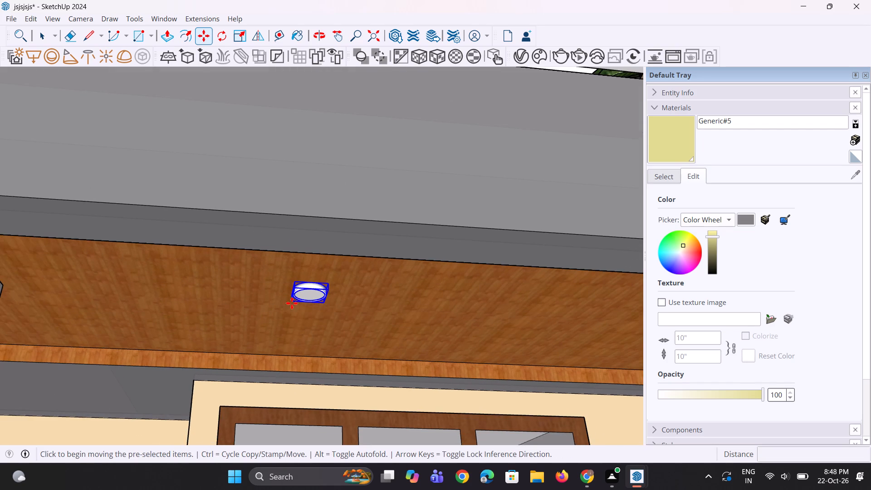
click(295, 303)
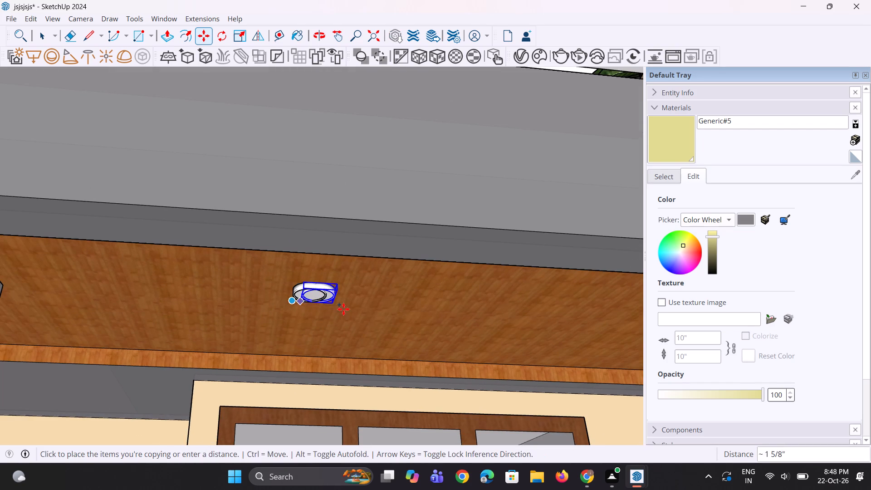
scroll(379, 314, down, 6)
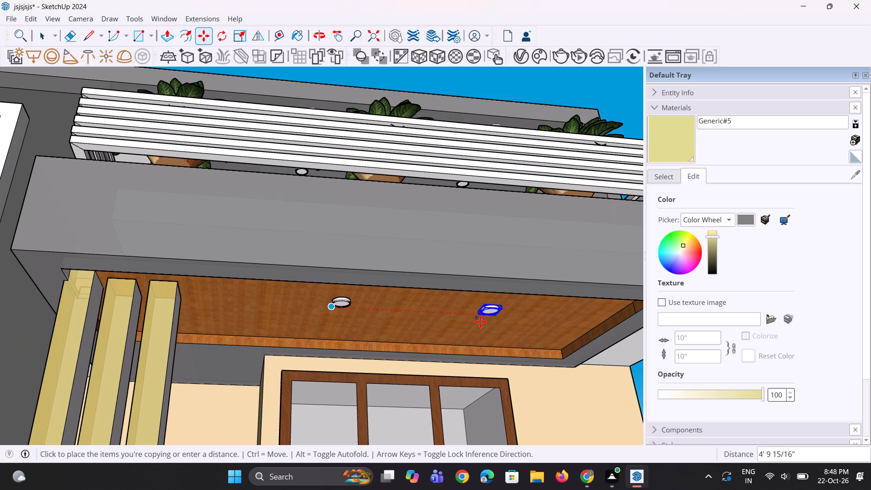
click(541, 318)
key(space)
key(space)
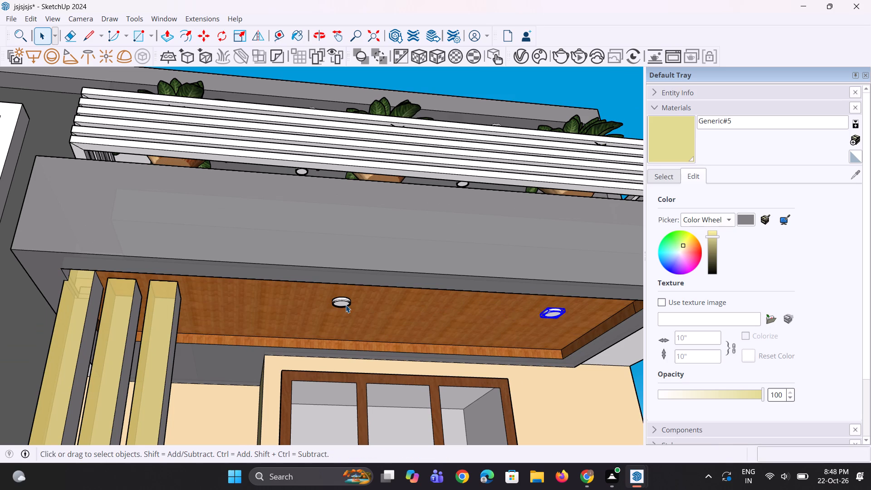
Move the original light on the wooden ceiling about 1' 6" along the red axis toward its copy.
click(345, 305)
scroll(345, 305, up, 2)
key(m)
click(343, 304)
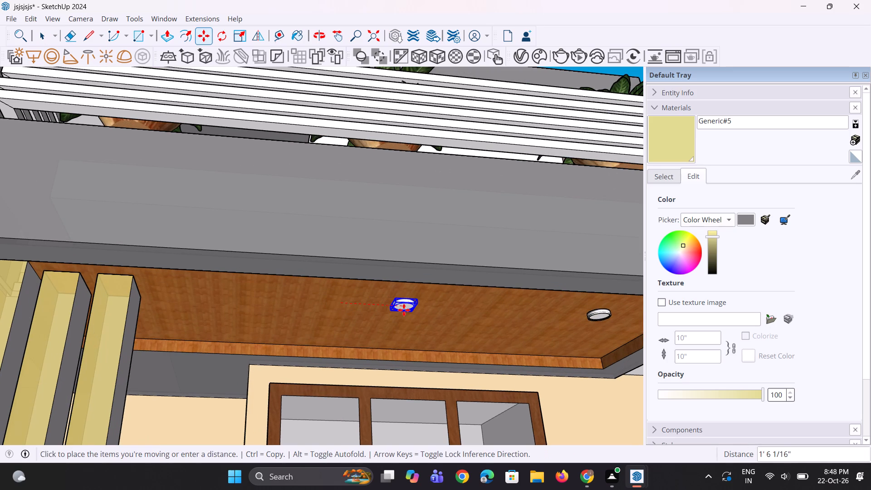
click(404, 310)
Copy the moved light about 4' 6" along the red axis toward the vertical fins to complete a row of three.
key(m)
ctrl+click(404, 310)
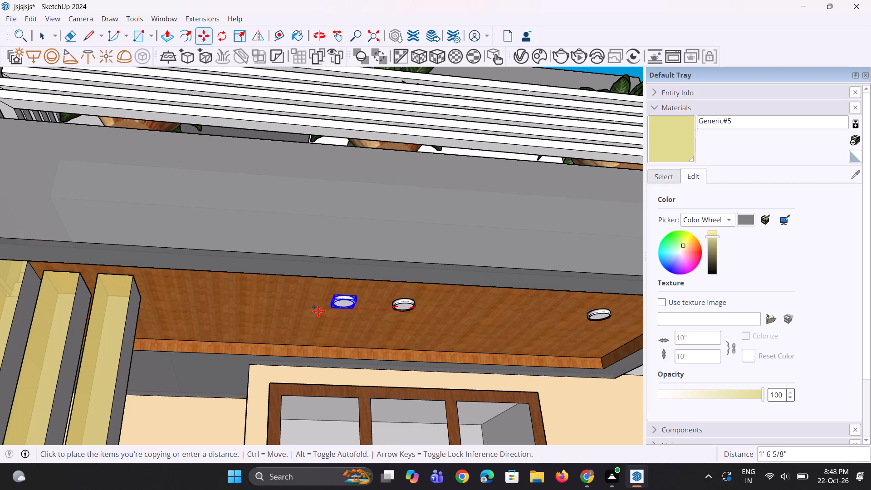
click(212, 300)
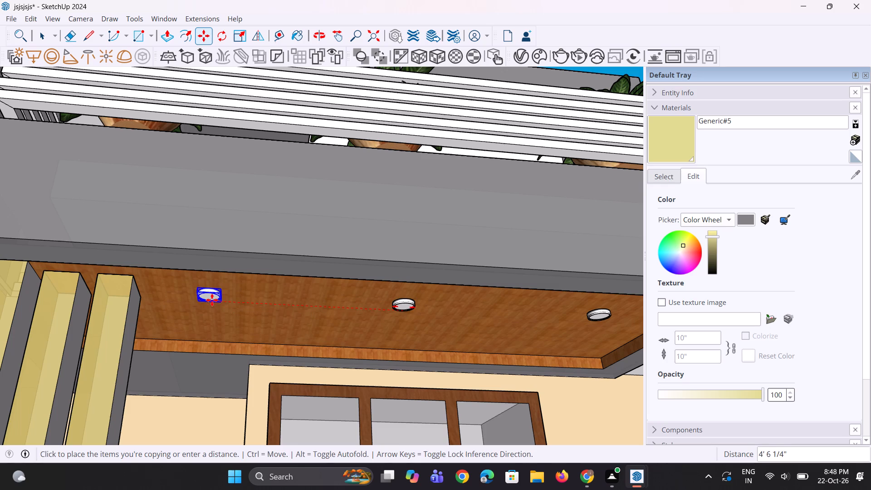
scroll(176, 302, down, 6)
key(space)
key(space)
key(space)
click(568, 215)
Sample Wood Bamboo from the upper wooden ceiling and paint both underside faces of the lower balcony with it.
middle_drag(429, 281, 411, 285)
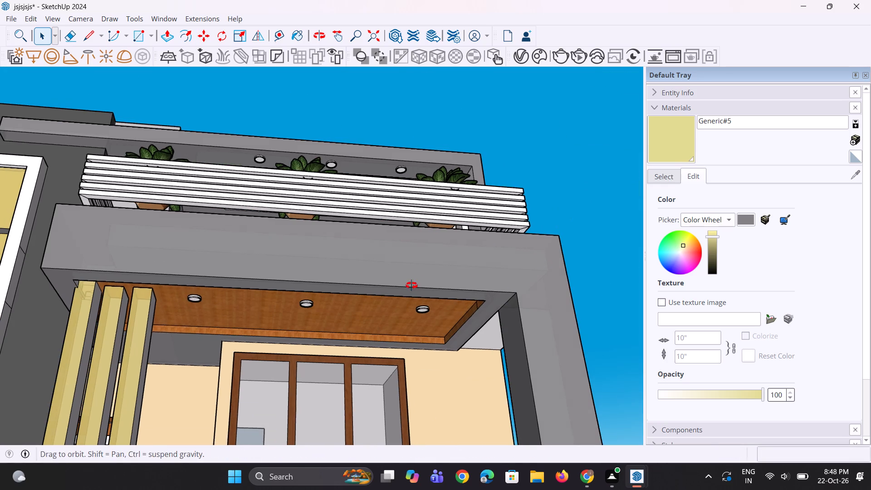
middle_drag(411, 285, 375, 285)
scroll(370, 280, down, 6)
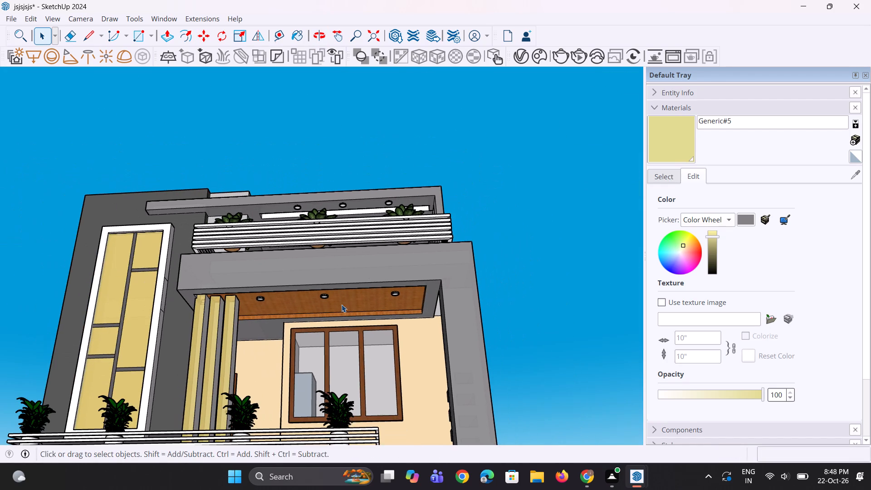
middle_drag(338, 309, 335, 284)
scroll(344, 269, down, 10)
middle_drag(318, 314, 310, 327)
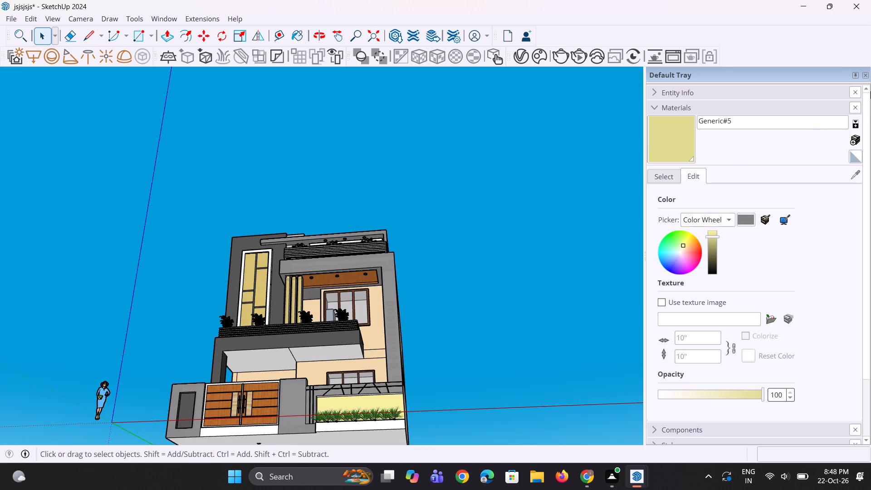
click(853, 180)
click(672, 177)
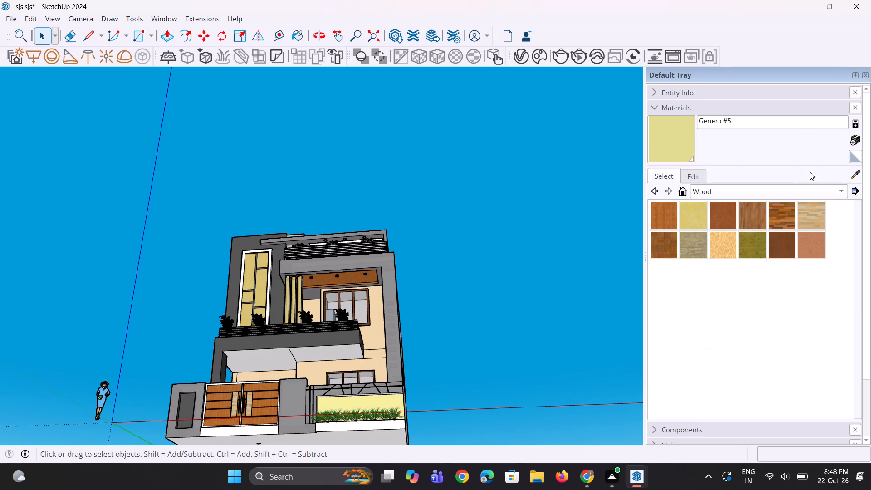
click(857, 174)
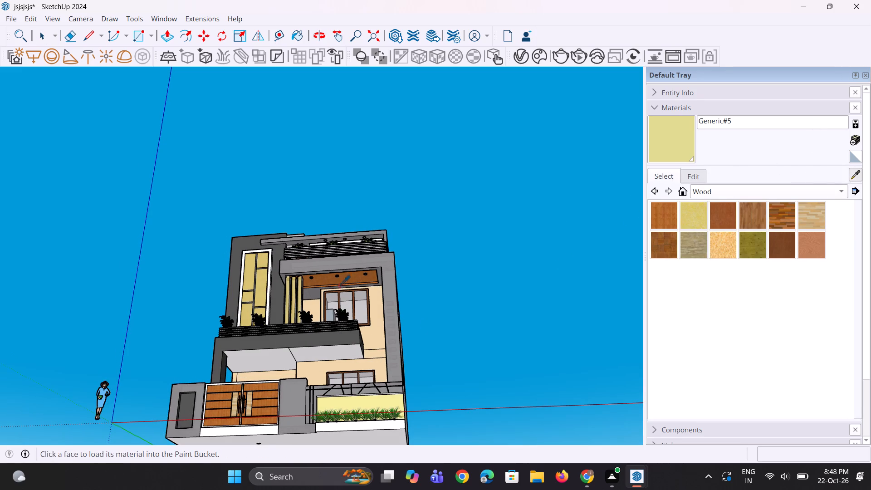
click(350, 277)
scroll(279, 382, up, 2)
click(276, 351)
click(318, 351)
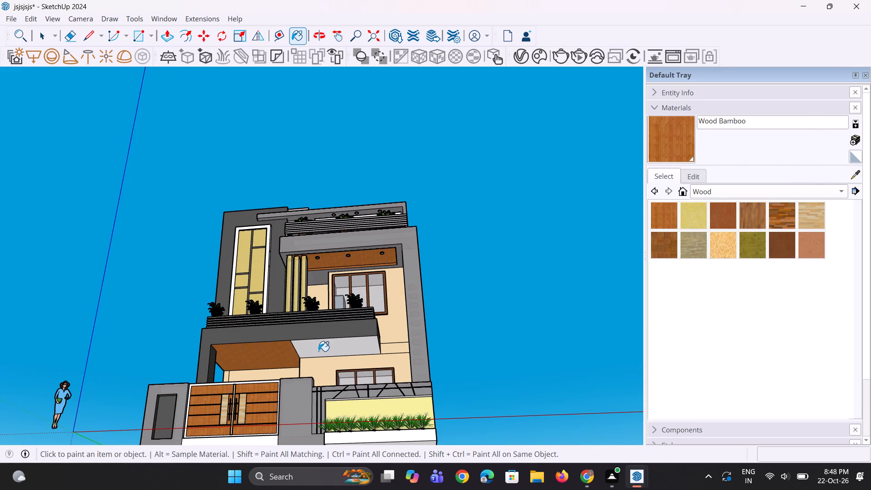
middle_drag(319, 354, 336, 363)
key(space)
key(space)
key(space)
Copy the upper ceiling light farthest from the tower down onto the lower balcony's newly painted wooden underside.
scroll(382, 252, up, 2)
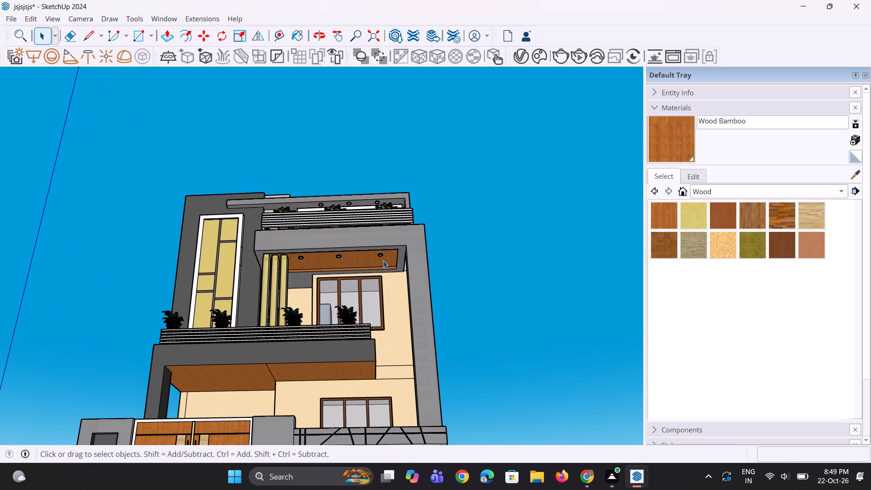
click(381, 256)
scroll(377, 264, up, 2)
key(m)
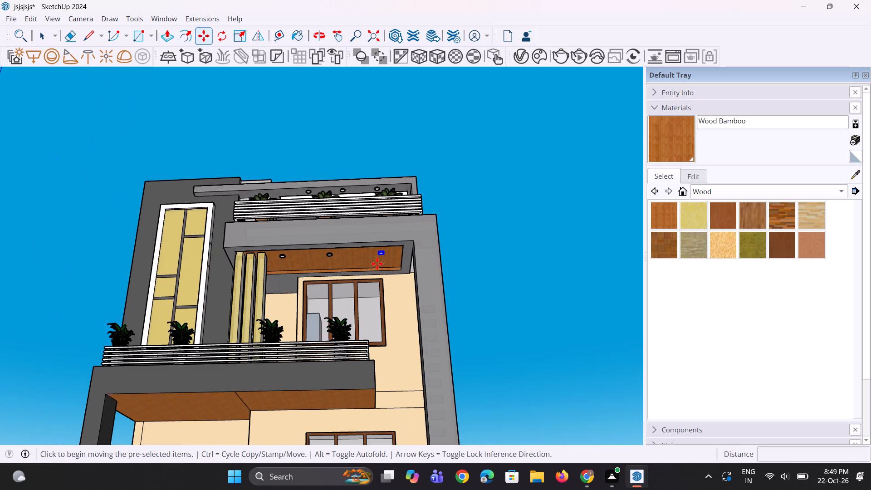
click(380, 258)
scroll(306, 417, up, 3)
middle_drag(303, 416, 331, 343)
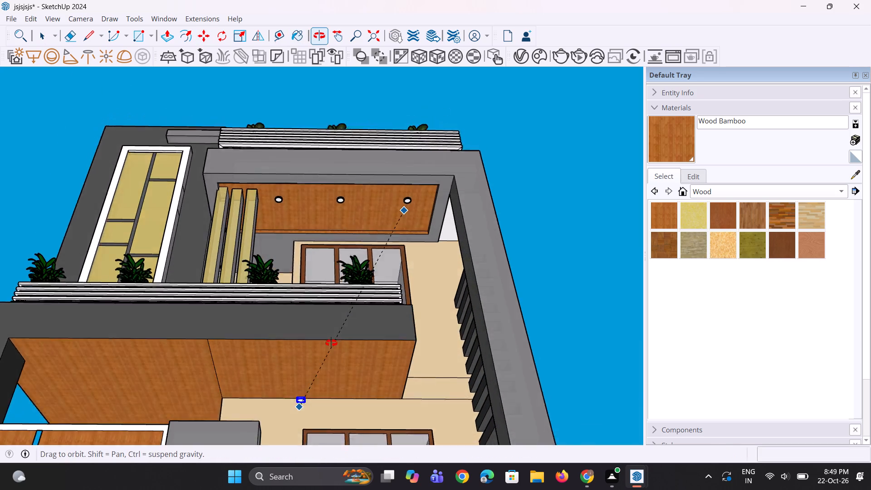
middle_drag(331, 343, 334, 336)
scroll(341, 349, up, 3)
click(354, 352)
middle_drag(354, 381, 338, 402)
key(space)
key(space)
key(space)
drag(598, 212, 597, 217)
Enlarge the copied light under the lower balcony in the red and green directions with Scale.
scroll(396, 317, up, 7)
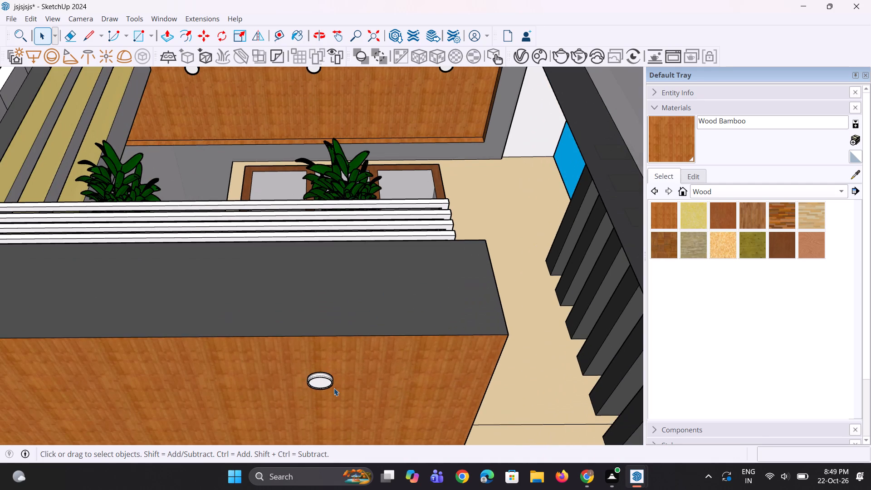
click(333, 388)
scroll(321, 386, up, 2)
click(321, 385)
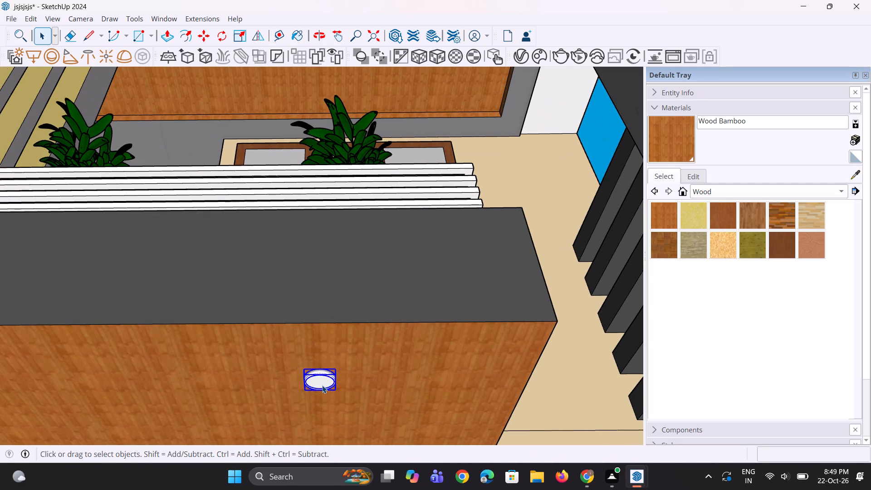
key(m)
click(336, 388)
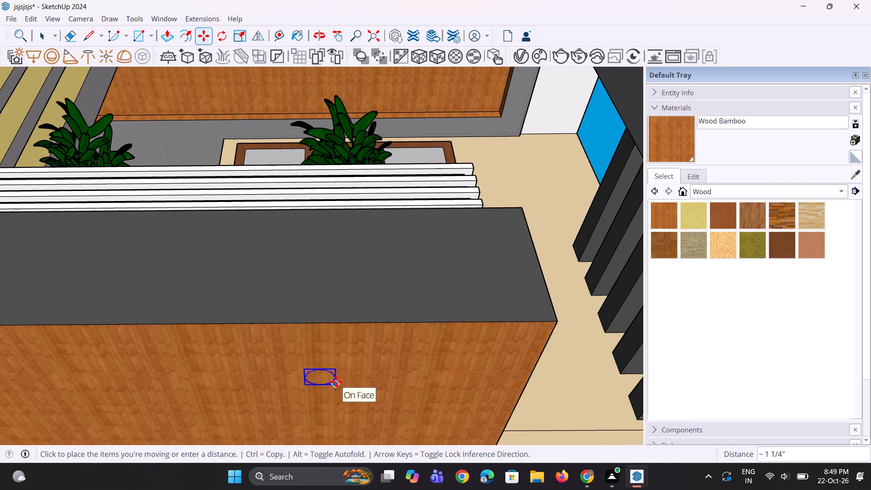
key(Escape)
key(s)
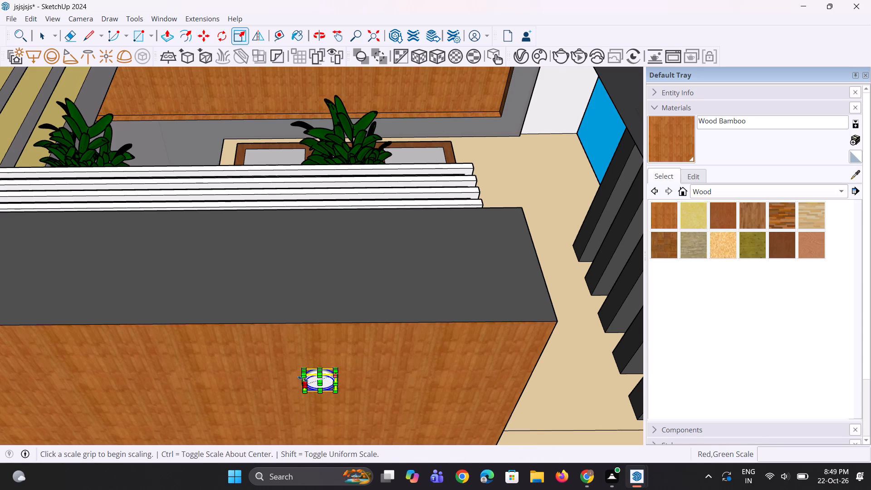
click(302, 373)
click(286, 369)
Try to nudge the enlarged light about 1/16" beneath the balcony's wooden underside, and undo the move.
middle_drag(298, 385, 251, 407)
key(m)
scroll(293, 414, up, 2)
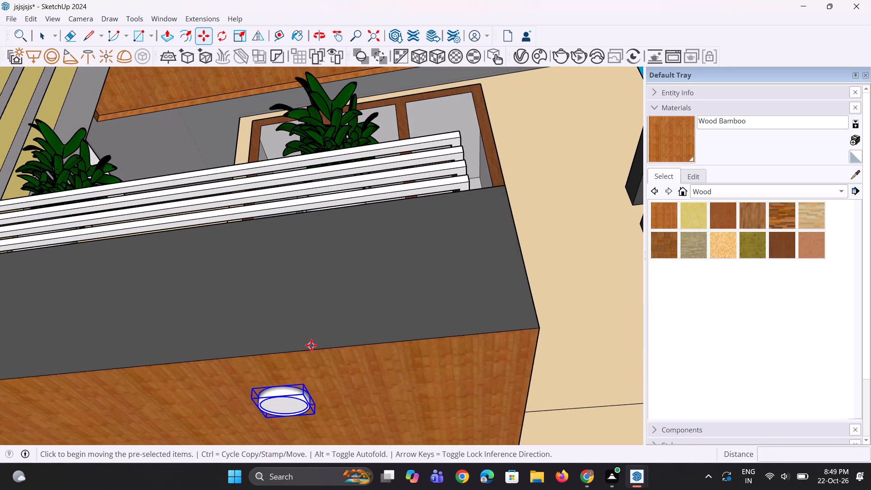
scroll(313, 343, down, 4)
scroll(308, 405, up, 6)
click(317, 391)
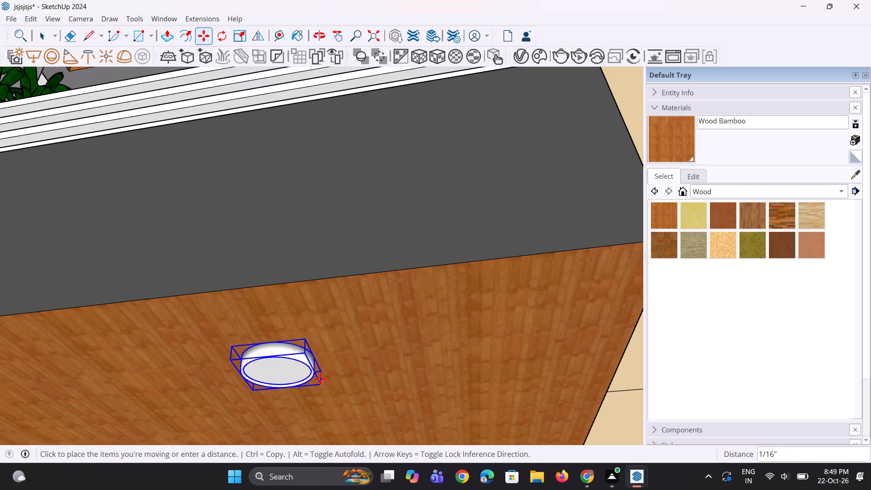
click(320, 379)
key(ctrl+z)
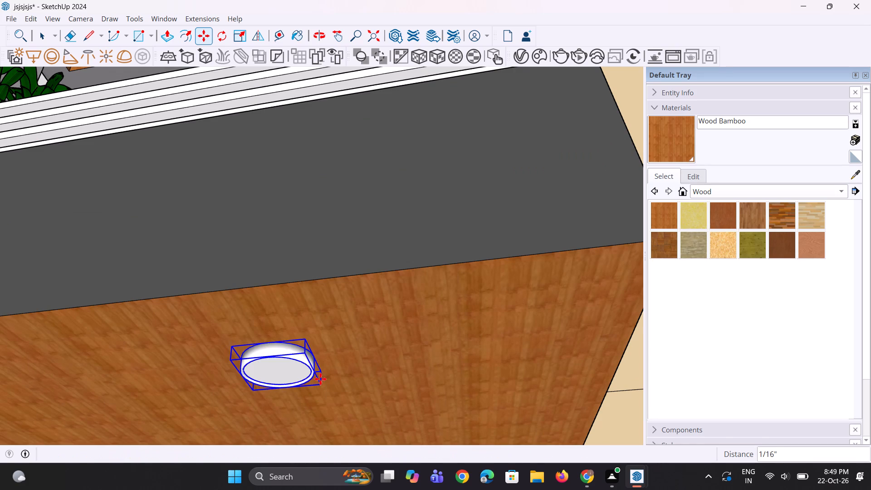
Copy the enlarged light along the red axis toward the tower, placing it near the seam between the two wooden faces.
scroll(318, 379, down, 15)
middle_drag(262, 402, 345, 384)
key(m)
click(356, 369)
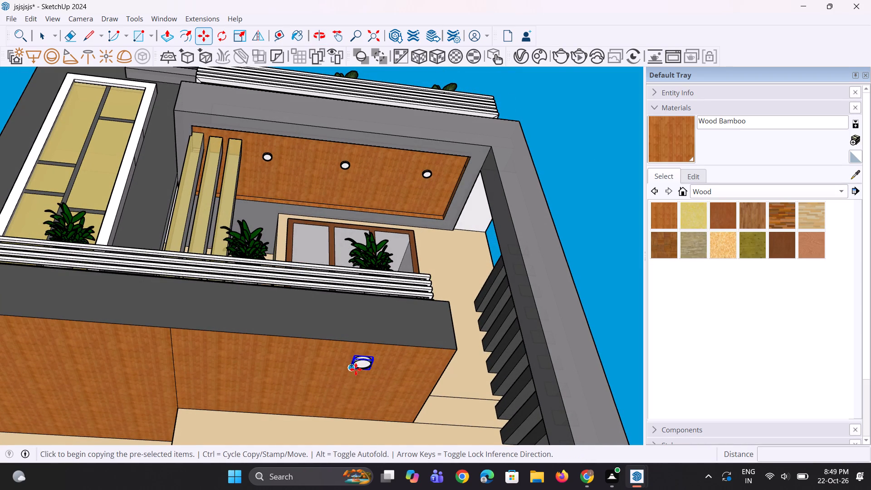
click(215, 361)
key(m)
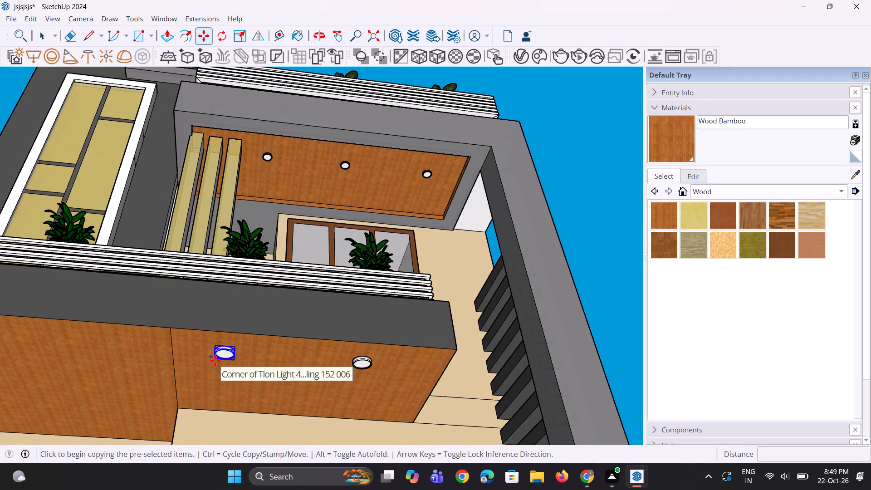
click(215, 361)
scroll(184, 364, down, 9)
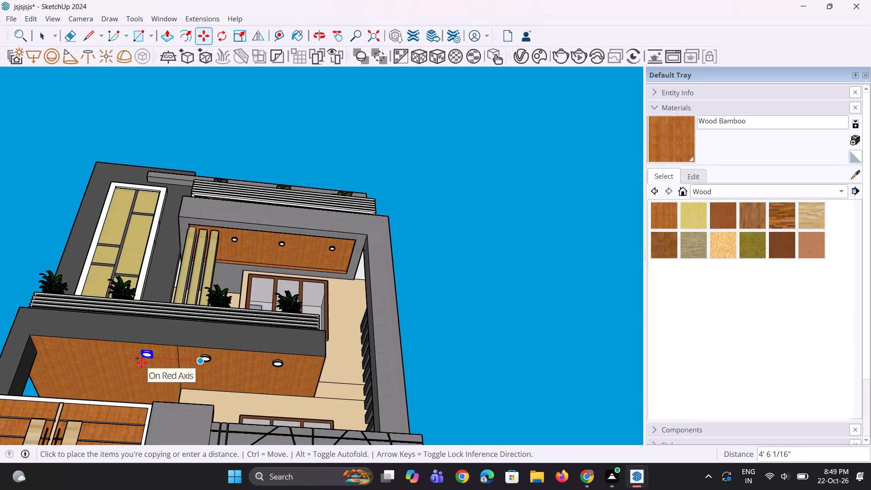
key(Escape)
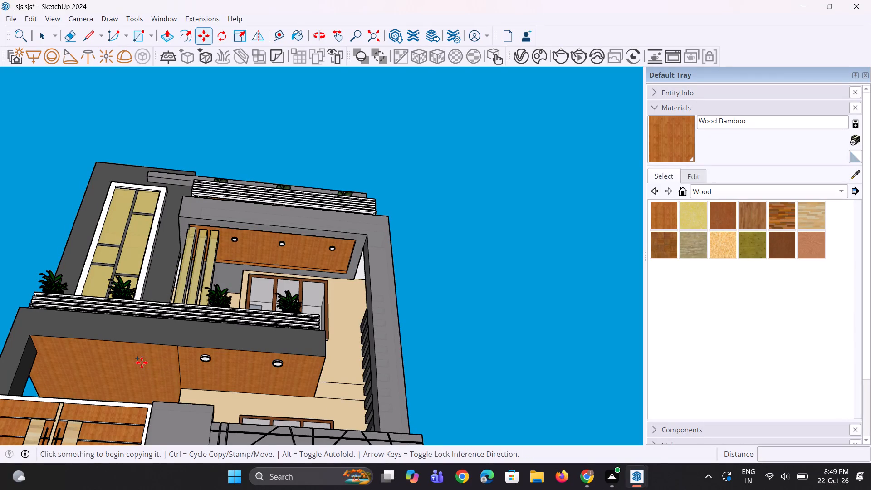
Select both lights under the lower balcony and move them just over 1' away from the balcony's front edge.
middle_drag(171, 381, 219, 384)
scroll(173, 382, down, 1)
key(space)
scroll(217, 373, up, 6)
key(space)
key(space)
click(188, 337)
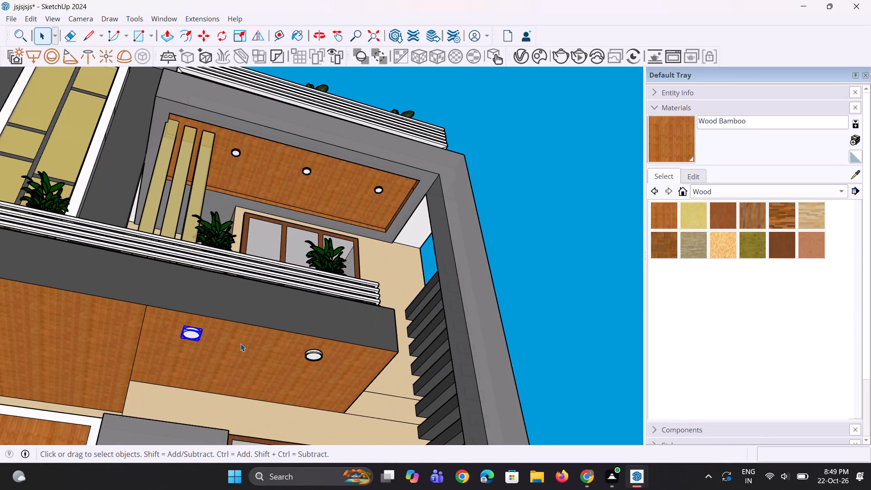
scroll(310, 354, up, 3)
ctrl+click(310, 354)
key(m)
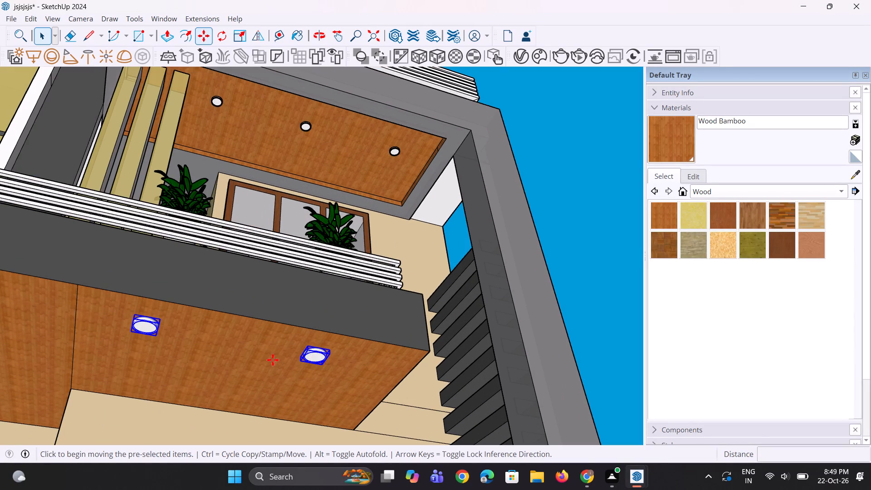
click(308, 348)
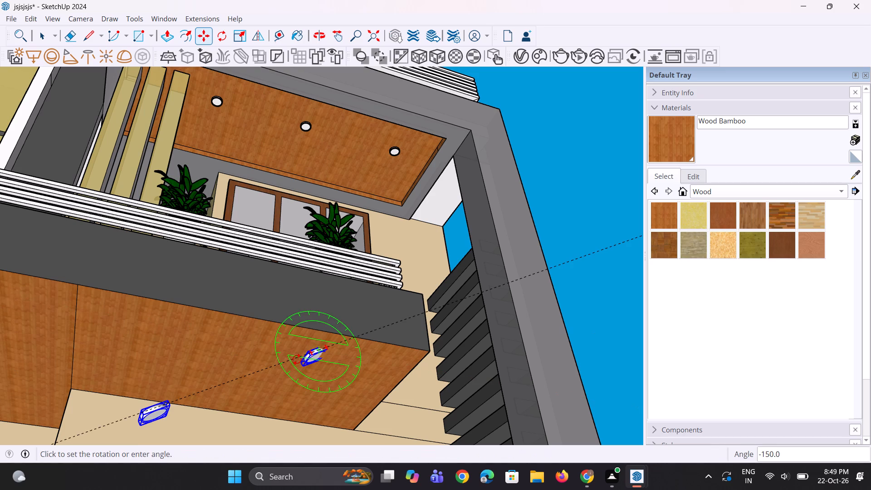
key(Escape)
click(301, 351)
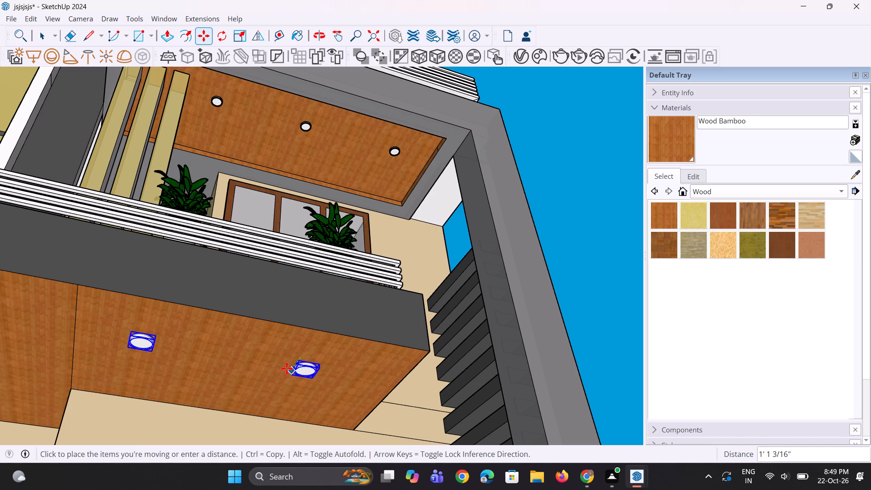
click(286, 371)
Copy the pair of balcony lights about 10' toward the tower side to extend the row to four.
key(m)
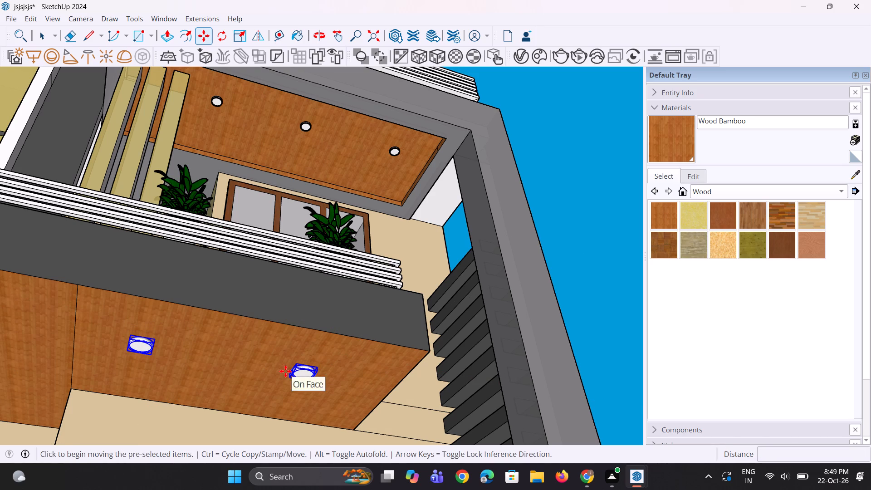
click(285, 370)
scroll(220, 360, down, 7)
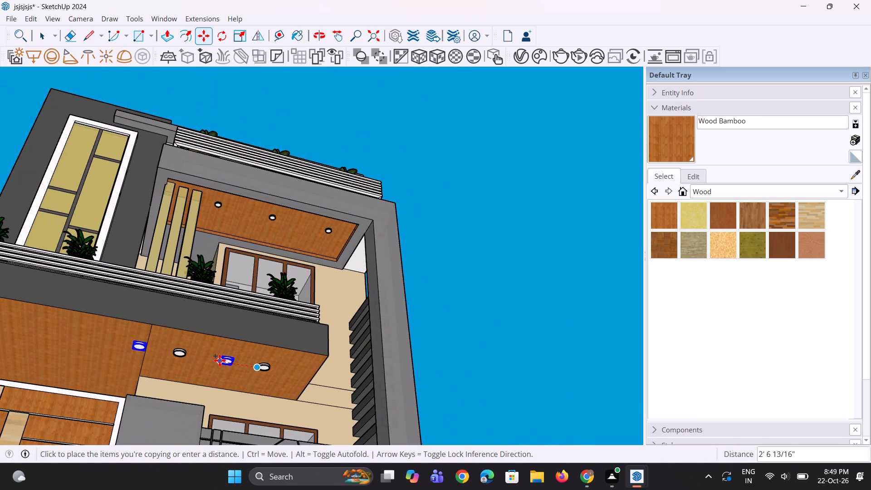
click(102, 348)
key(space)
key(space)
click(449, 348)
Examine the row of four lights under the lower balcony from the front, close up and from a distance.
middle_drag(409, 341, 347, 374)
scroll(309, 355, down, 5)
middle_drag(262, 367, 220, 441)
scroll(231, 378, up, 8)
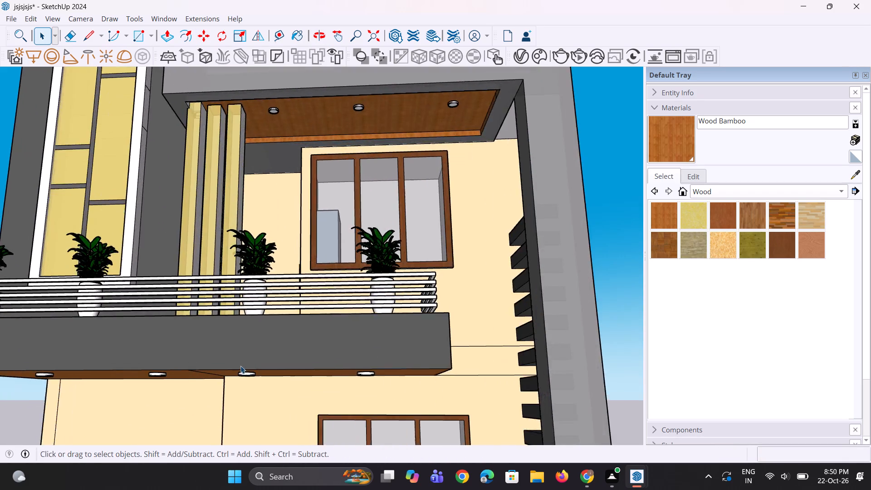
scroll(240, 366, up, 12)
middle_drag(259, 373, 247, 393)
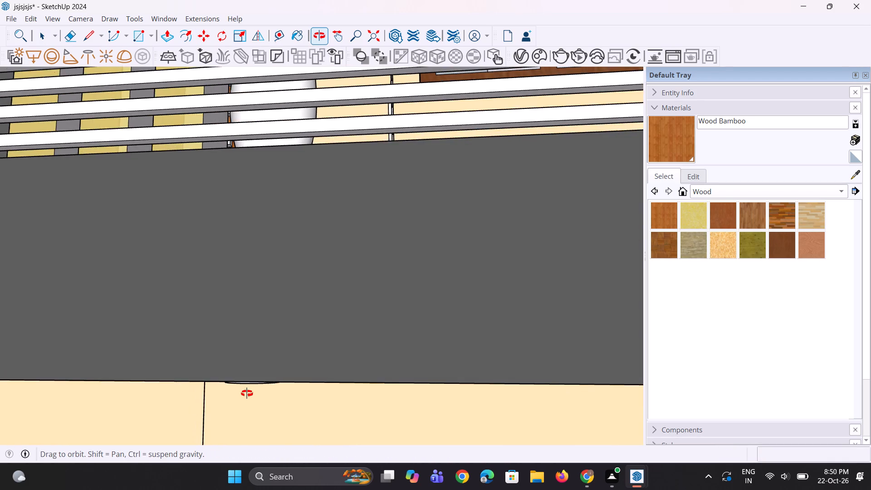
middle_drag(247, 393, 252, 383)
scroll(257, 372, up, 1)
scroll(257, 372, down, 5)
scroll(302, 364, down, 5)
scroll(259, 353, down, 2)
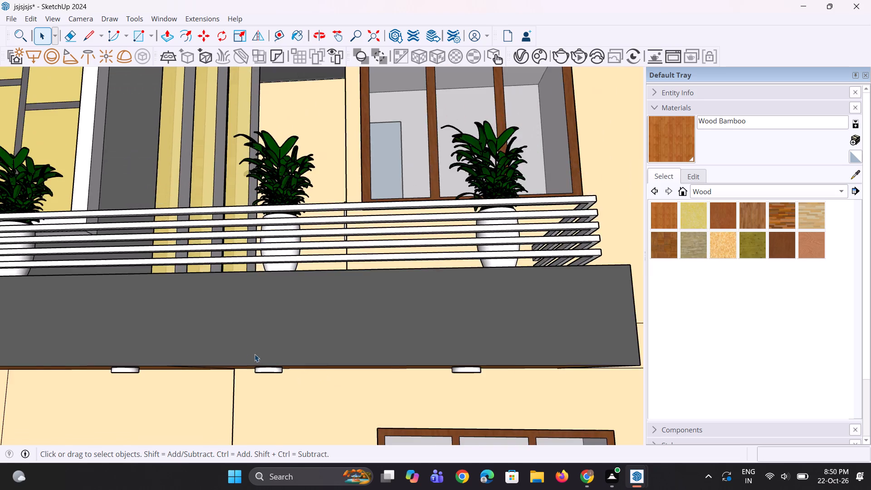
scroll(254, 354, down, 4)
key(space)
key(space)
scroll(270, 327, down, 5)
click(497, 355)
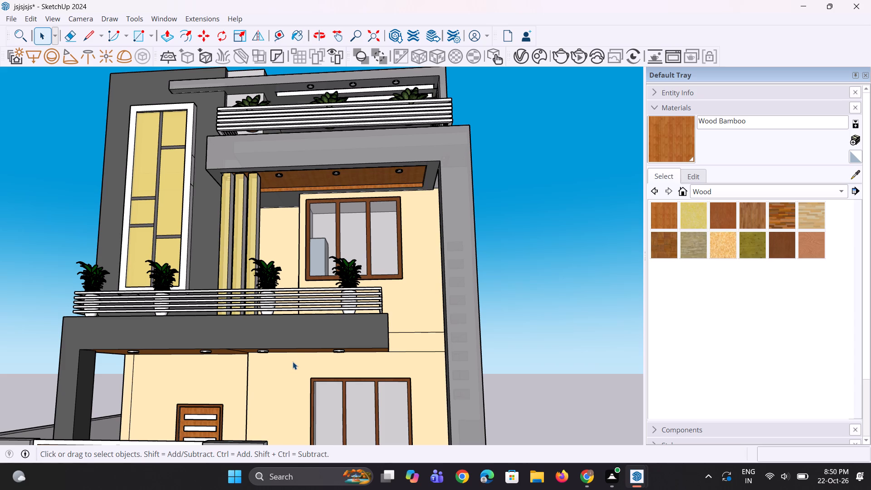
Examine the full front facade and the tall grey column with its horizontal fins from several angles.
scroll(294, 335, down, 7)
scroll(288, 285, down, 3)
middle_drag(288, 354, 290, 369)
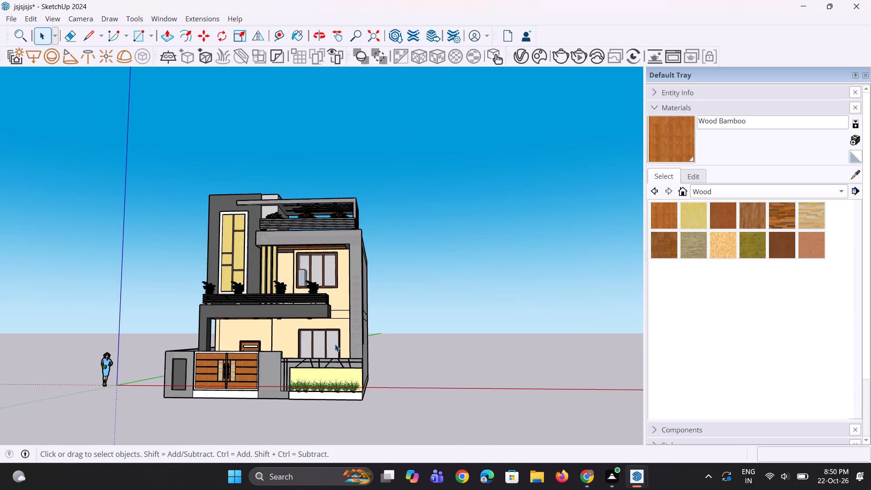
scroll(375, 368, up, 3)
scroll(357, 331, up, 3)
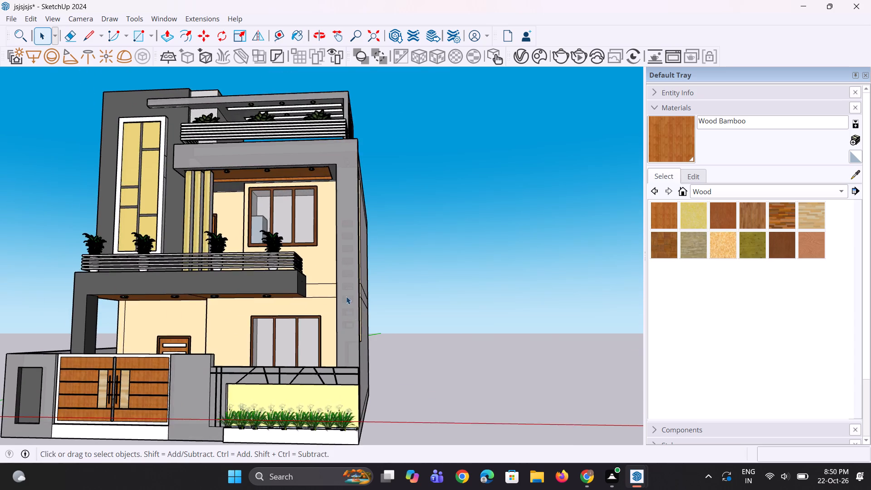
scroll(346, 296, up, 8)
middle_drag(343, 319, 246, 401)
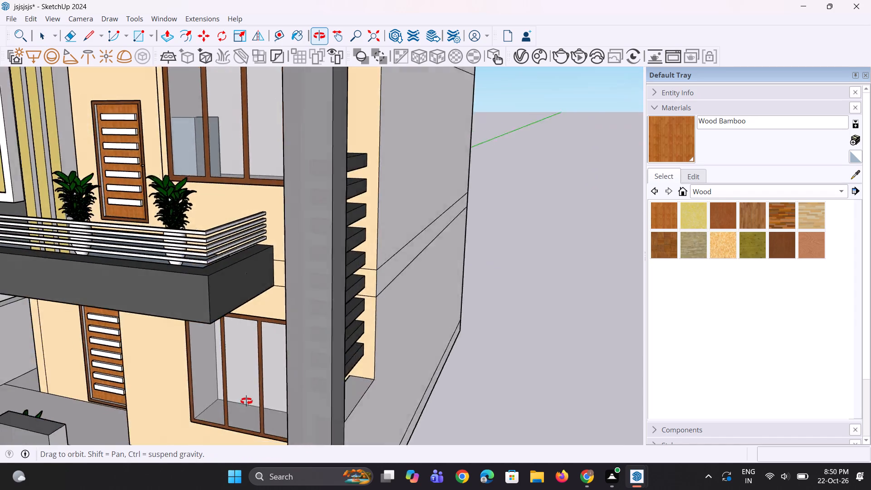
middle_drag(246, 401, 327, 356)
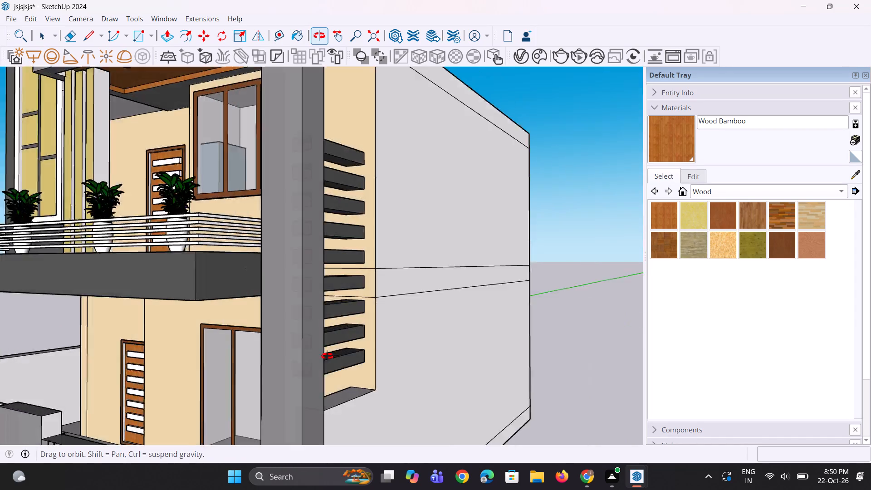
middle_drag(327, 356, 387, 356)
scroll(389, 341, down, 9)
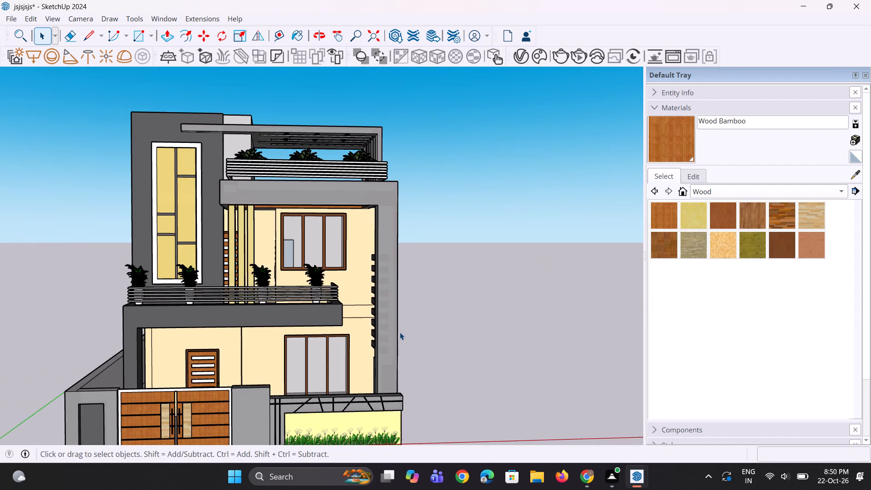
scroll(312, 310, up, 2)
scroll(387, 304, up, 6)
middle_drag(411, 328, 273, 358)
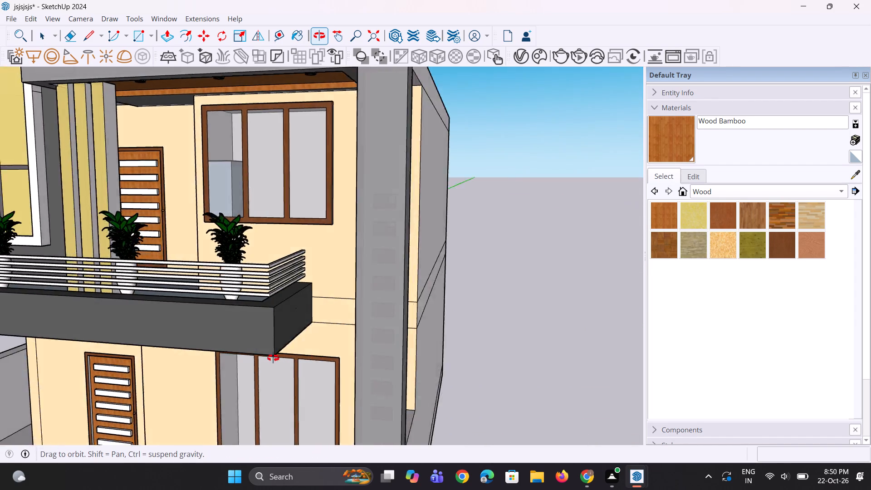
middle_drag(273, 358, 465, 316)
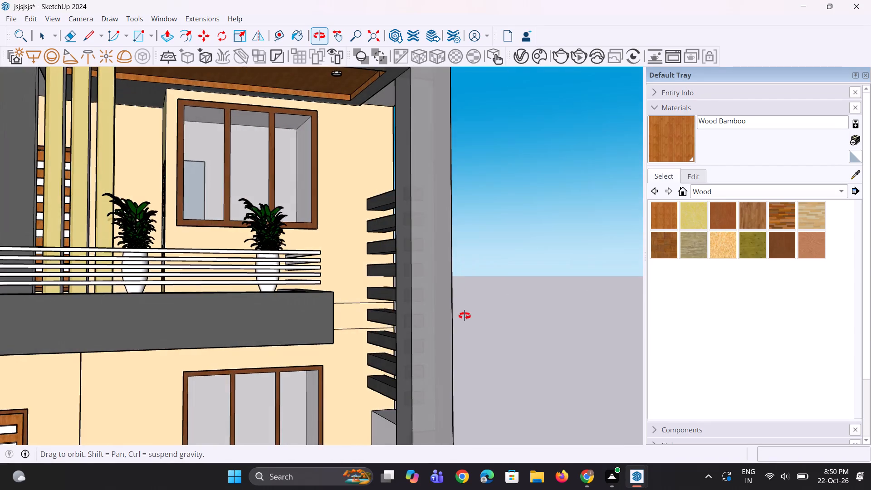
middle_drag(465, 316, 394, 322)
scroll(401, 322, up, 1)
scroll(406, 320, down, 10)
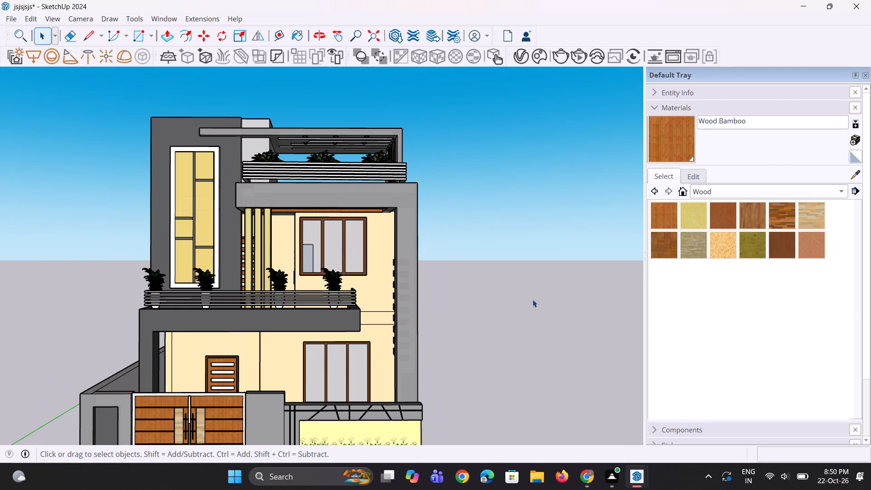
scroll(228, 435, up, 2)
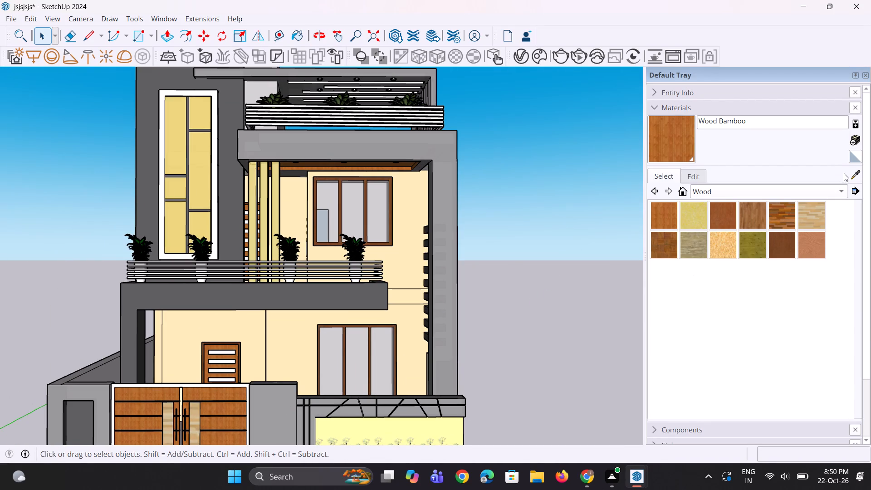
Sample the grey Generic material from the gate pillar and paint the tall front column beside the horizontal fins with it.
click(850, 174)
click(278, 415)
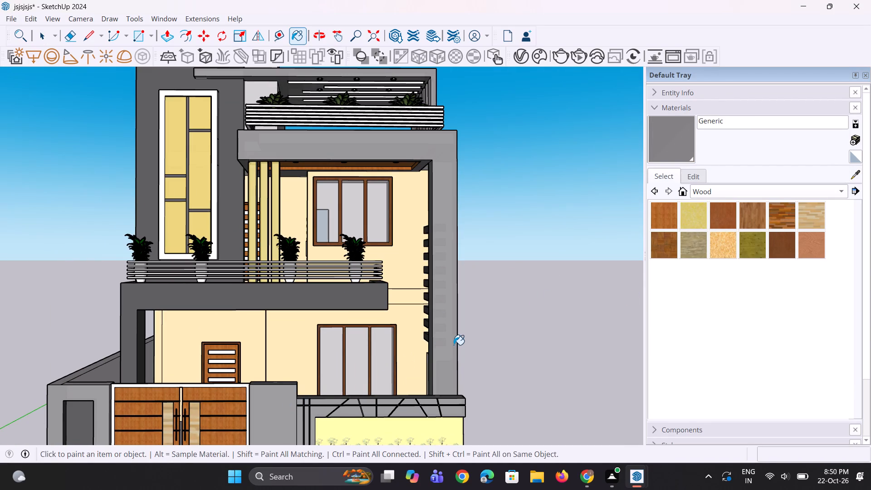
click(454, 345)
click(442, 349)
middle_drag(442, 350, 177, 389)
scroll(305, 344, up, 2)
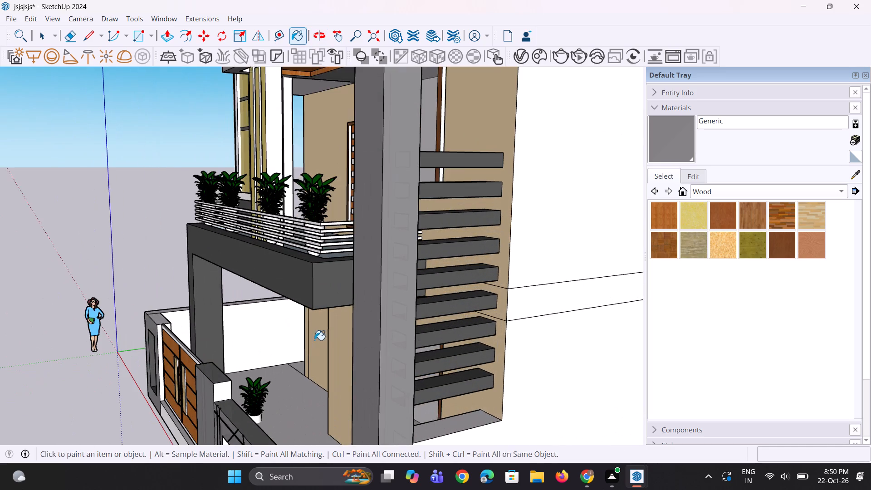
scroll(314, 340, up, 3)
scroll(352, 359, down, 10)
middle_drag(331, 372, 465, 382)
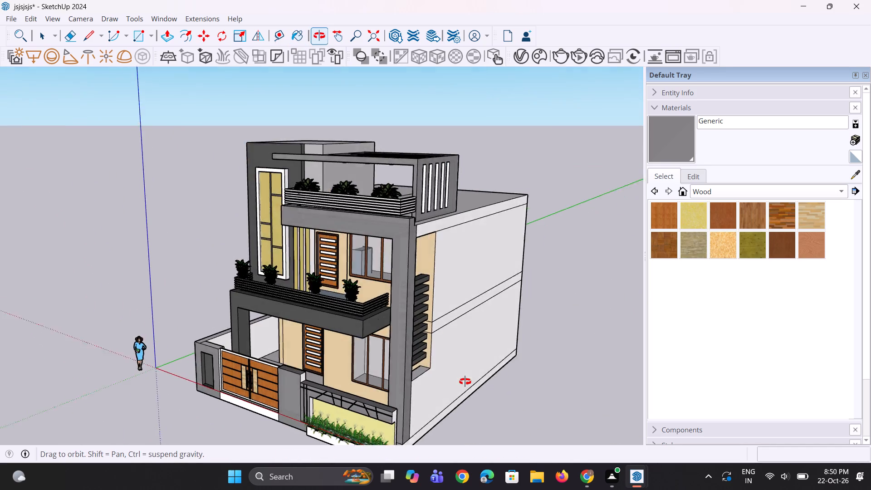
middle_drag(465, 382, 475, 376)
key(Escape)
key(space)
key(space)
key(space)
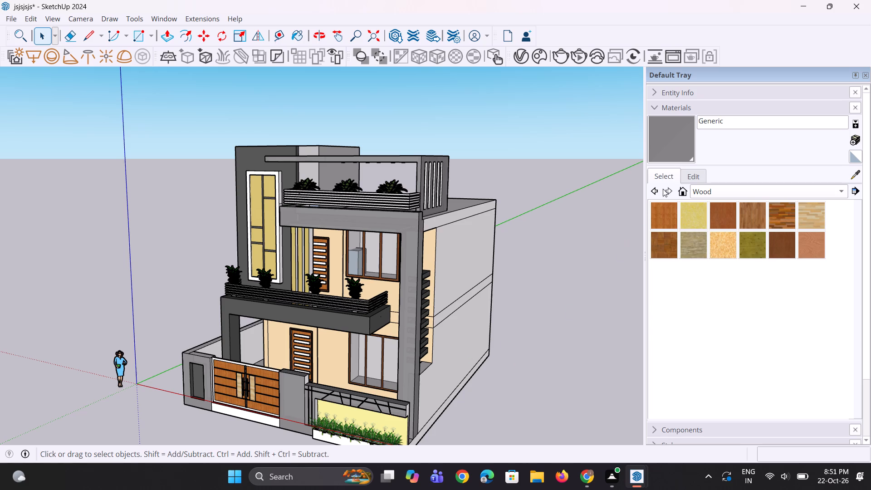
Pick Color M07 from the Colors library and paint the front, end and top faces of the lower balcony's topmost rail.
click(663, 176)
click(710, 195)
click(727, 74)
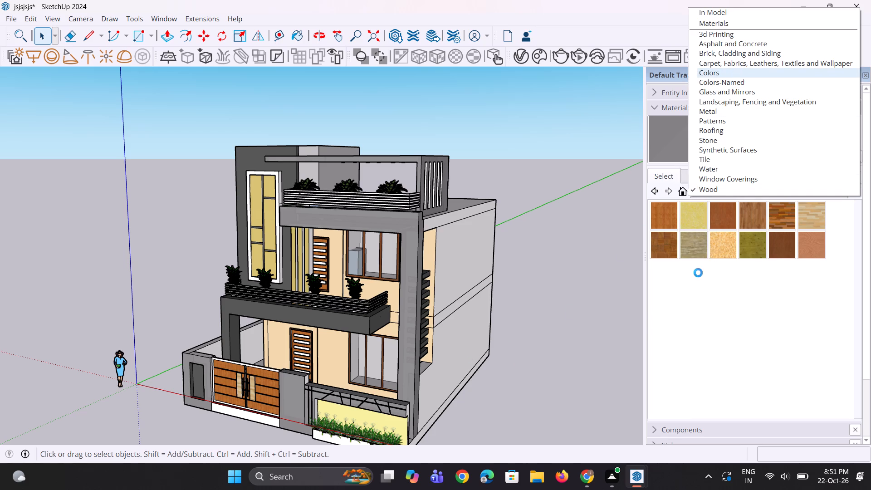
scroll(698, 334, down, 15)
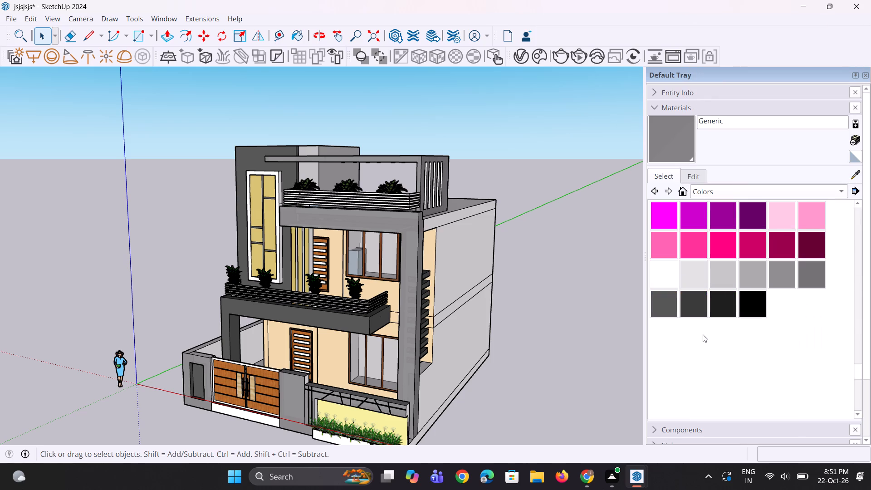
click(698, 312)
scroll(443, 320, up, 3)
scroll(368, 289, up, 6)
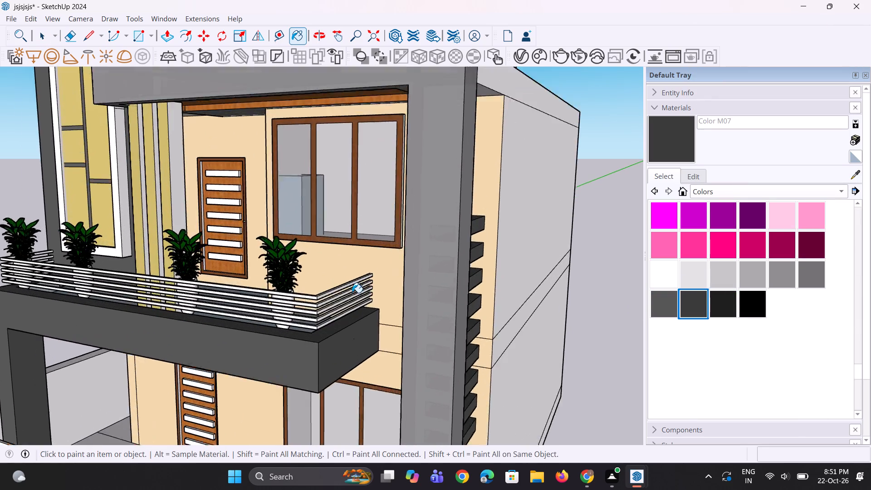
scroll(352, 293, up, 8)
click(311, 297)
scroll(303, 302, up, 4)
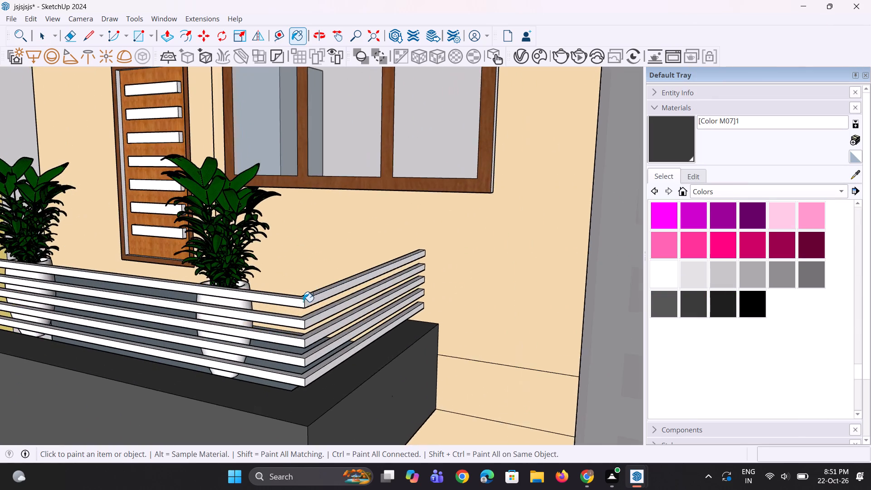
scroll(303, 302, up, 3)
click(302, 302)
click(315, 300)
click(317, 293)
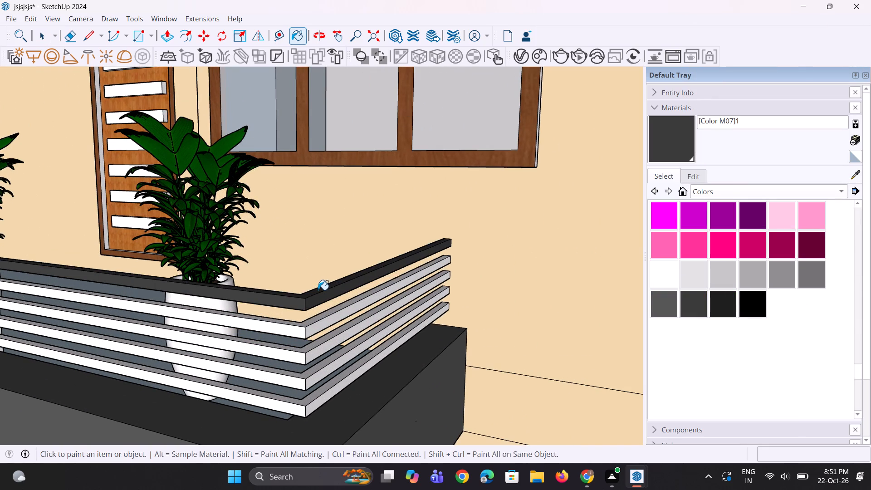
Paint the second and third rails of the lower balcony railing, including their end and top faces, with Color M07.
scroll(363, 282, down, 5)
scroll(311, 307, up, 10)
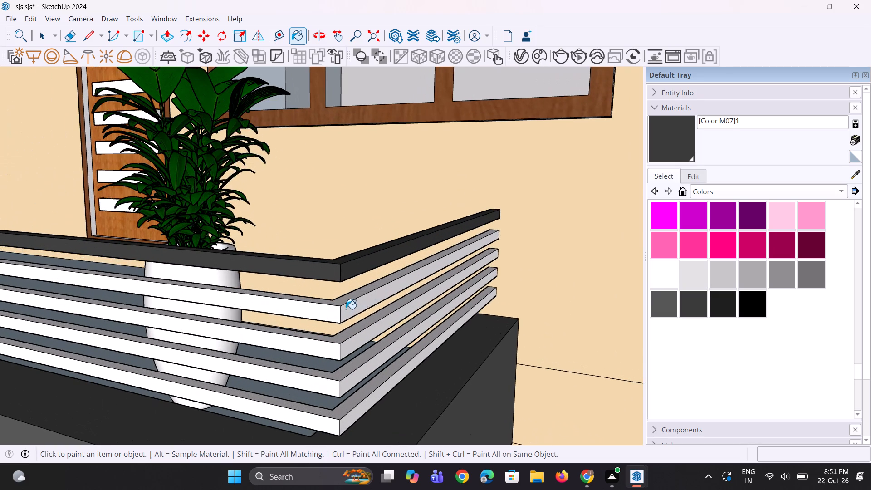
click(346, 309)
click(347, 299)
click(328, 309)
scroll(376, 288, down, 5)
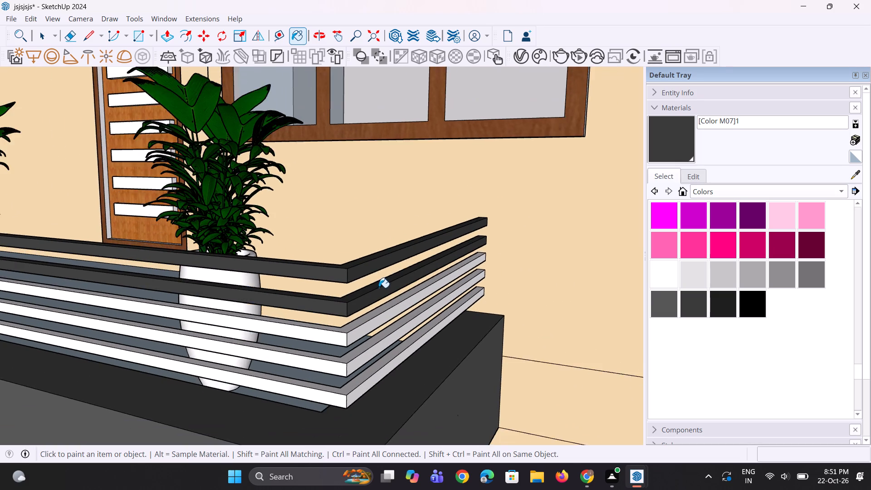
scroll(379, 288, down, 5)
scroll(343, 318, up, 8)
click(361, 309)
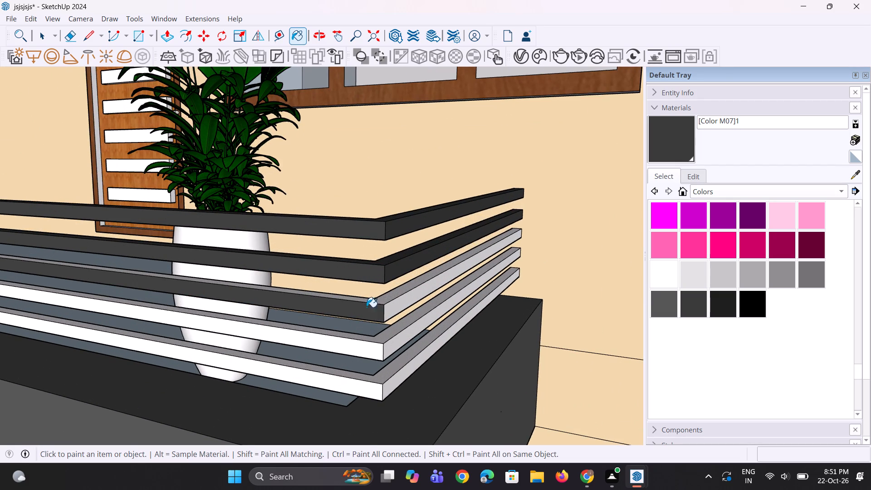
click(385, 302)
click(391, 301)
click(394, 306)
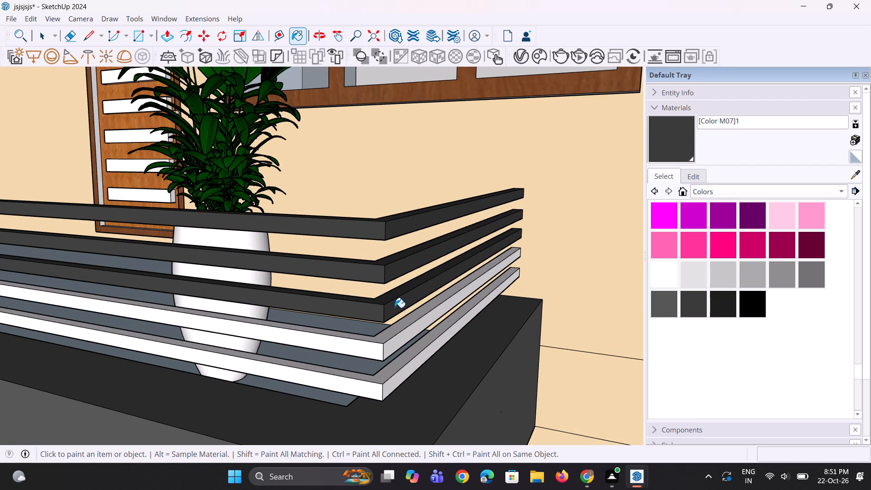
Paint the front, end and top faces of the lower balcony's two lowest rails with Color M07.
click(399, 337)
click(378, 348)
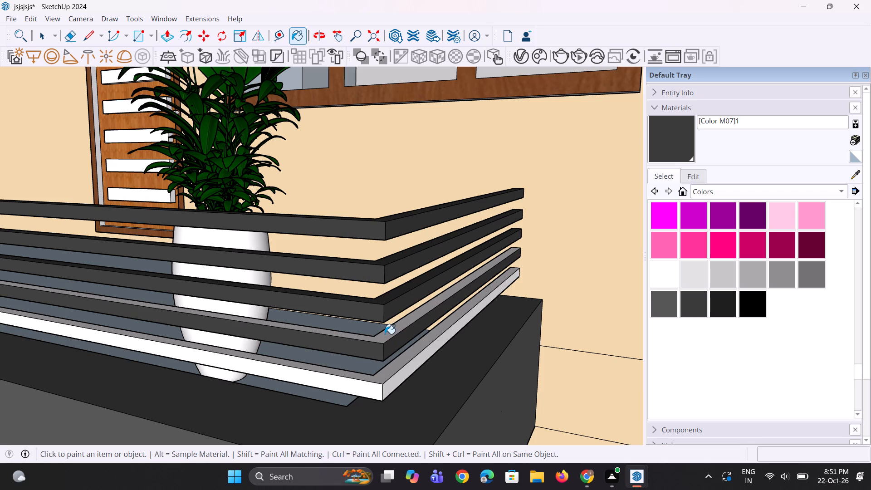
click(386, 336)
scroll(406, 299, down, 5)
scroll(391, 350, up, 7)
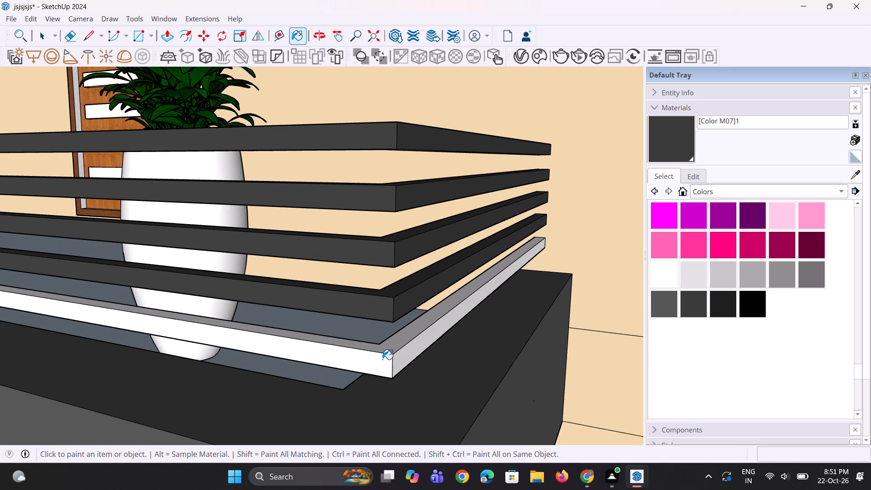
click(382, 359)
click(384, 352)
click(394, 358)
scroll(457, 339, down, 3)
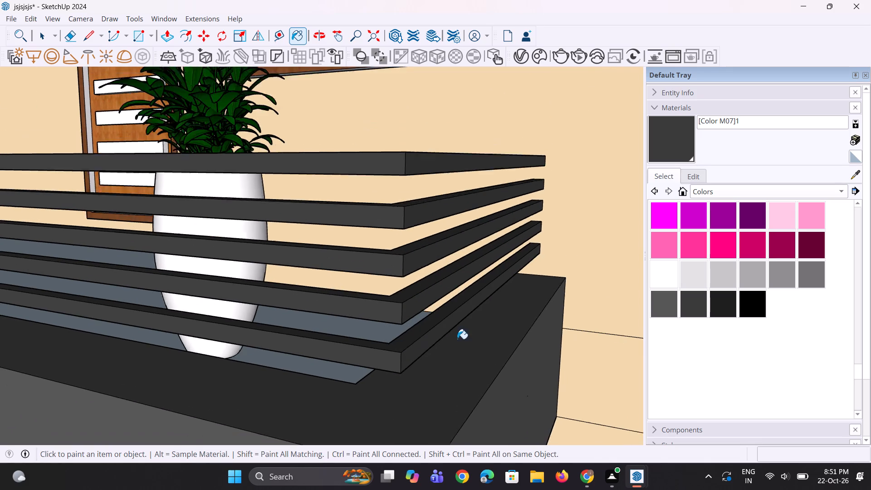
scroll(457, 339, down, 13)
scroll(388, 328, down, 5)
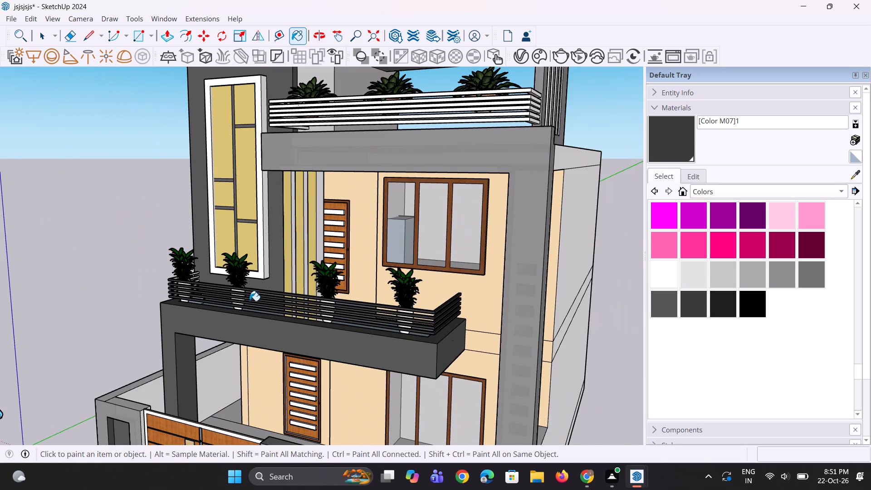
Paint the outer faces of all five rails at the lower balcony's tower-side end with Color M07.
scroll(246, 299, up, 4)
scroll(173, 279, up, 14)
middle_drag(132, 290, 284, 333)
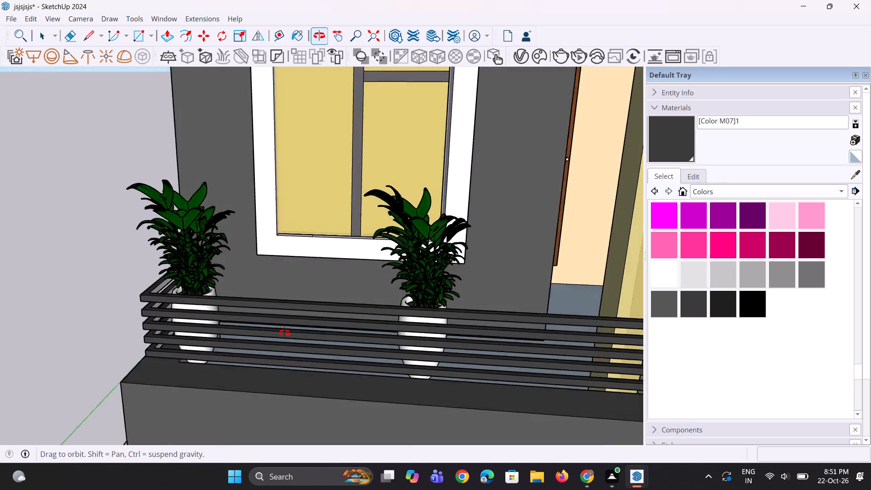
middle_drag(284, 333, 425, 318)
scroll(313, 328, up, 3)
click(314, 322)
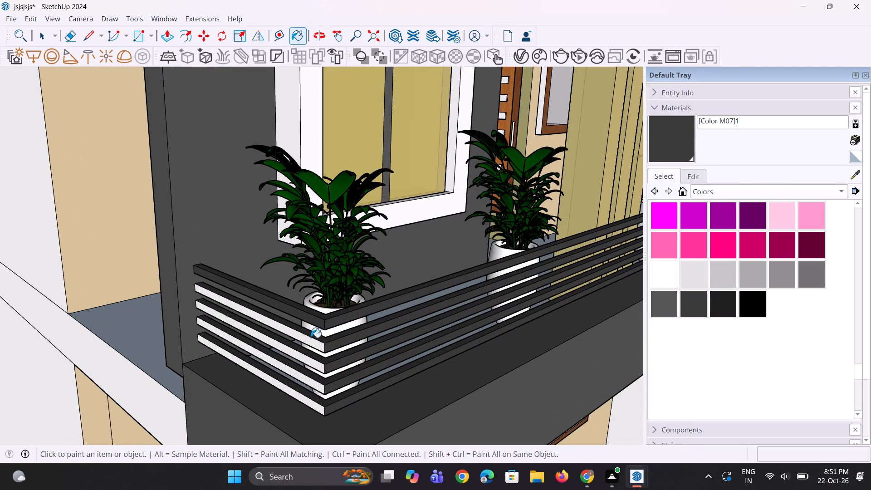
click(312, 341)
click(320, 365)
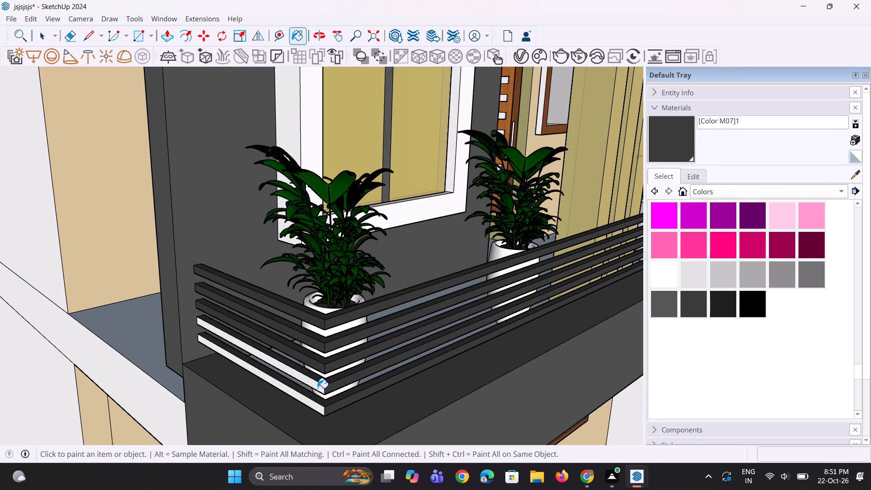
click(318, 387)
click(316, 406)
scroll(313, 333, up, 4)
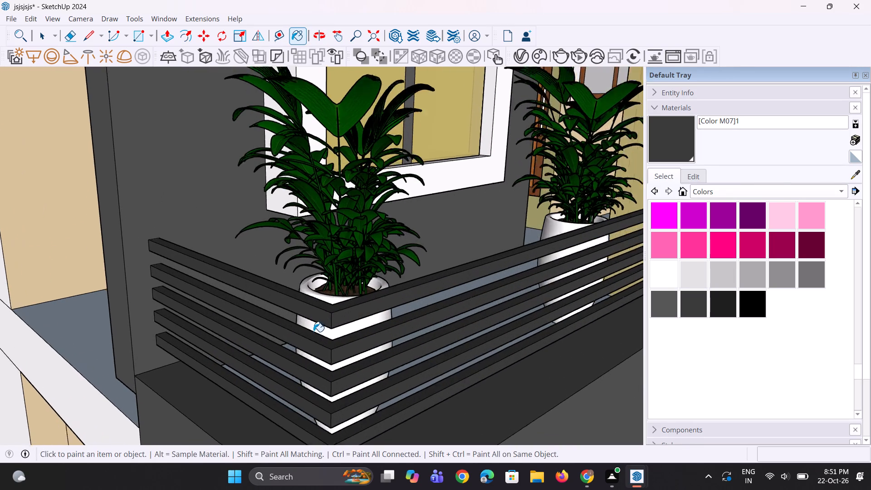
Paint the inner faces of all five rails at the lower balcony's tower-side end with Color M07.
scroll(313, 332, up, 3)
middle_drag(334, 341, 42, 341)
scroll(123, 291, up, 5)
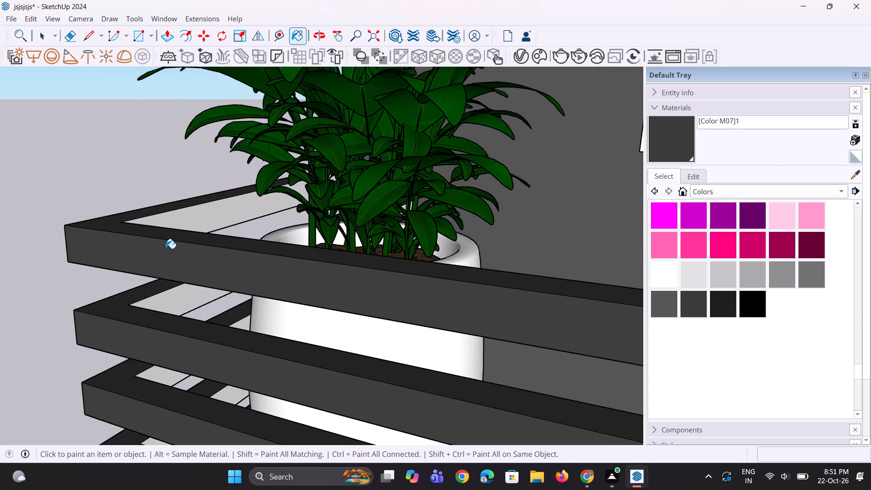
click(194, 217)
click(182, 300)
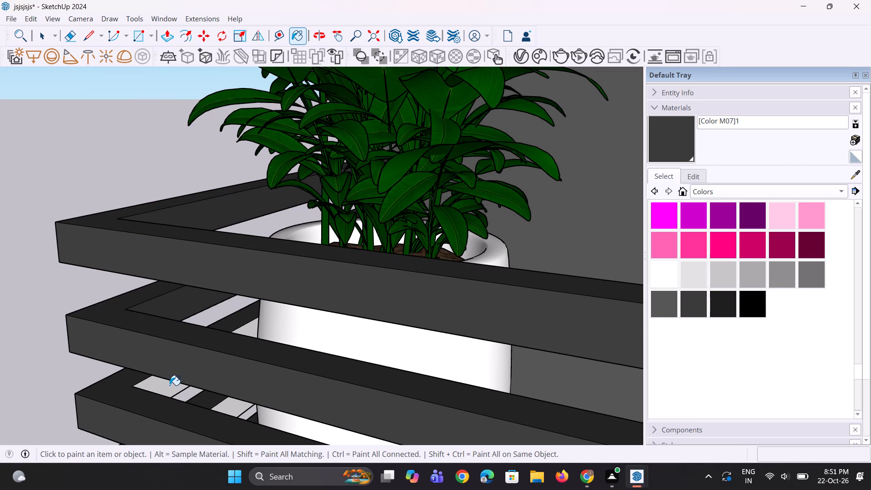
click(170, 385)
scroll(307, 235, down, 10)
scroll(250, 341, up, 4)
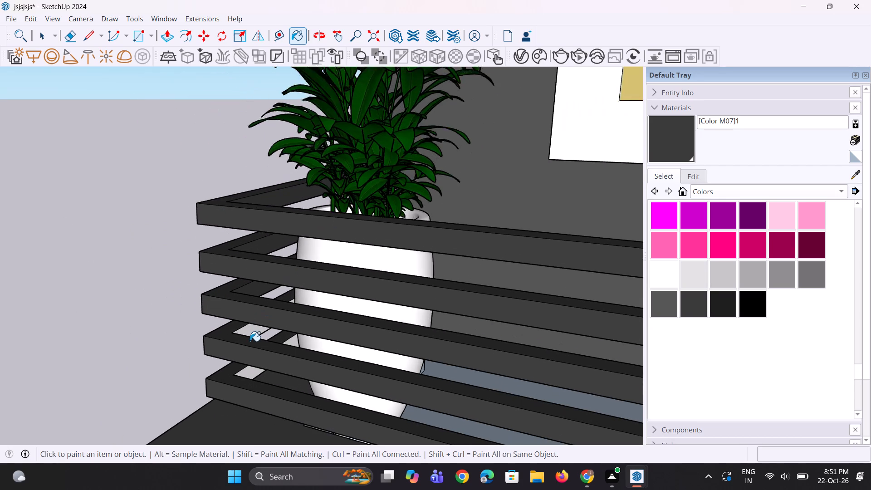
scroll(250, 337, up, 3)
click(250, 328)
click(240, 388)
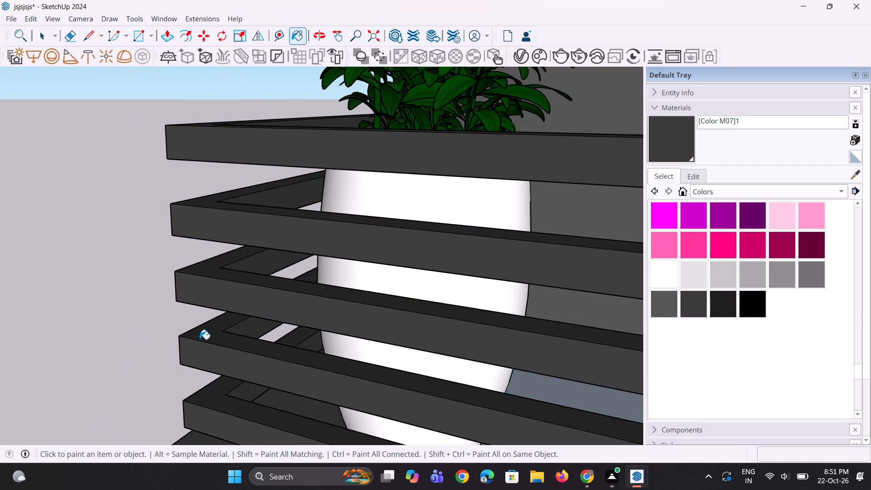
Paint the inner faces of all five rails at the lower balcony's opposite end, beside the louvred screen, with Color M07.
scroll(200, 339, down, 14)
middle_drag(196, 333, 391, 397)
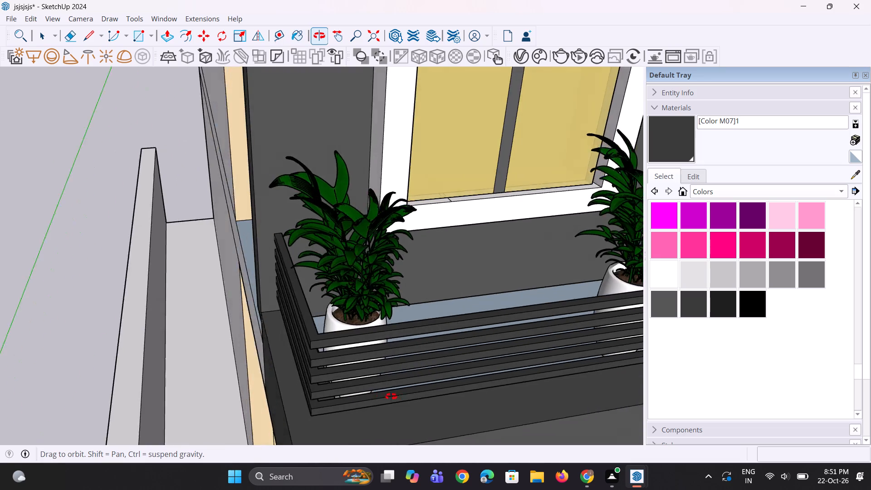
middle_drag(391, 397, 419, 389)
scroll(298, 364, down, 9)
scroll(254, 352, down, 3)
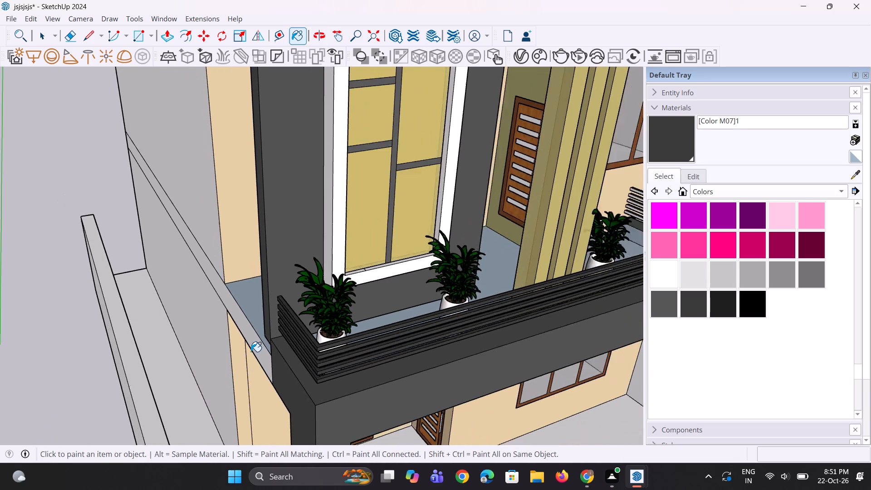
scroll(251, 352, down, 2)
scroll(515, 301, up, 3)
scroll(600, 207, up, 12)
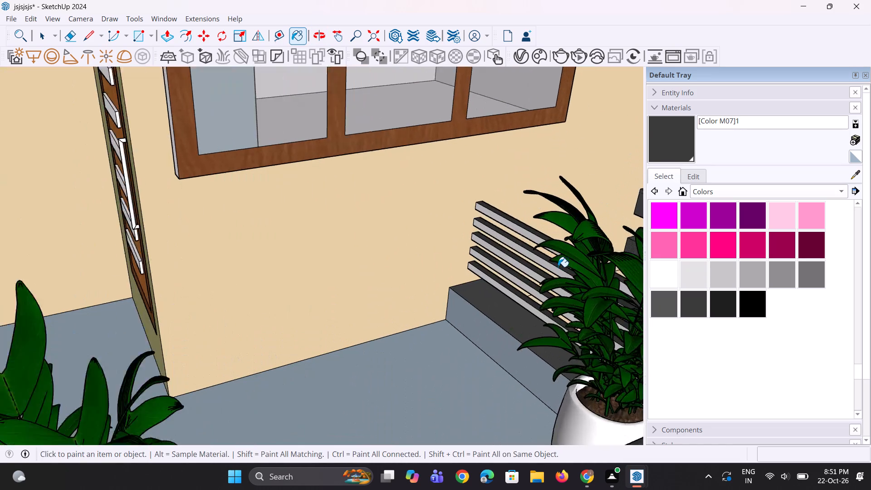
scroll(558, 267, up, 5)
click(513, 226)
click(513, 247)
scroll(511, 267, up, 3)
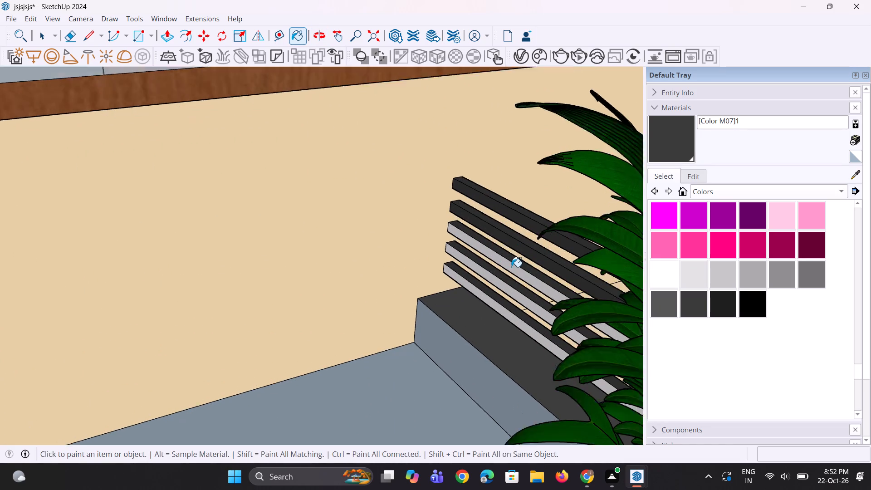
click(511, 267)
click(504, 292)
click(497, 312)
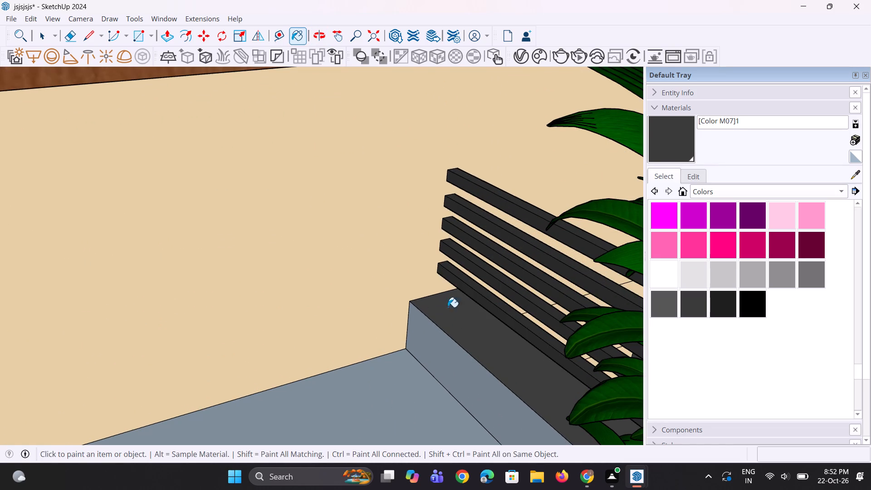
Paint the front, tower-side end and top faces of the upper balcony's two topmost rails with Color M07.
scroll(409, 308, down, 16)
scroll(389, 285, down, 7)
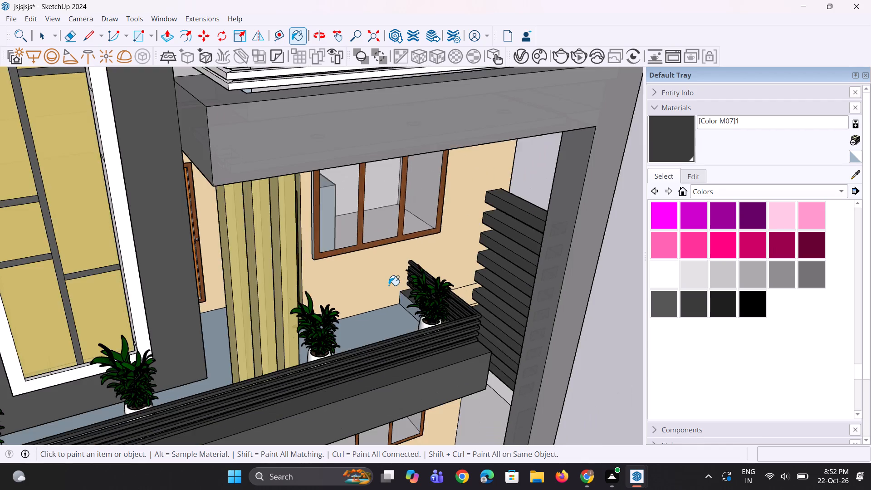
scroll(389, 285, down, 8)
scroll(446, 214, up, 2)
scroll(410, 168, up, 11)
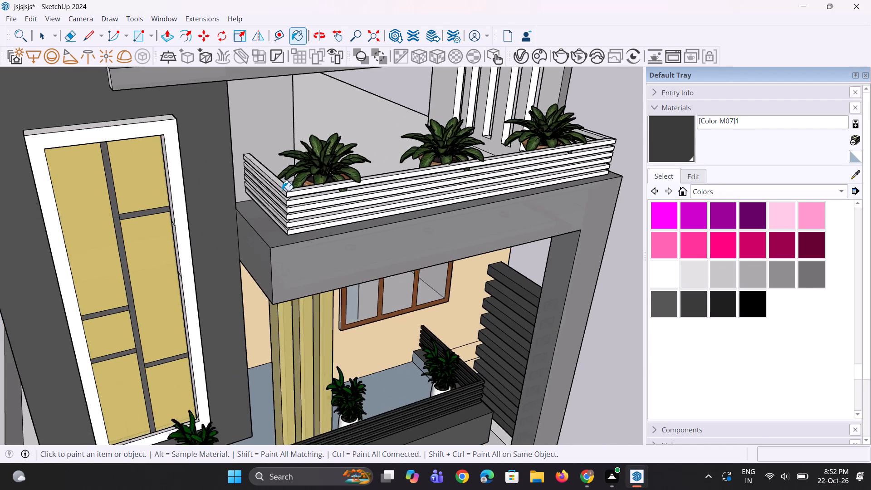
scroll(282, 191, up, 9)
click(282, 191)
click(289, 185)
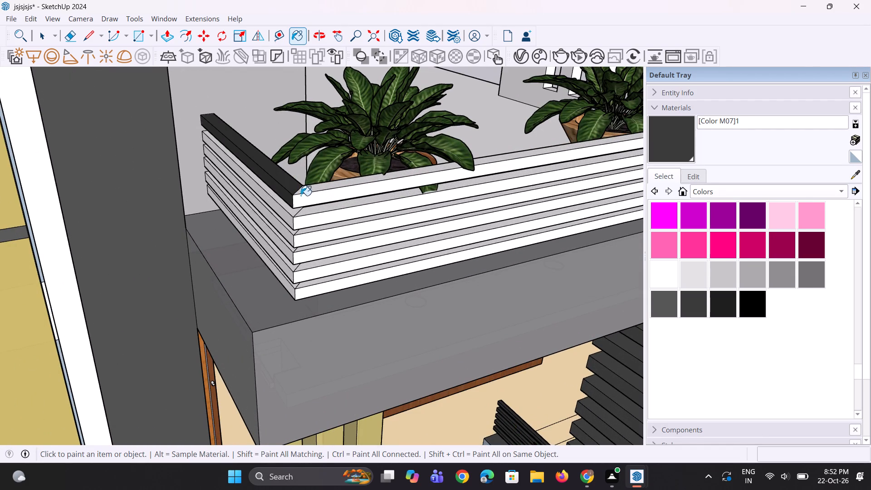
click(312, 191)
click(312, 197)
click(304, 220)
click(313, 209)
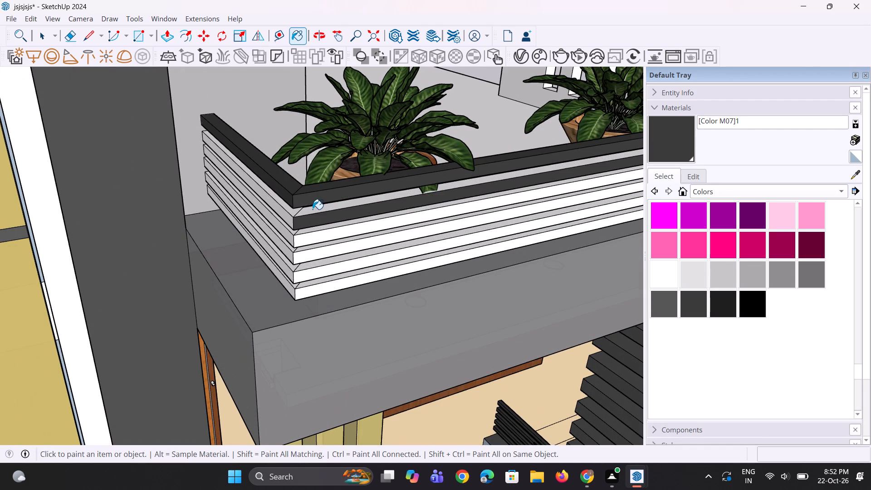
click(295, 212)
click(289, 217)
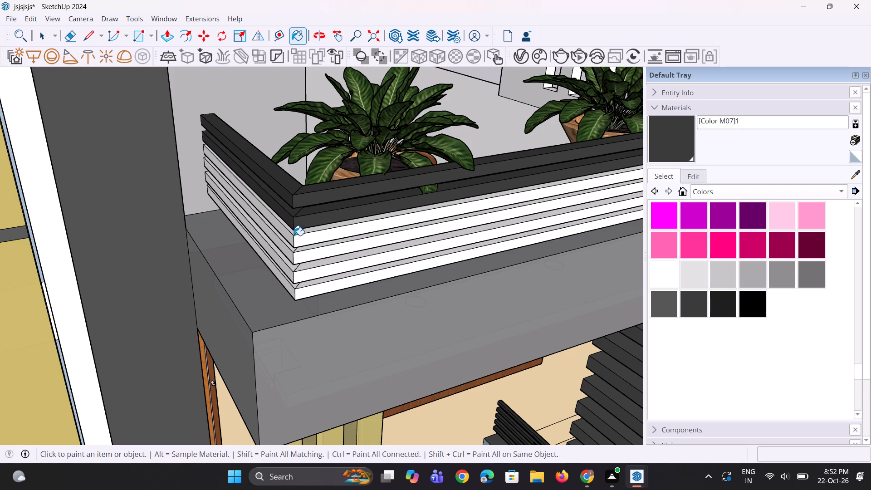
Paint the front, tower-side end and top faces of the upper balcony's third and fourth rails with Color M07.
click(291, 236)
scroll(294, 237, up, 11)
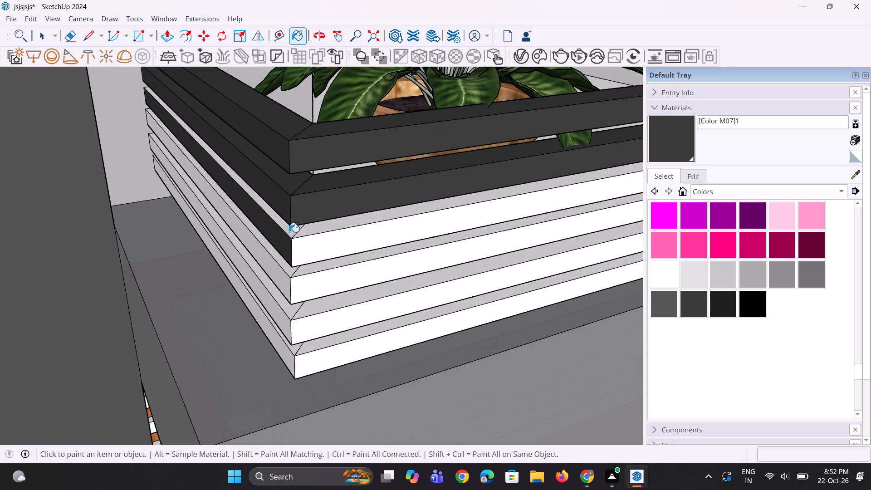
click(289, 231)
click(310, 235)
click(309, 247)
click(329, 230)
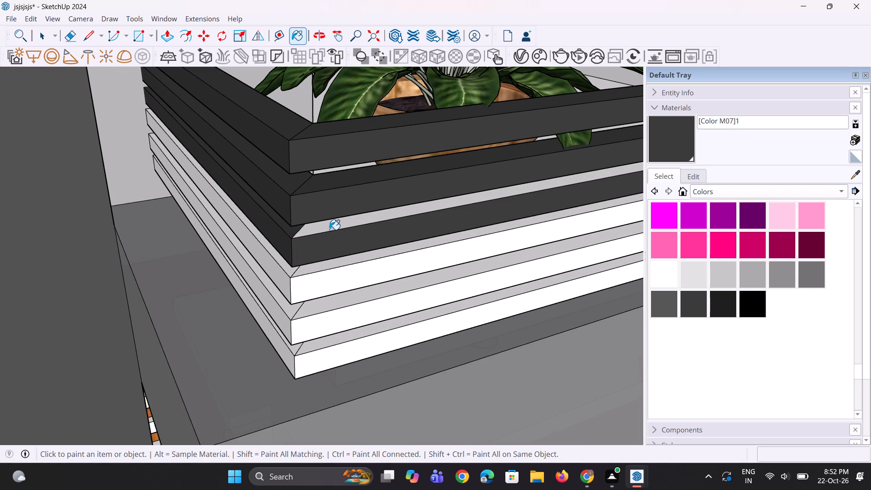
click(327, 277)
click(329, 260)
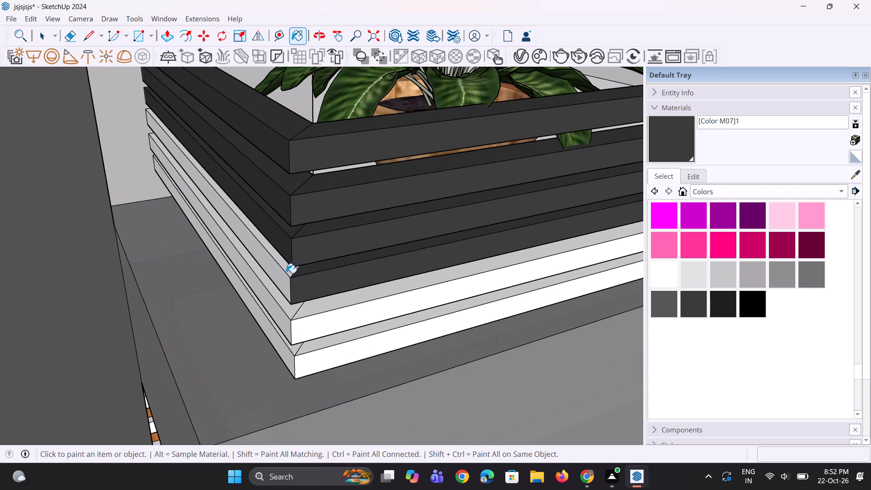
click(283, 274)
scroll(285, 274, up, 4)
click(292, 266)
Paint the front, tower-side end and top faces of the upper balcony's two lowest rails with Color M07.
scroll(293, 240, down, 6)
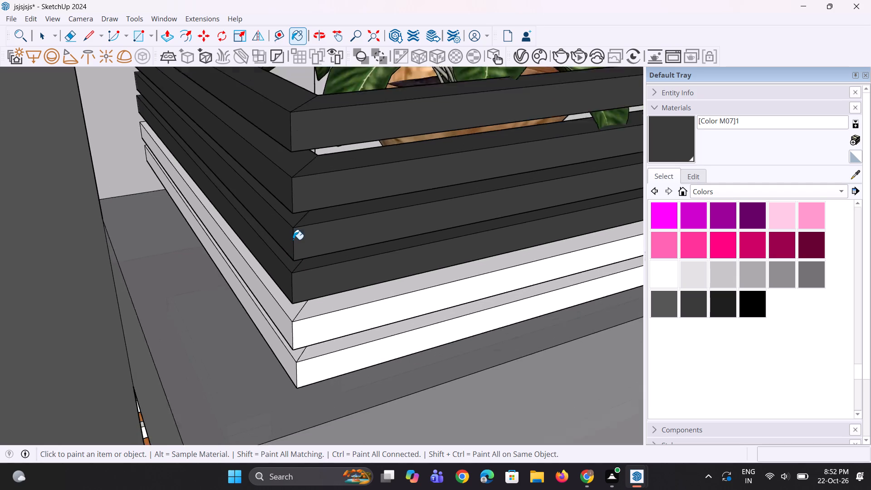
scroll(294, 287, up, 5)
click(267, 308)
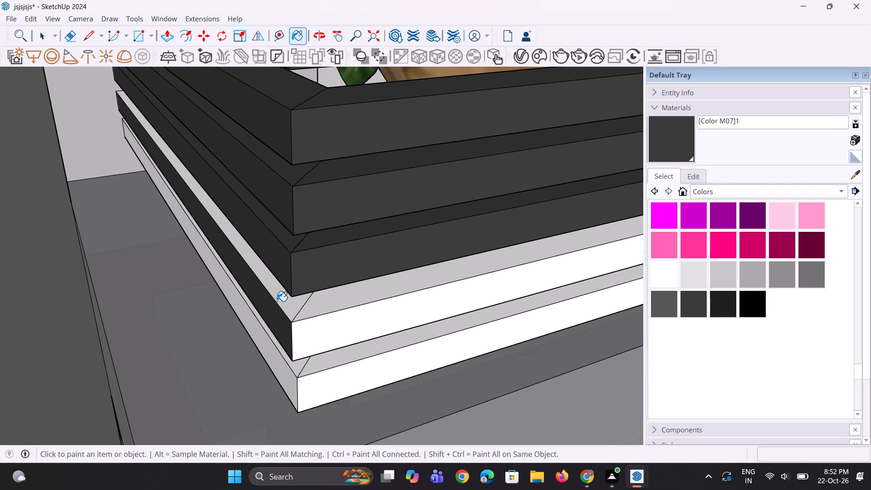
click(277, 301)
click(299, 315)
click(307, 332)
scroll(301, 305, down, 4)
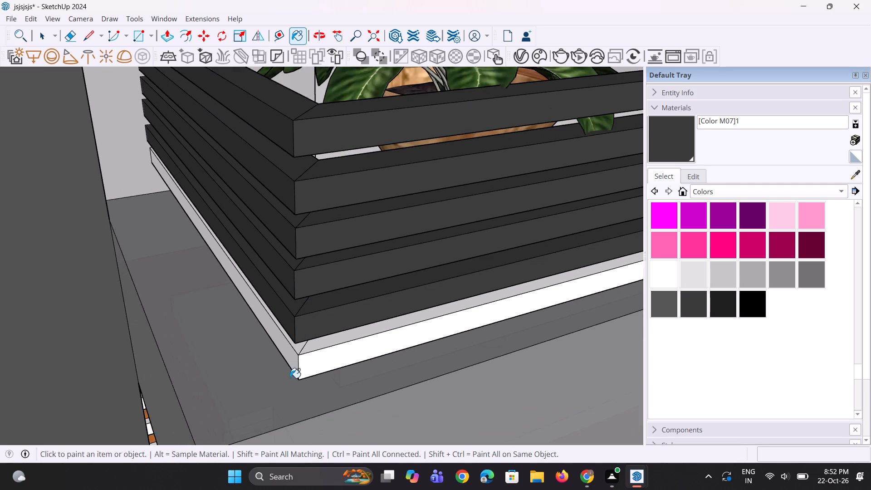
scroll(288, 386, up, 3)
click(294, 353)
click(298, 332)
click(319, 336)
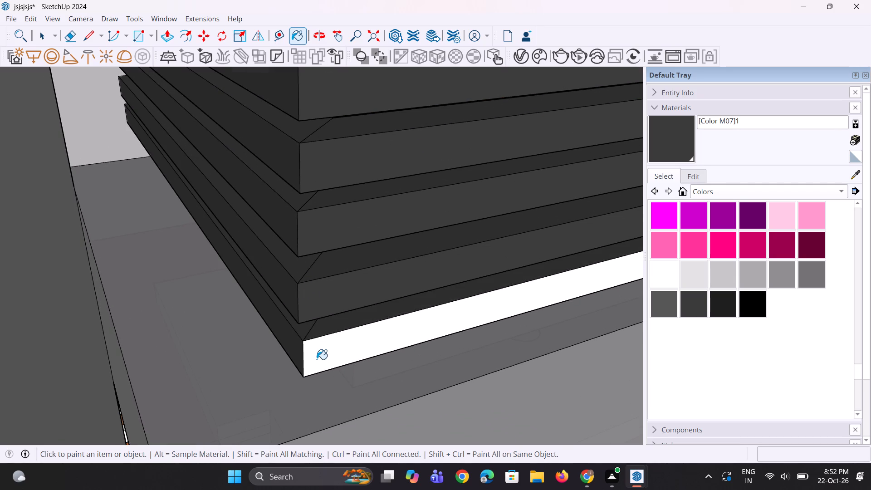
click(317, 359)
Paint the outer faces of all six rails at the upper balcony's far end, plus the topmost rail's top face, with Color M07.
scroll(225, 384, down, 13)
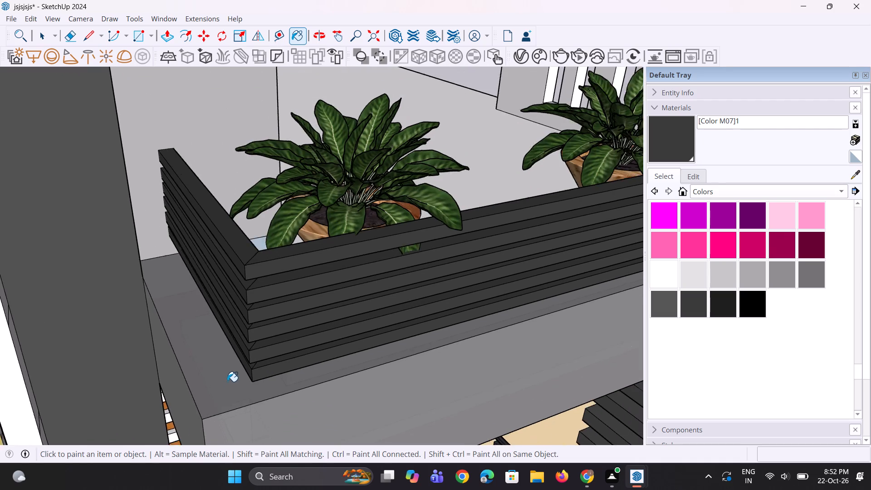
middle_drag(348, 356, 197, 315)
scroll(195, 314, down, 10)
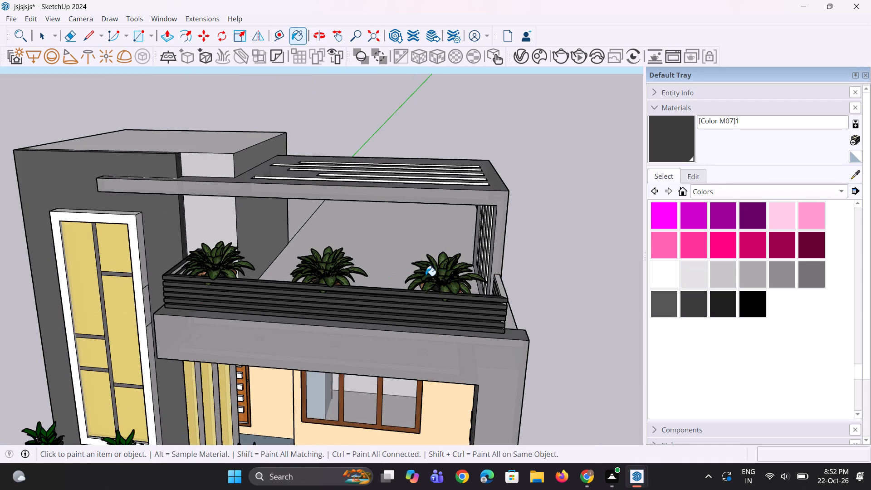
scroll(439, 275, up, 8)
click(511, 300)
middle_drag(513, 330, 321, 266)
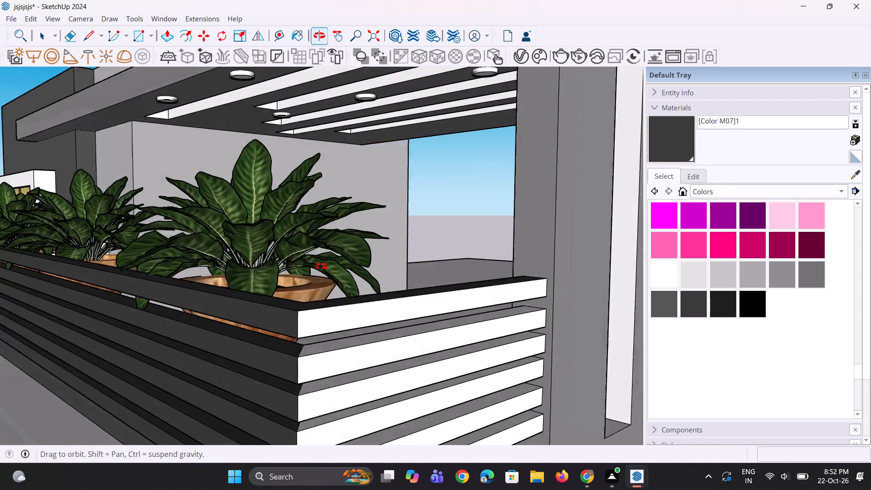
middle_drag(321, 266, 310, 261)
click(338, 283)
click(337, 328)
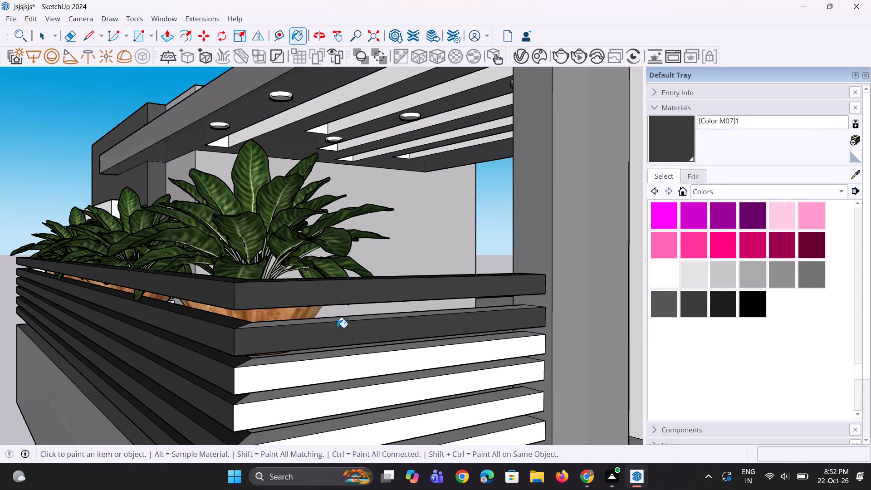
scroll(334, 297, down, 7)
scroll(329, 335, up, 2)
click(329, 335)
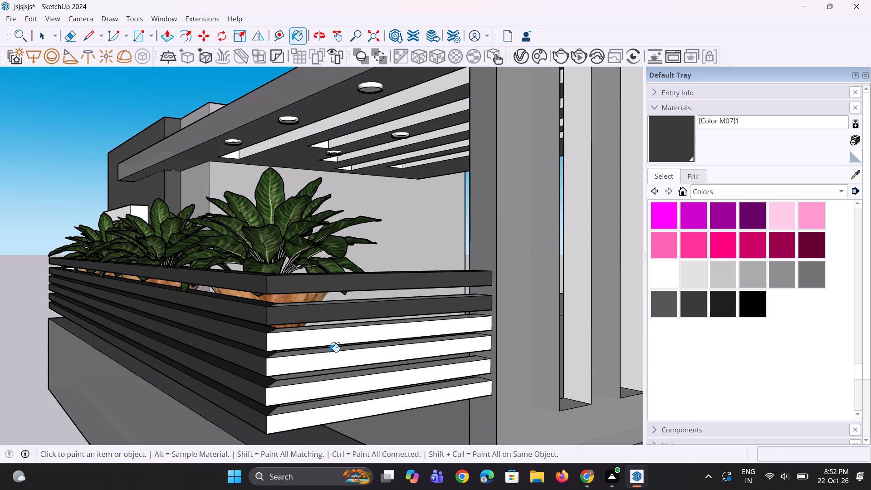
click(331, 358)
click(336, 380)
click(339, 413)
Paint the top faces of the five lower rails at the upper balcony's far end with Color M07.
middle_drag(346, 374, 348, 380)
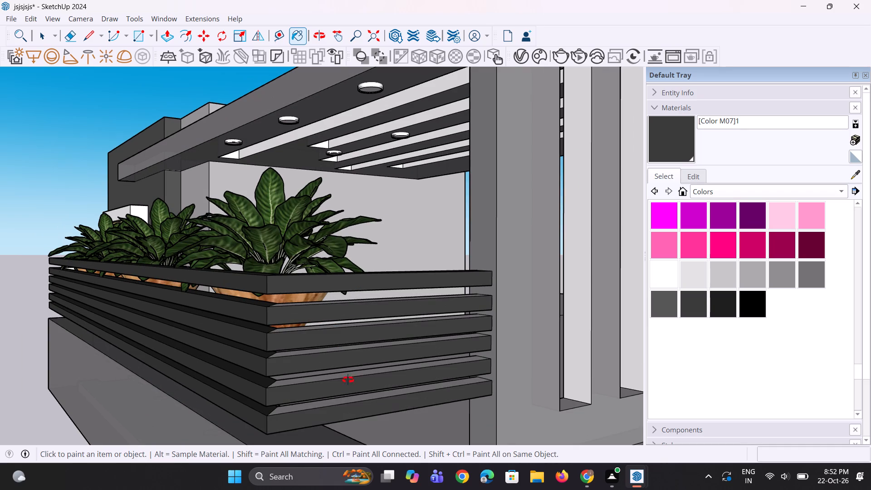
middle_drag(348, 380, 348, 409)
scroll(328, 333, up, 2)
click(324, 312)
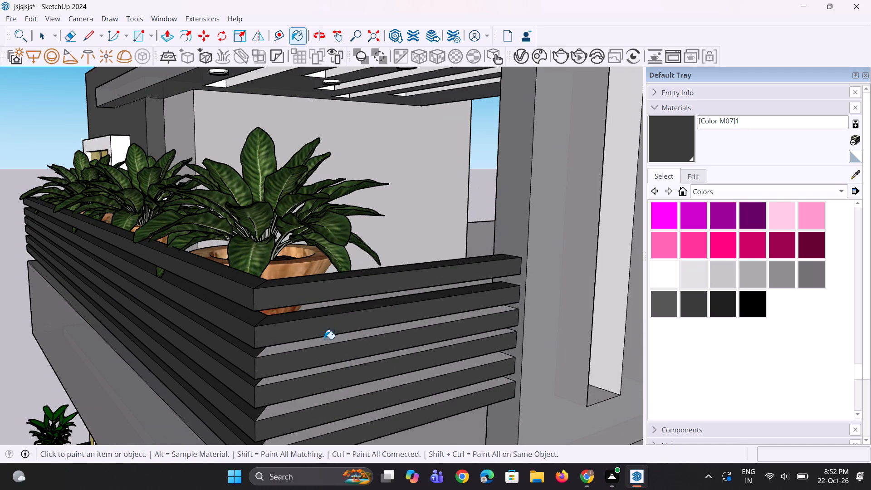
click(324, 339)
click(335, 368)
click(339, 397)
scroll(359, 309, down, 2)
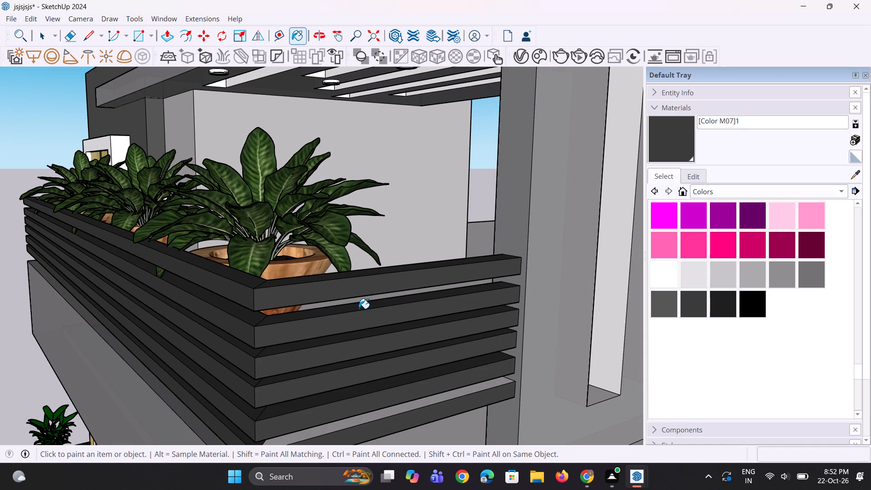
scroll(359, 309, down, 1)
scroll(360, 366, up, 2)
click(364, 397)
Paint the inner faces of all six rails at the upper balcony's far end, behind the potted plant, with Color M07.
middle_drag(323, 388, 747, 392)
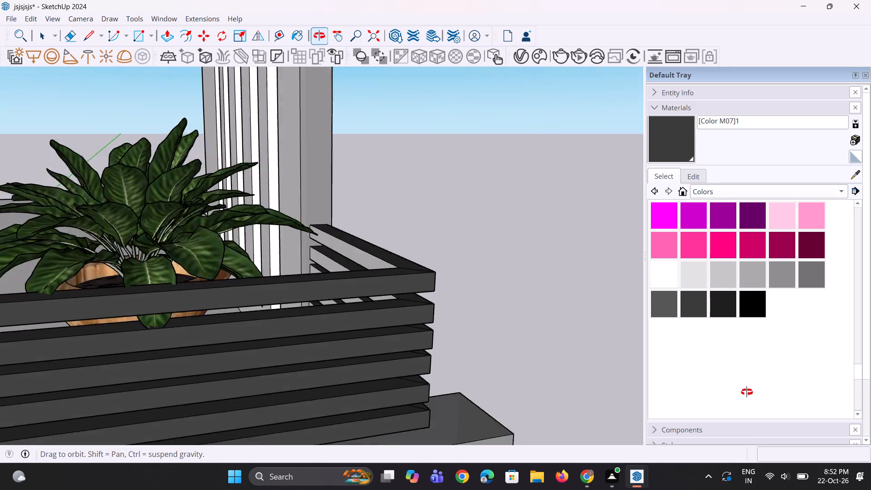
middle_drag(747, 392, 765, 386)
scroll(569, 292, up, 3)
middle_drag(324, 229, 453, 329)
scroll(291, 244, down, 10)
middle_drag(285, 259, 262, 300)
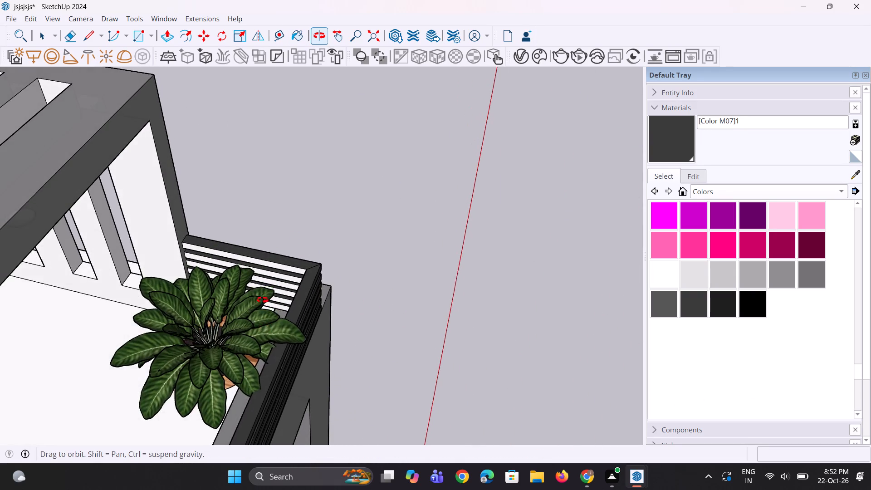
middle_drag(262, 300, 404, 180)
scroll(249, 276, up, 3)
scroll(199, 254, up, 3)
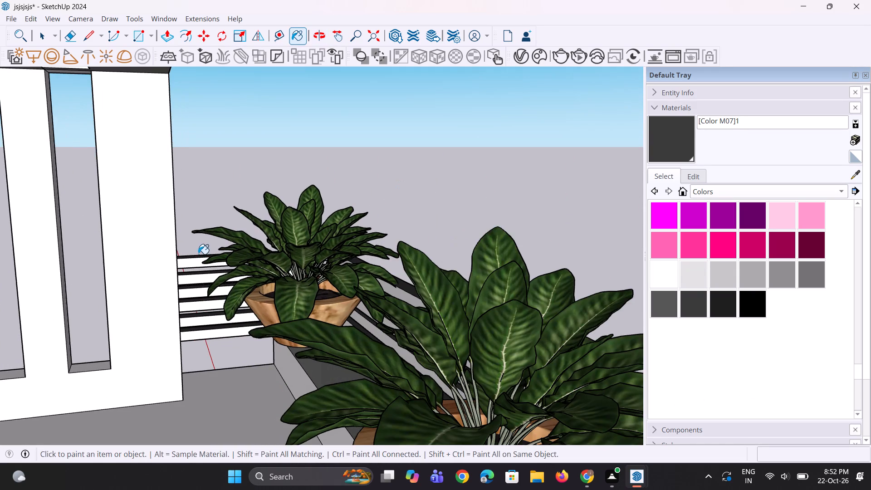
click(205, 264)
click(203, 289)
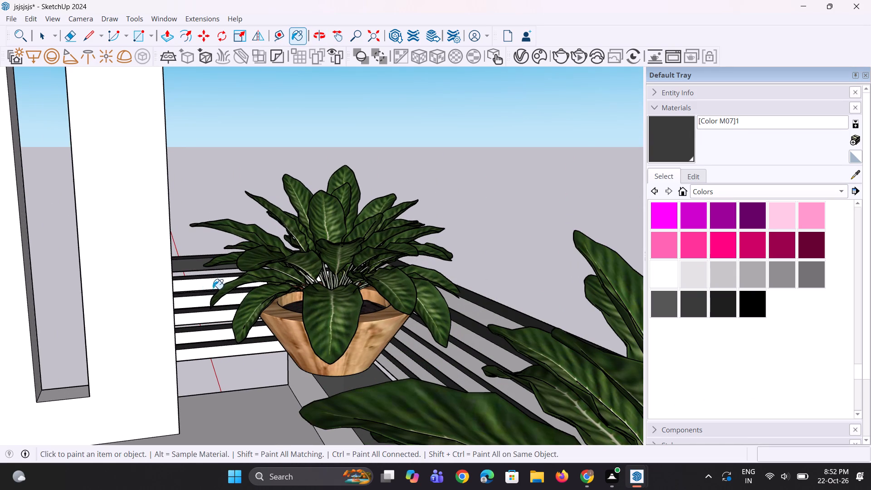
click(205, 303)
click(199, 317)
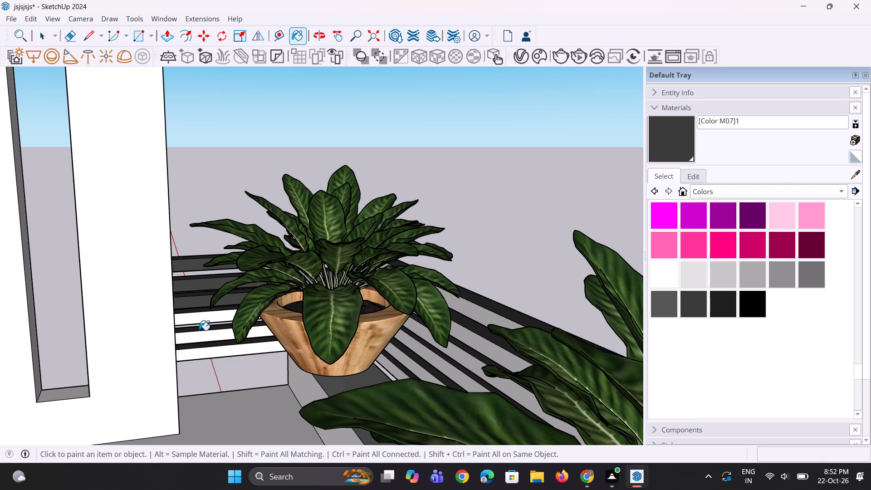
click(200, 336)
click(200, 351)
middle_drag(210, 330, 80, 324)
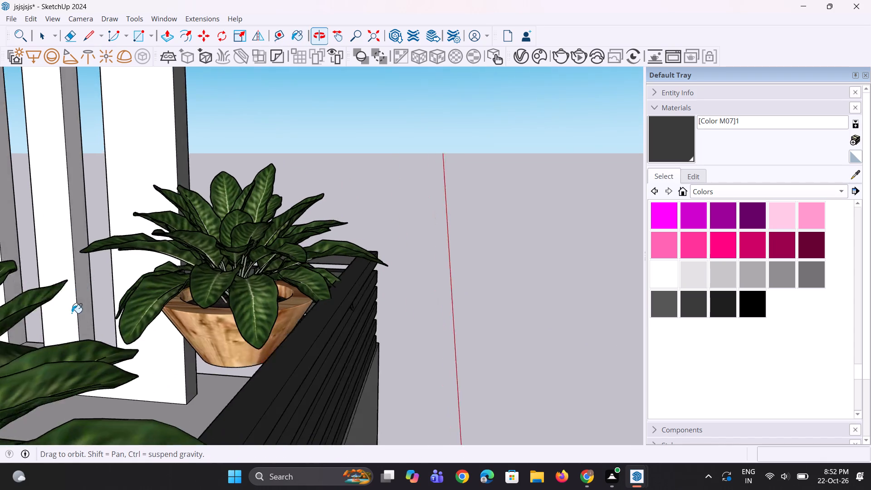
Paint the inner faces of all six rails at the upper balcony's tower-side end, behind the potted plant, with Color M07.
scroll(64, 302, down, 16)
scroll(80, 283, down, 5)
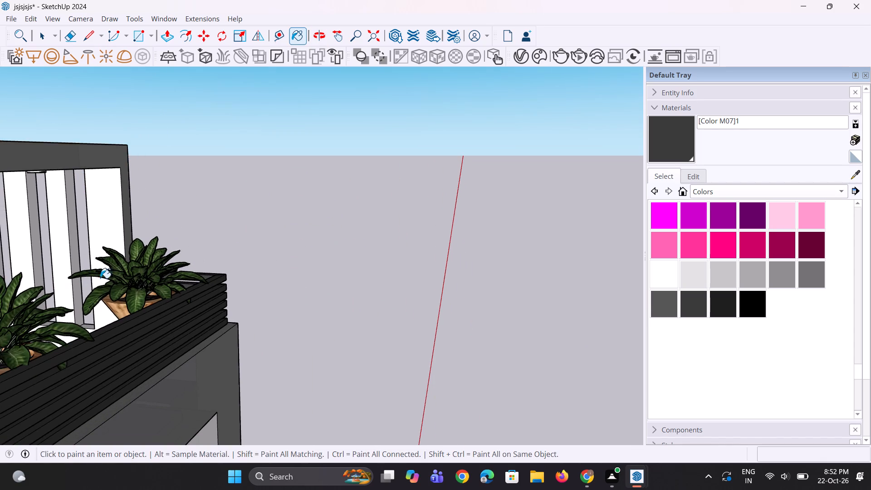
scroll(103, 276, down, 10)
middle_drag(135, 268, 0, 294)
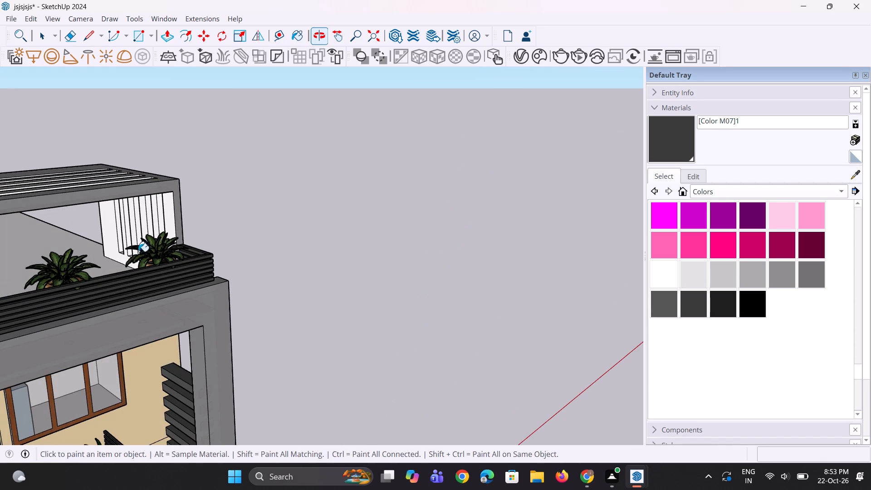
scroll(184, 243, down, 4)
middle_drag(215, 242, 0, 240)
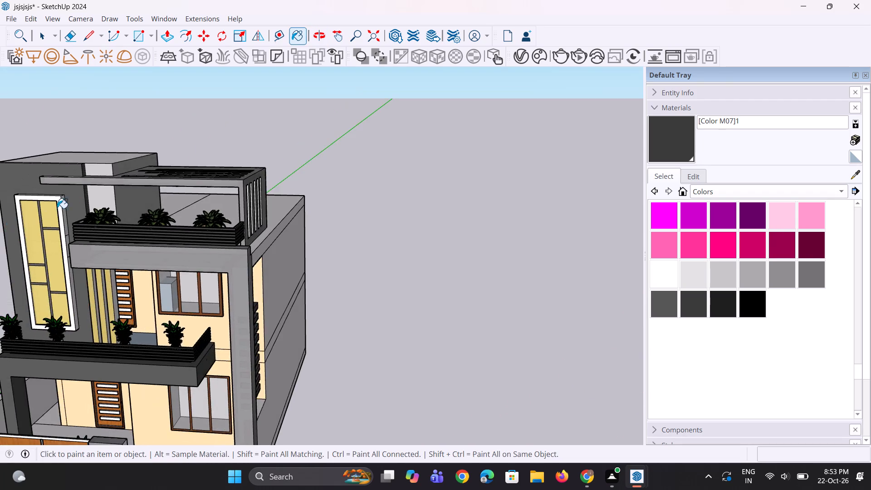
scroll(92, 199, up, 4)
scroll(92, 199, down, 1)
scroll(91, 213, up, 16)
middle_drag(79, 229, 86, 309)
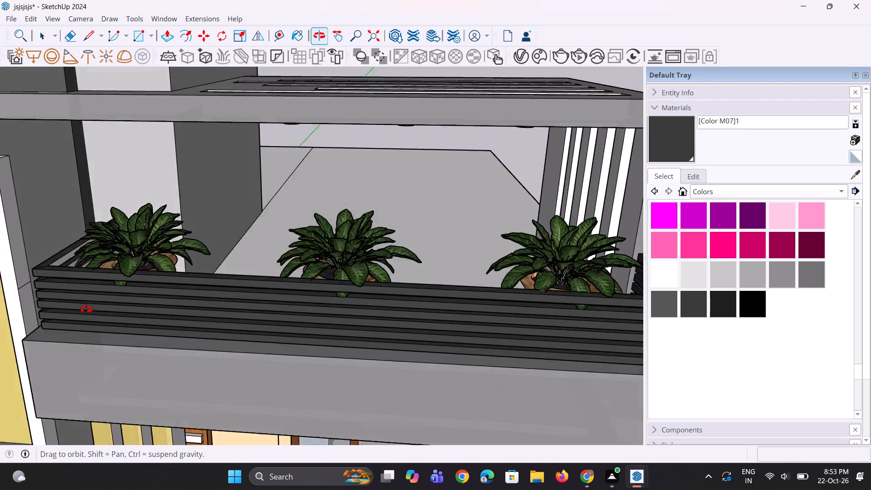
middle_drag(86, 309, 94, 330)
scroll(95, 315, up, 20)
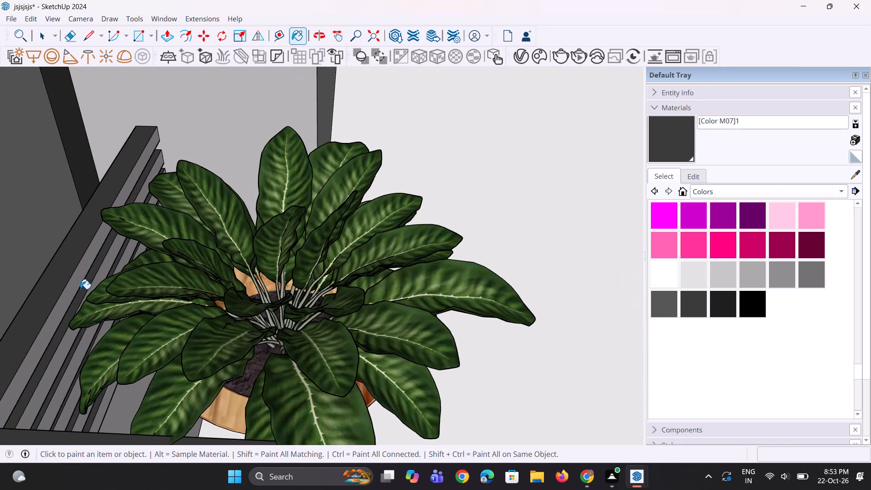
scroll(80, 289, up, 2)
click(82, 274)
click(108, 266)
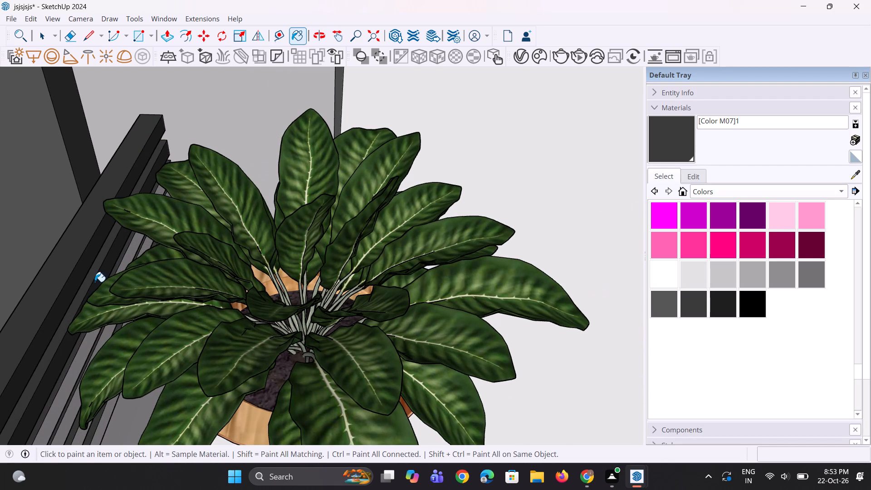
middle_drag(94, 282, 0, 310)
scroll(0, 338, up, 1)
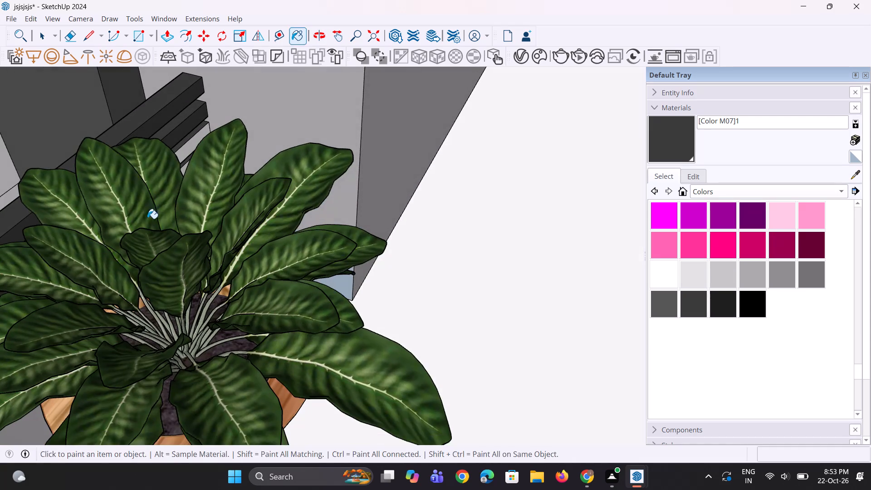
middle_drag(196, 189, 160, 265)
scroll(212, 199, up, 2)
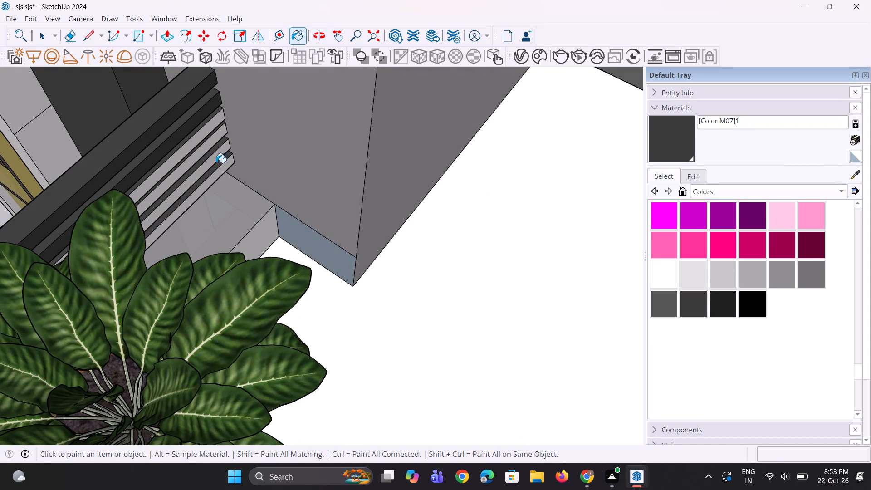
scroll(215, 146, up, 2)
click(214, 110)
click(221, 124)
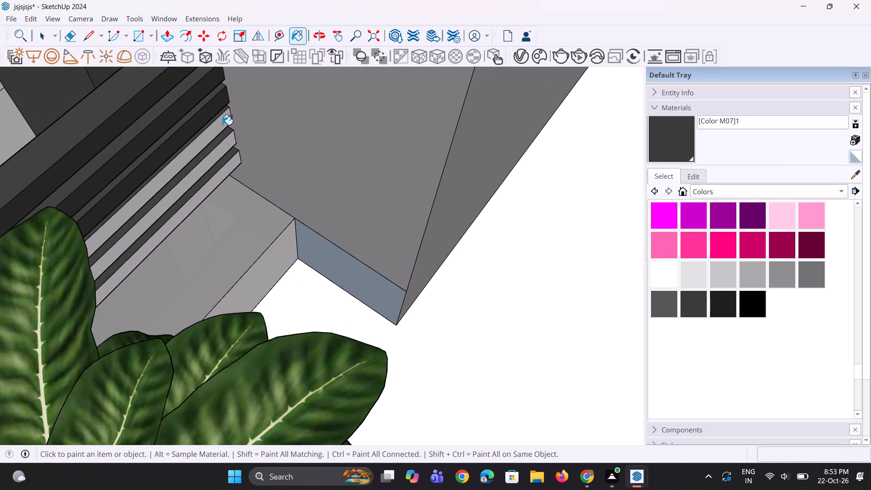
click(229, 140)
click(235, 163)
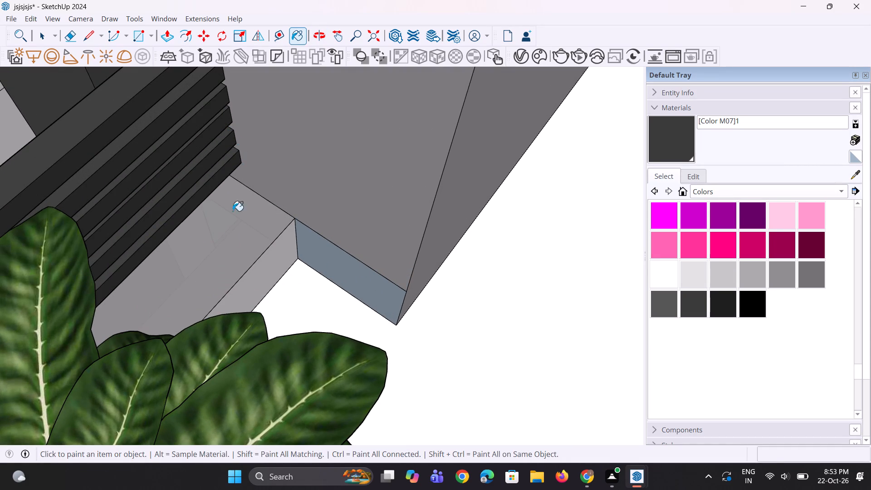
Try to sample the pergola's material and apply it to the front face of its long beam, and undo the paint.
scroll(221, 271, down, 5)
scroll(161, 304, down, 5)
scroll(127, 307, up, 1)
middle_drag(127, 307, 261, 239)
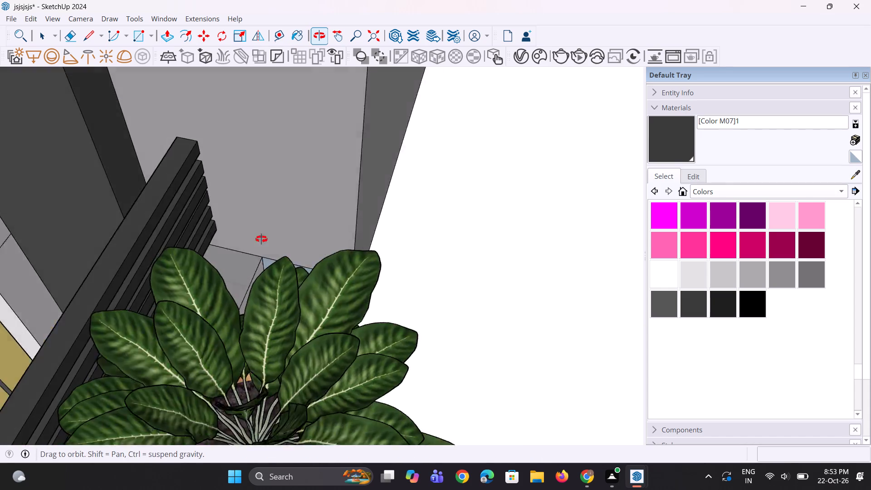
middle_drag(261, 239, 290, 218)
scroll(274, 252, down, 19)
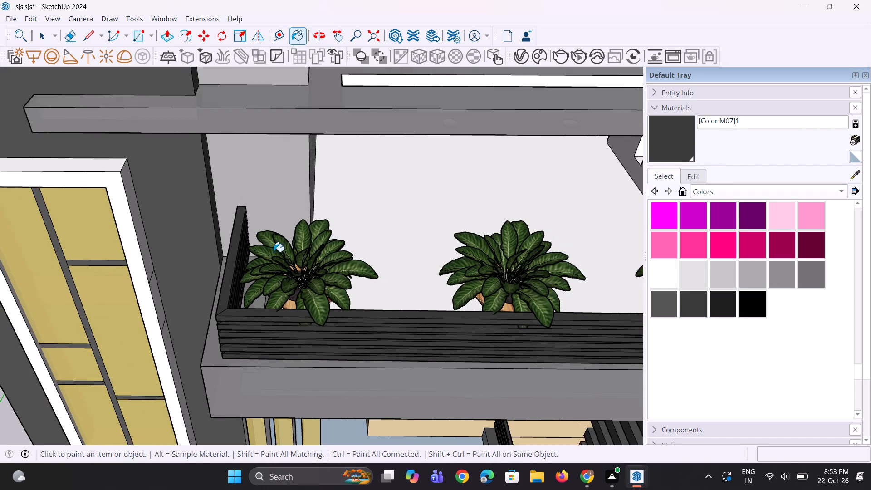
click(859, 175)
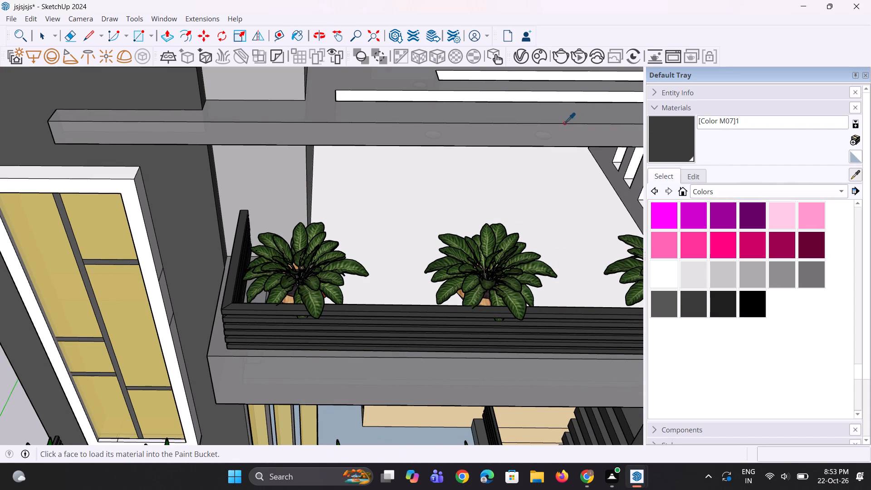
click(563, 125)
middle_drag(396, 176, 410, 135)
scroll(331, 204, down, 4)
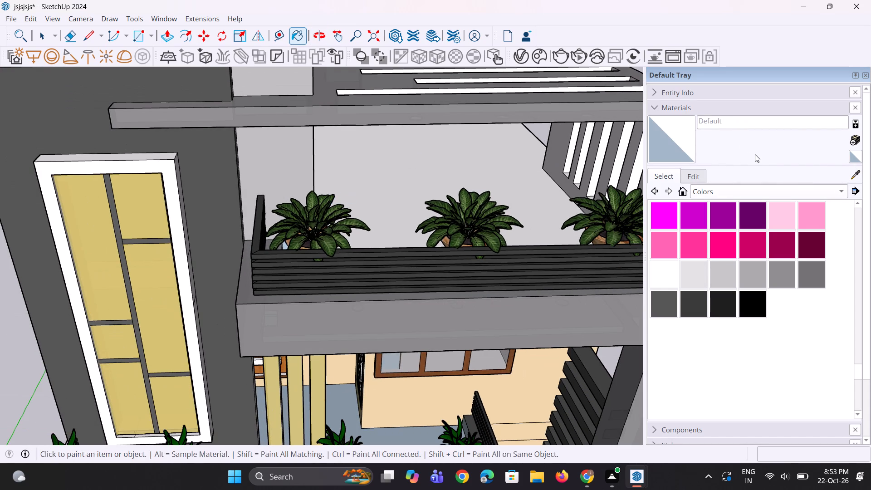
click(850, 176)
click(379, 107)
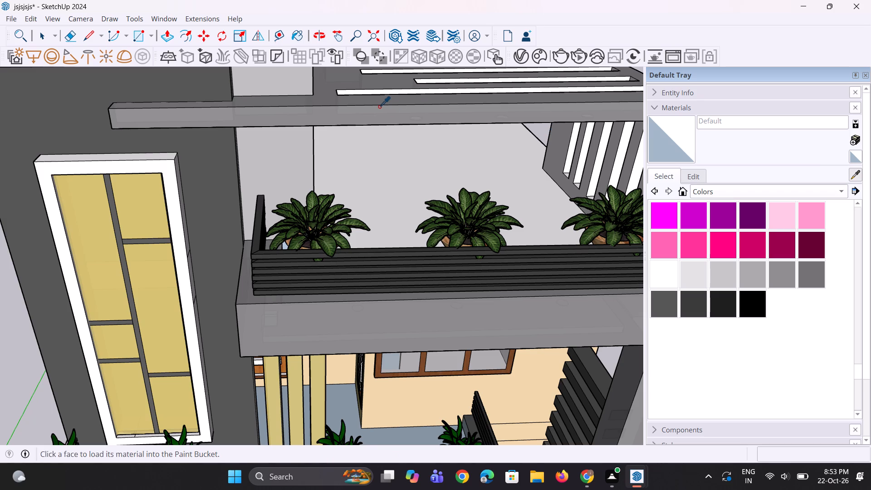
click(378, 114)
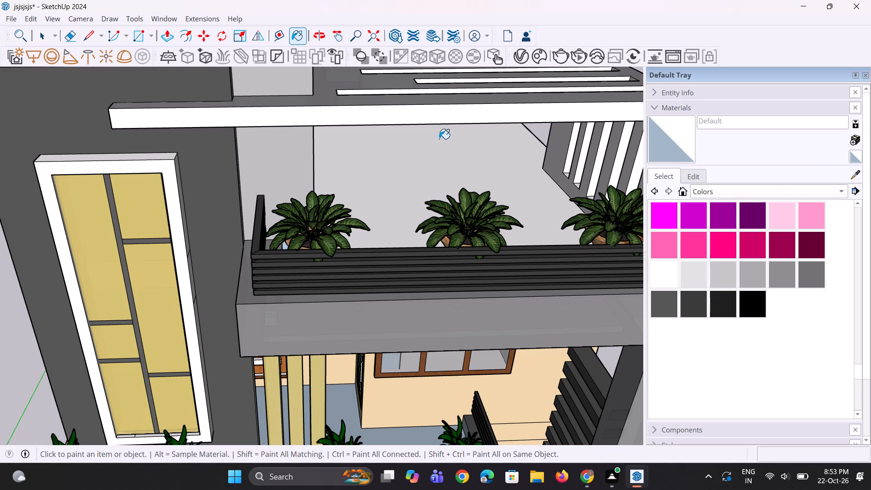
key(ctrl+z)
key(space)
Sample the Generic grey material from the front of the pergola frame above the upper balcony.
scroll(260, 191, down, 9)
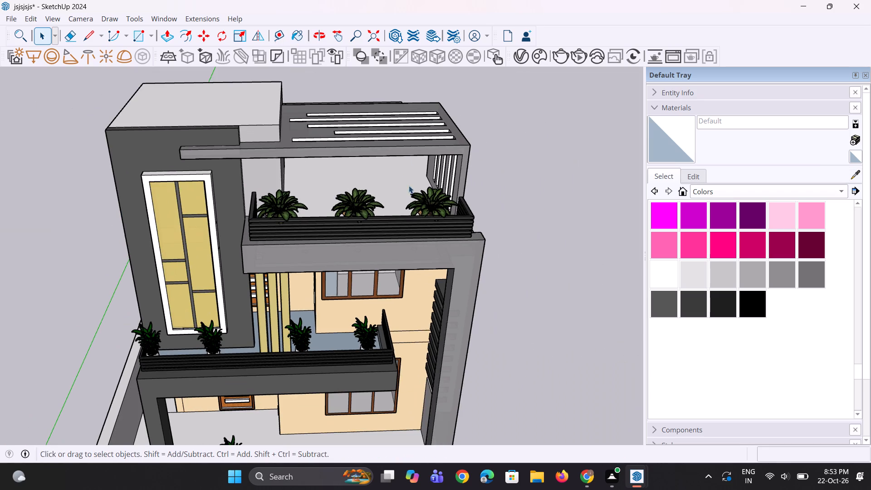
click(856, 180)
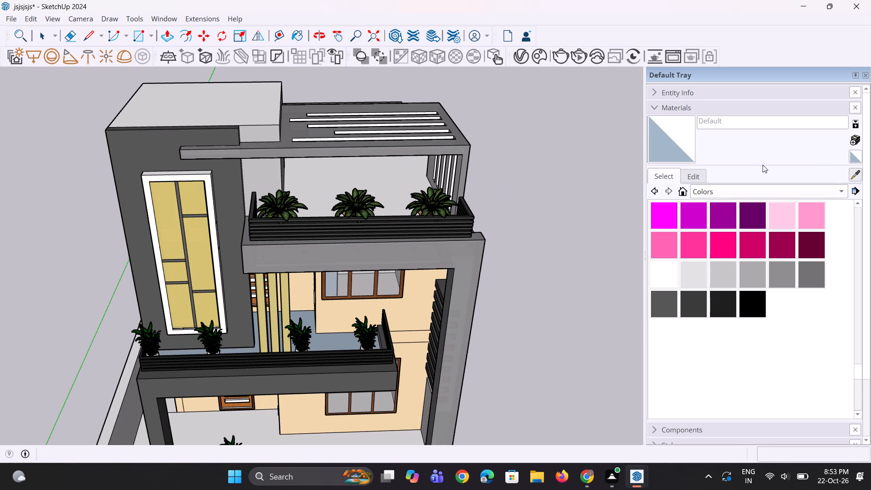
click(464, 147)
scroll(407, 165, up, 3)
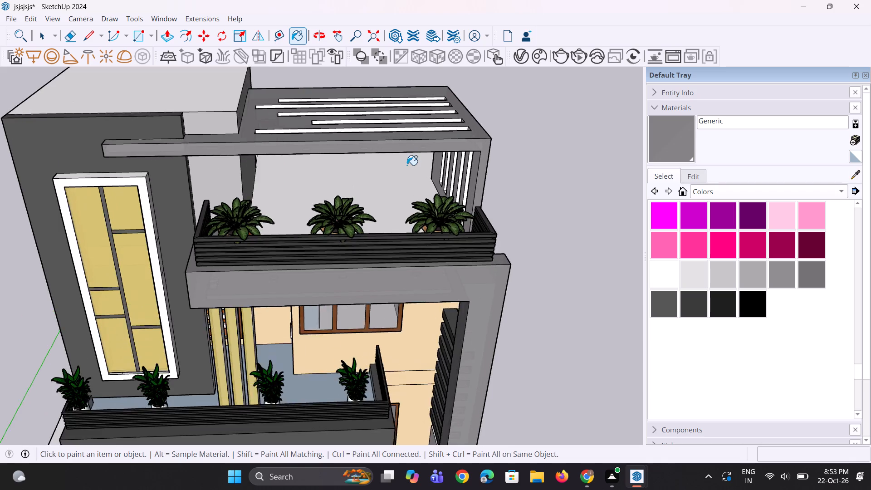
scroll(407, 165, up, 8)
middle_drag(420, 190, 434, 187)
scroll(434, 187, down, 4)
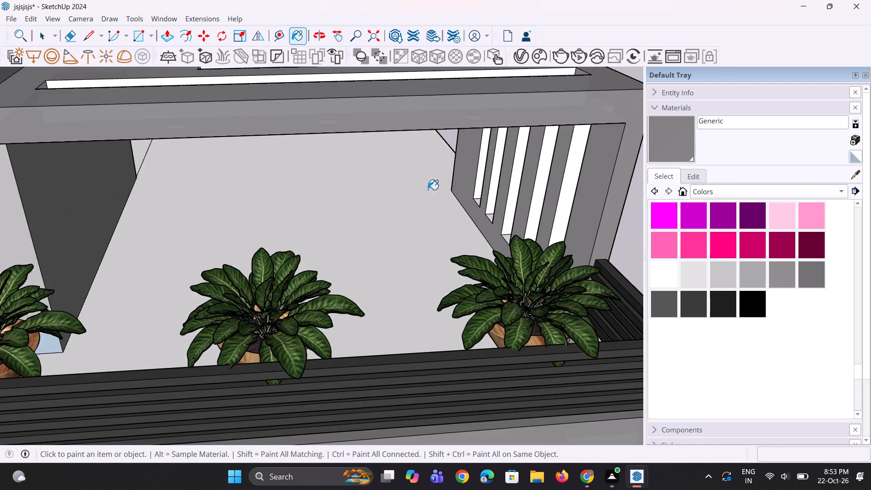
scroll(428, 190, down, 1)
scroll(530, 206, up, 2)
scroll(320, 217, down, 5)
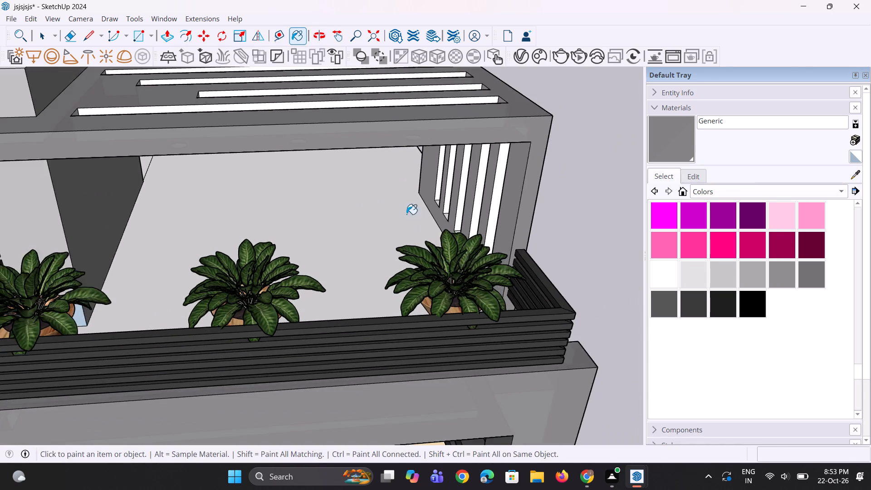
middle_drag(411, 215, 375, 222)
scroll(373, 217, down, 5)
key(space)
key(space)
Examine the whole house exterior from the front and from above, checking the pergola, both balconies and the entrance.
middle_drag(465, 231, 439, 193)
scroll(406, 181, down, 7)
middle_drag(399, 181, 417, 161)
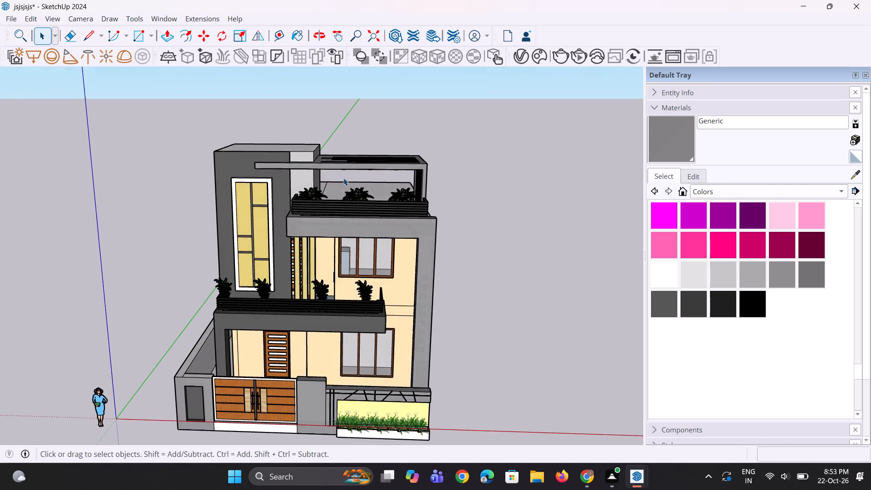
scroll(326, 181, up, 6)
scroll(311, 176, down, 1)
middle_drag(308, 176, 370, 176)
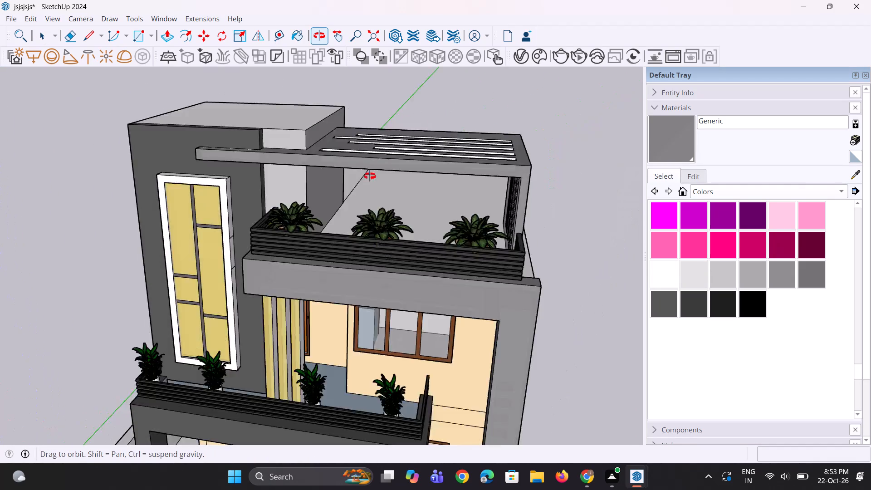
middle_drag(370, 176, 373, 175)
scroll(359, 245, down, 4)
middle_drag(362, 265, 347, 257)
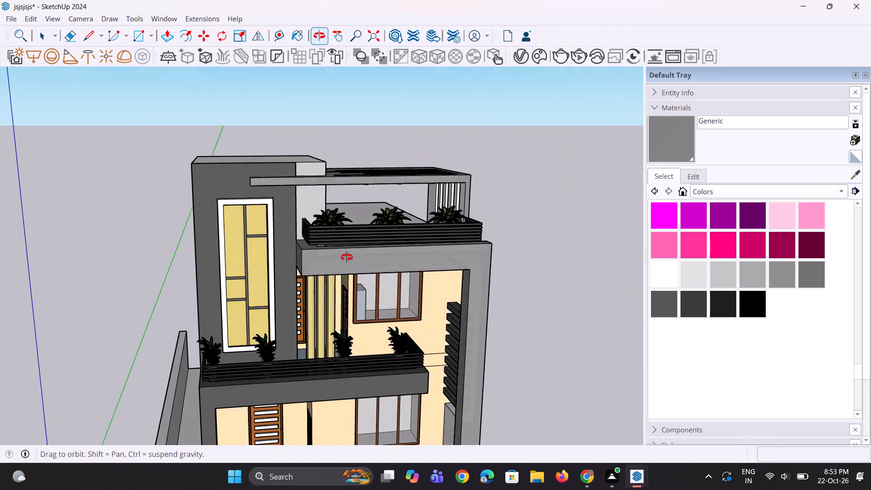
middle_drag(347, 257, 330, 234)
scroll(227, 176, down, 5)
middle_drag(314, 232, 301, 255)
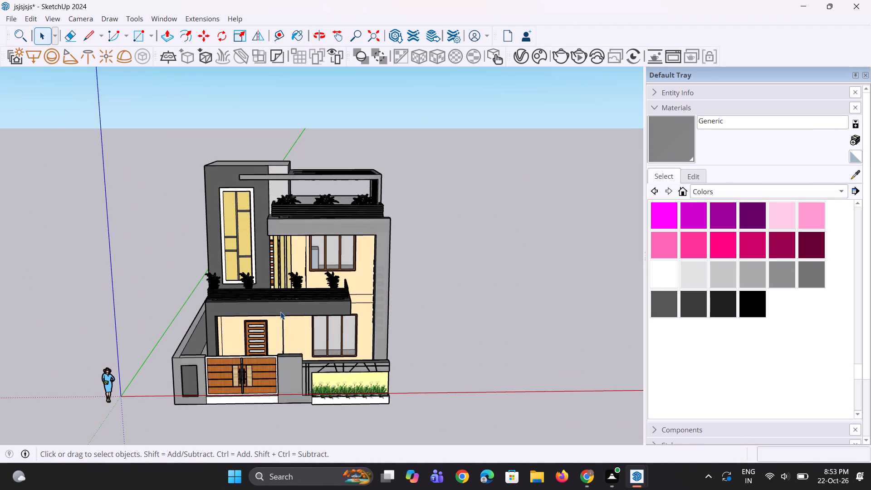
scroll(280, 312, up, 2)
scroll(254, 360, up, 3)
Save the model.
key(ctrl+s)
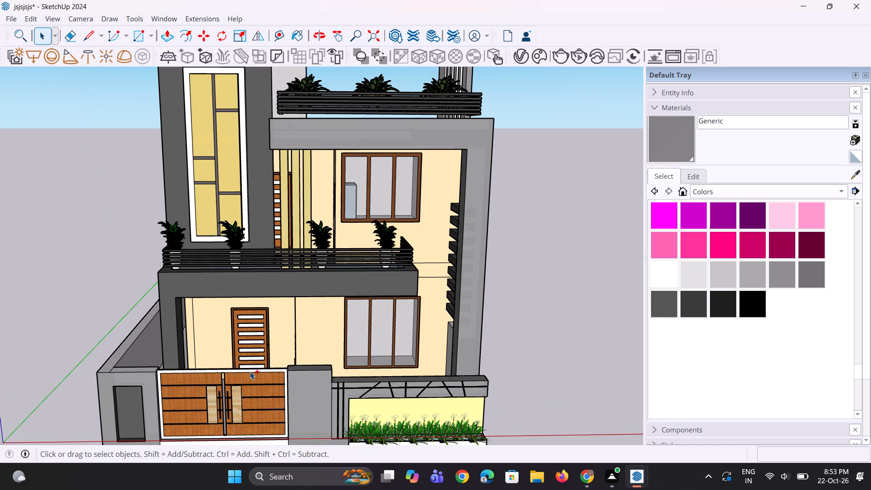
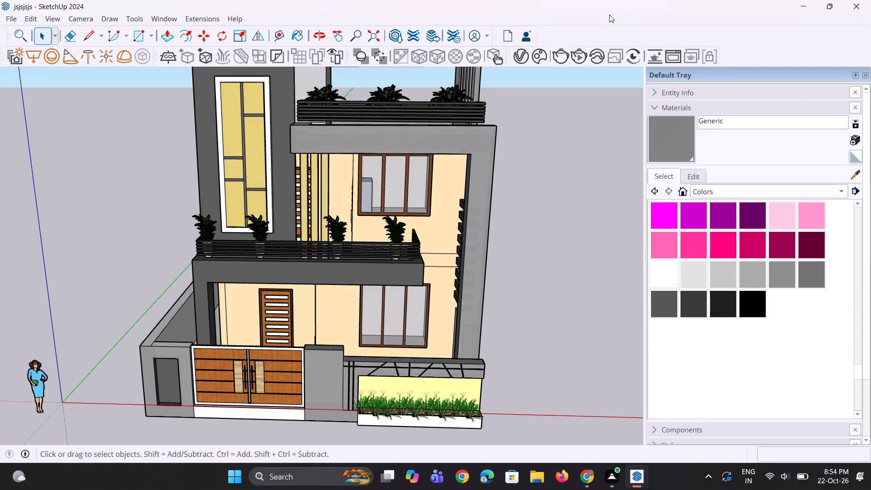
Examine the house's front facade and side frame from several angles.
scroll(589, 54, down, 4)
middle_drag(590, 132, 490, 139)
scroll(489, 338, up, 3)
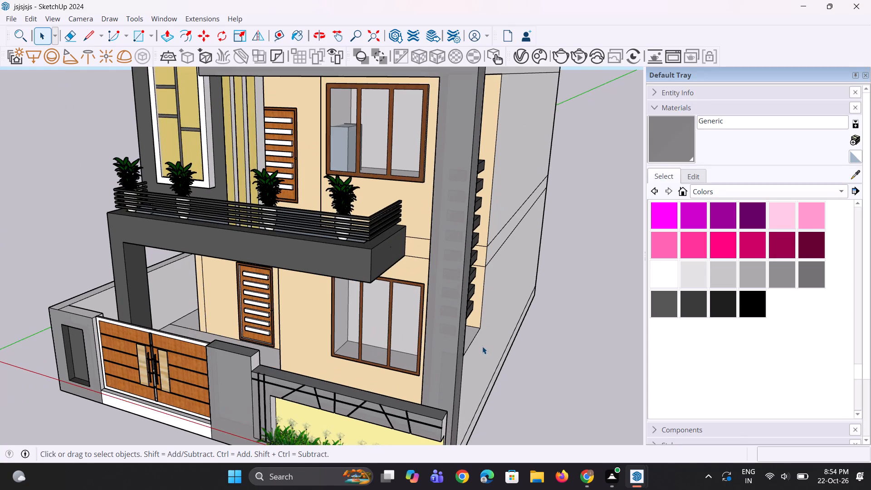
middle_drag(482, 346, 586, 317)
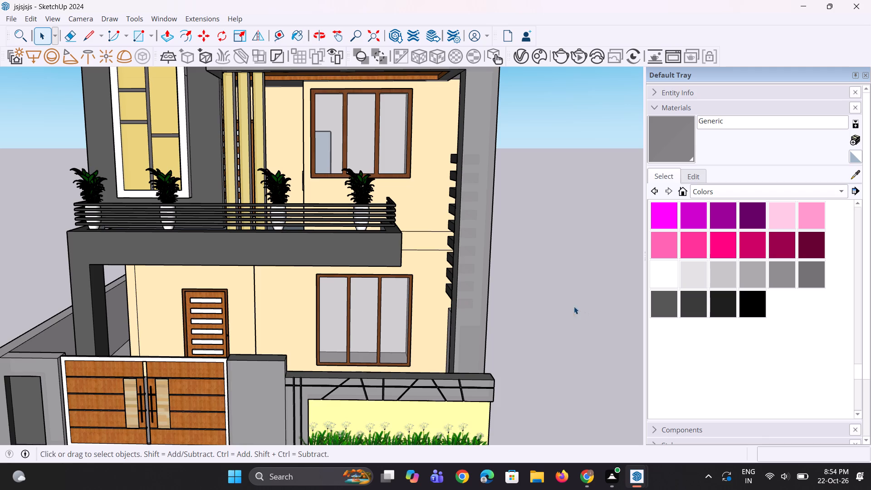
scroll(562, 300, up, 2)
scroll(559, 300, down, 5)
middle_click(477, 284)
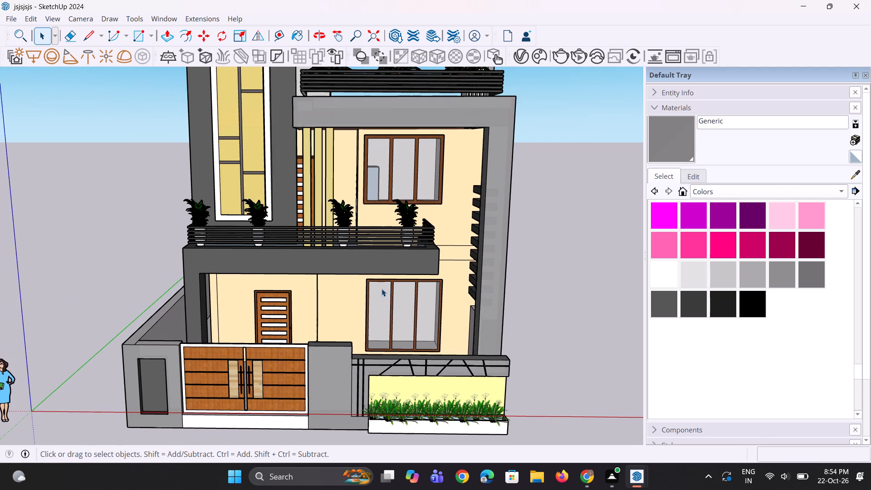
click(382, 289)
middle_drag(379, 304, 383, 290)
click(528, 273)
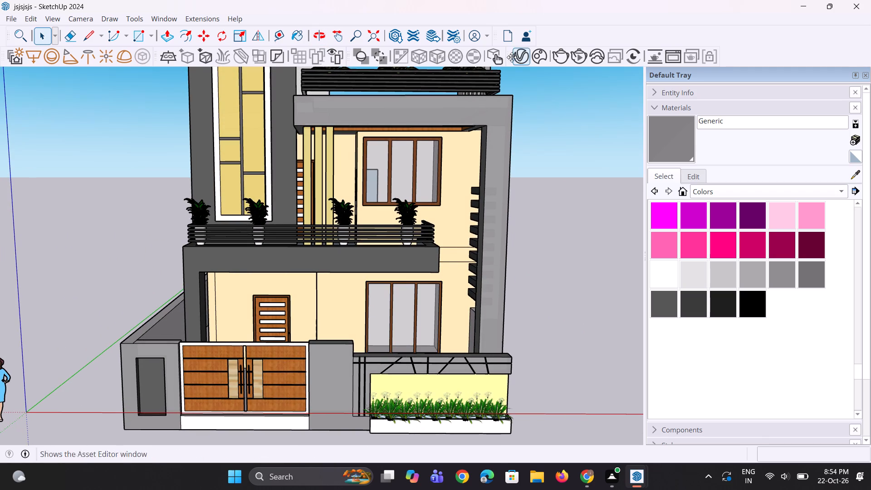
Create a new generic V-Ray material with a mid-grey diffuse colour of RGB 0.504.
click(526, 57)
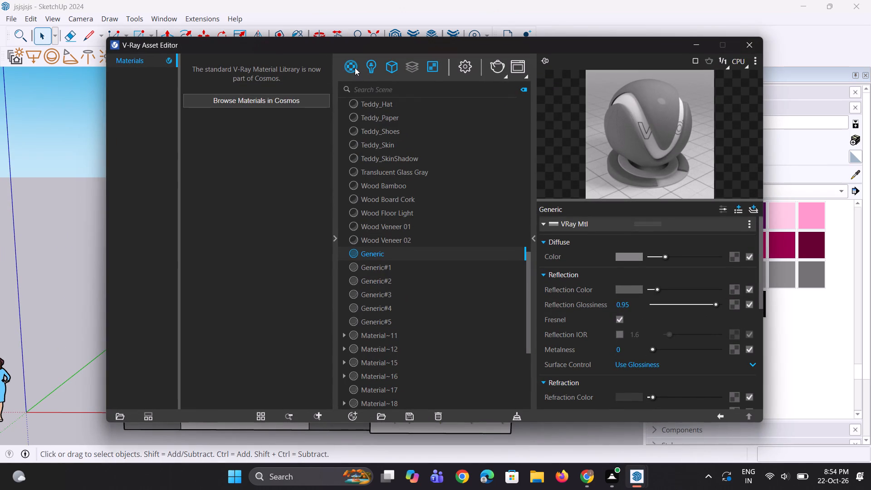
right_click(355, 68)
click(360, 87)
click(631, 257)
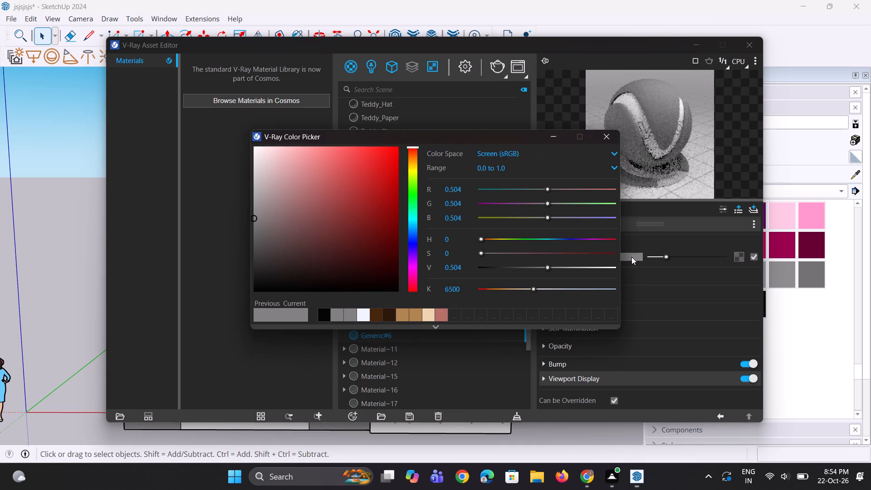
click(338, 318)
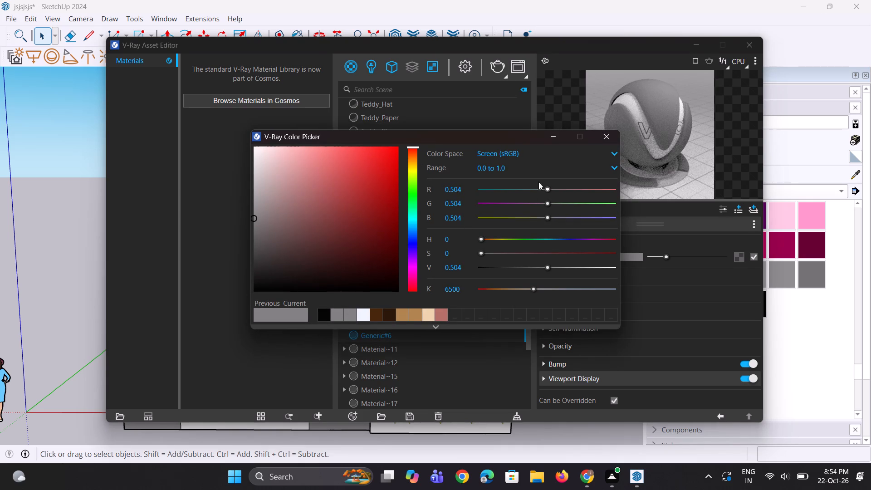
click(555, 133)
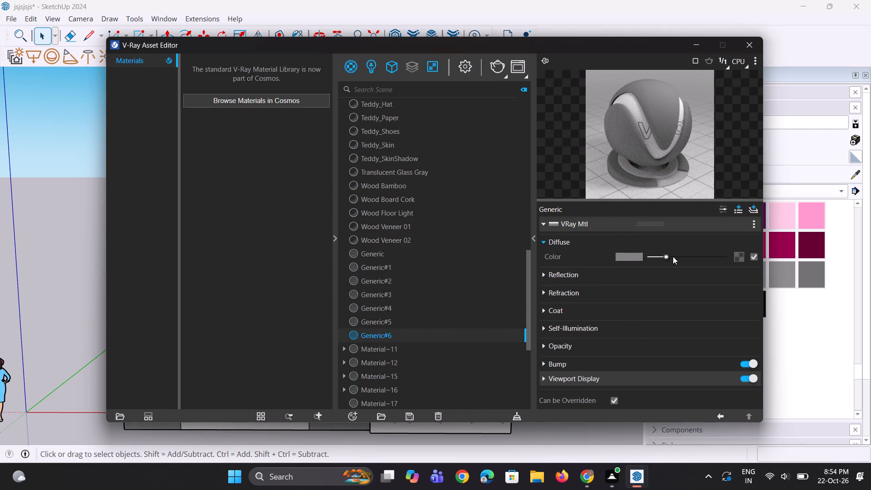
click(667, 256)
Give the new material a mid-grey reflection colour and a reflection glossiness of 0.95.
click(604, 271)
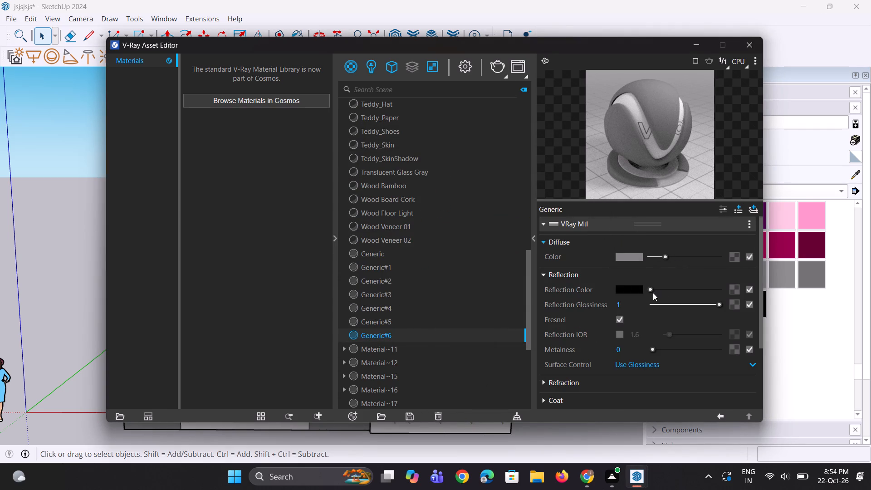
drag(653, 292, 660, 292)
drag(627, 304, 603, 304)
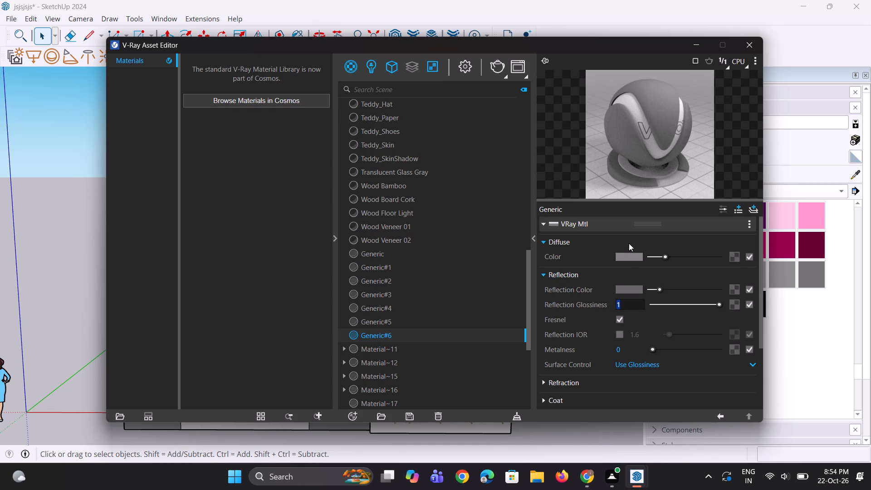
text(0.95)
key(Return)
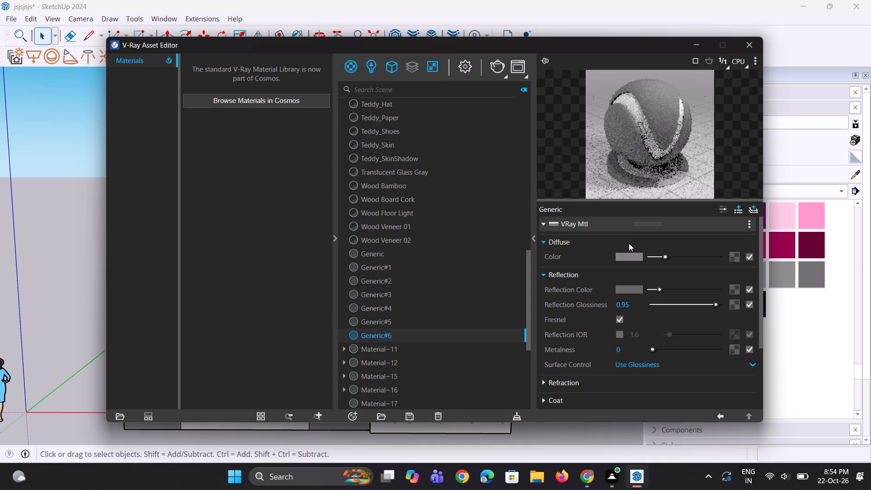
double_click(663, 107)
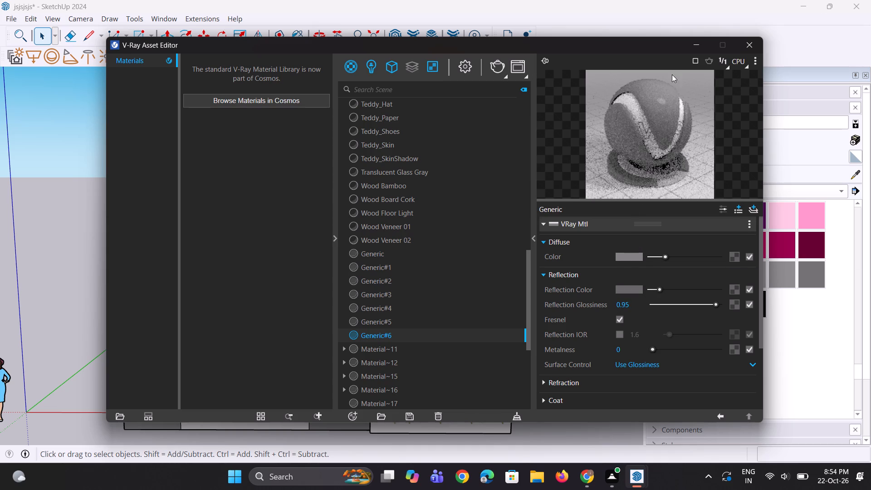
click(690, 46)
Paint the front of the tall frame around the facade's windows with the new glossy grey material.
click(679, 162)
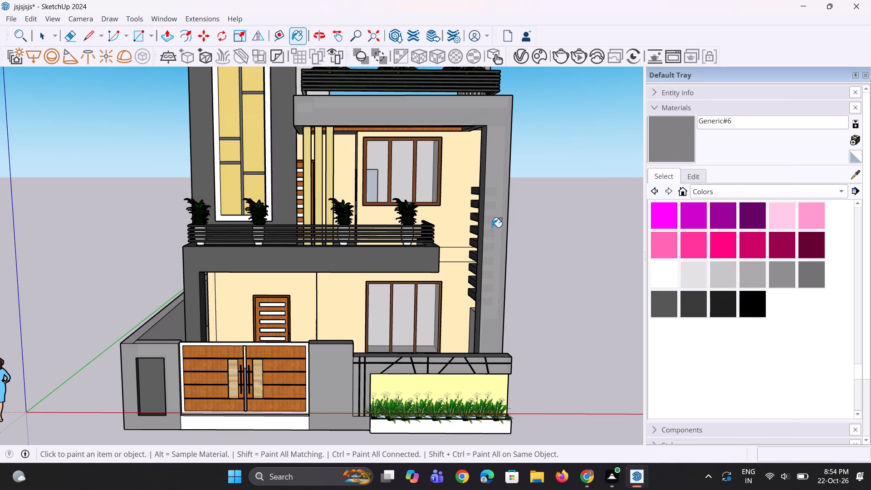
scroll(492, 228, up, 2)
click(493, 228)
Examine the painted frame and the whole front of the house from low and high angles.
scroll(489, 303, down, 4)
middle_drag(492, 299, 477, 284)
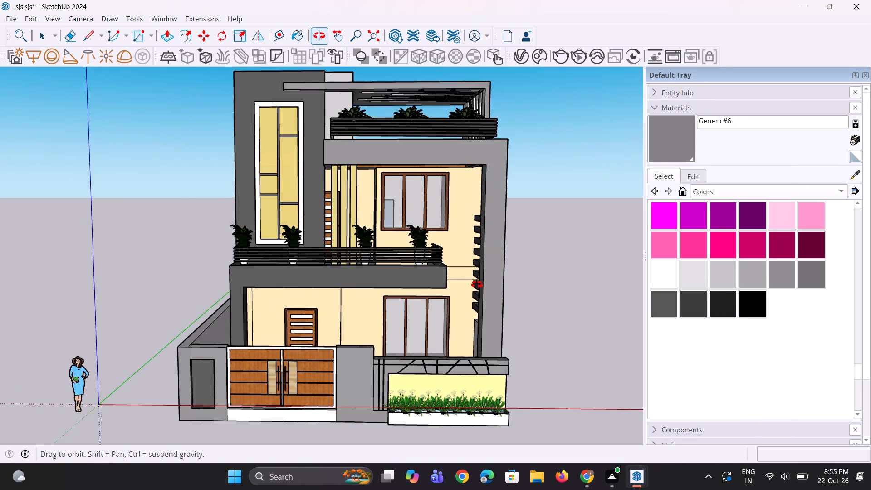
middle_drag(477, 284, 466, 304)
scroll(466, 304, down, 6)
middle_drag(465, 299, 459, 258)
scroll(459, 257, up, 5)
scroll(443, 298, up, 4)
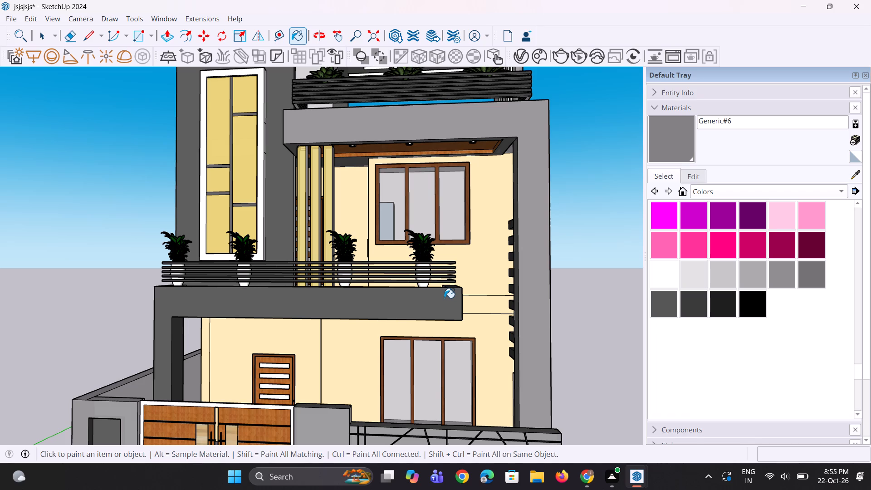
scroll(438, 256, down, 10)
middle_drag(438, 255, 383, 330)
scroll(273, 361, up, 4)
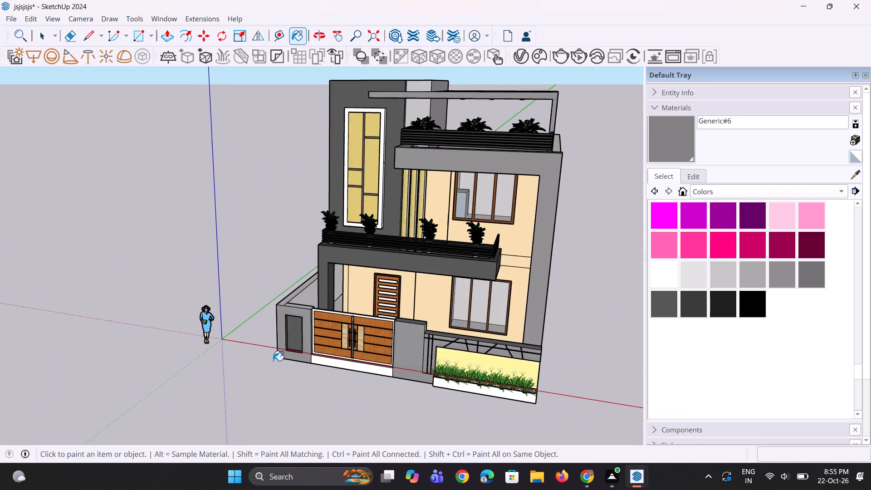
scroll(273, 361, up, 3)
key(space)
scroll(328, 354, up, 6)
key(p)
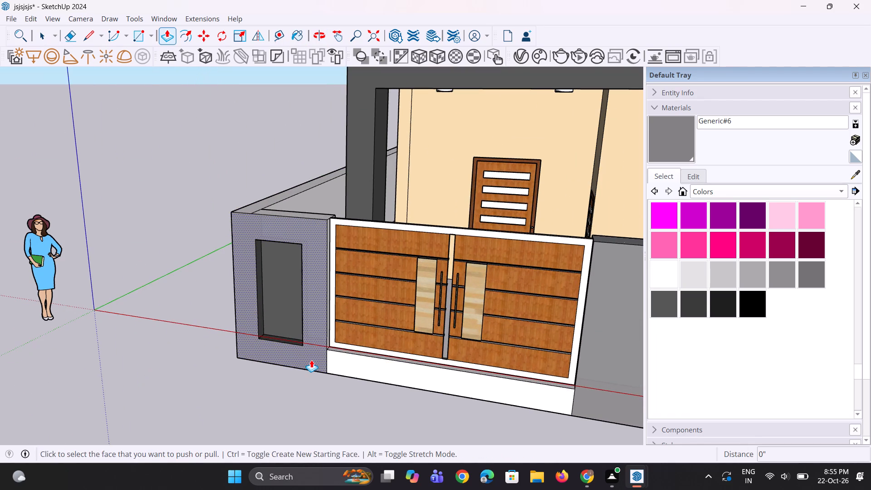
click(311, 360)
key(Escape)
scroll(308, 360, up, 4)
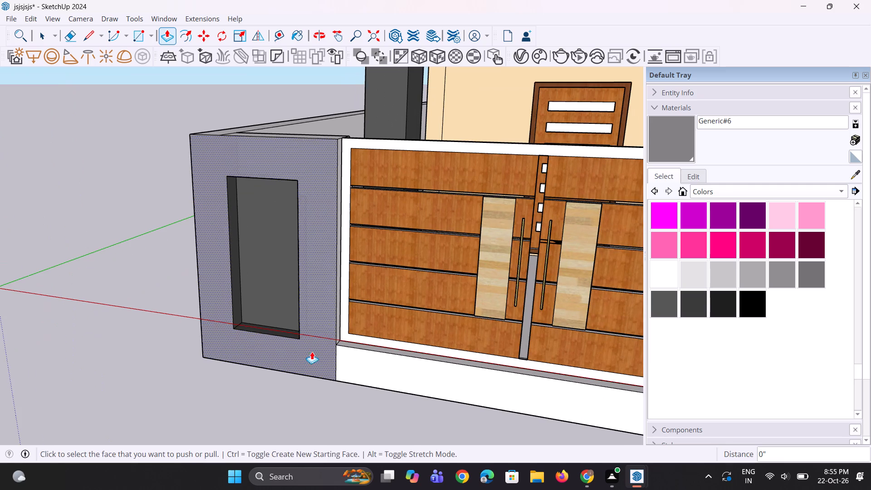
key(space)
Draw horizontal lines about 1' 4" long from the bottom corners of the gate pillar's recess to the pillar's side edges.
key(l)
middle_drag(312, 357, 354, 343)
scroll(350, 341, up, 3)
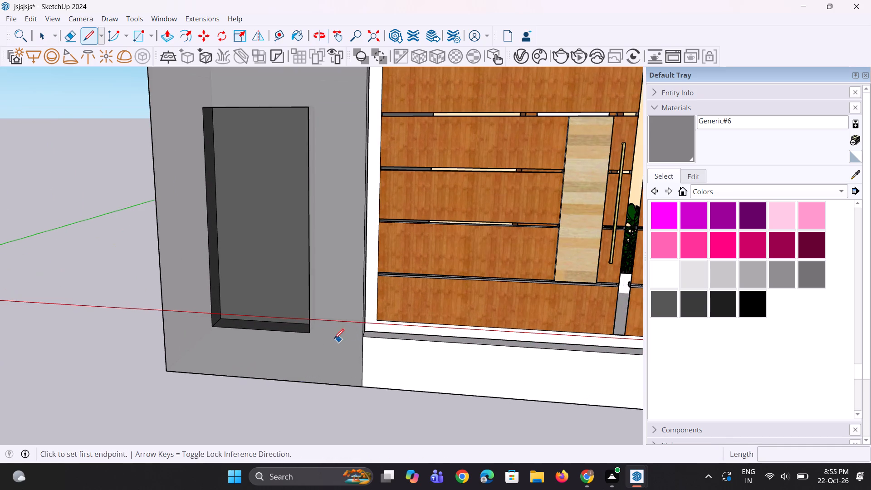
click(313, 333)
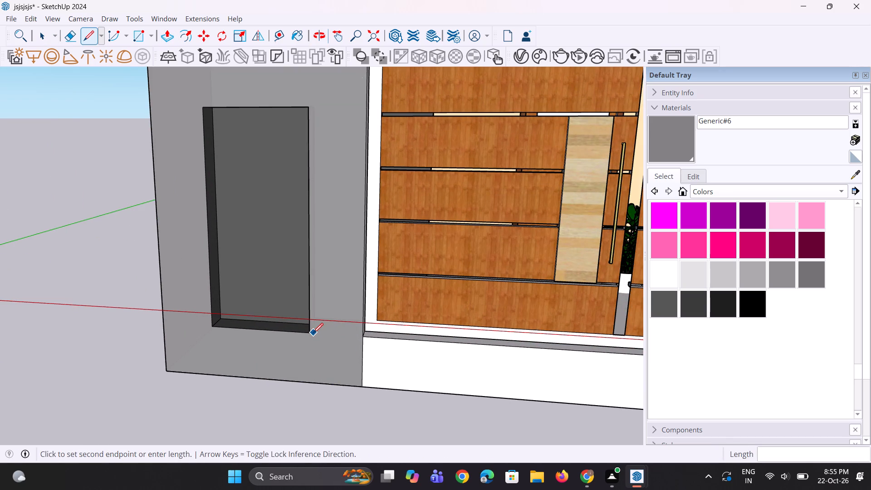
key(Escape)
scroll(312, 331, up, 1)
click(312, 331)
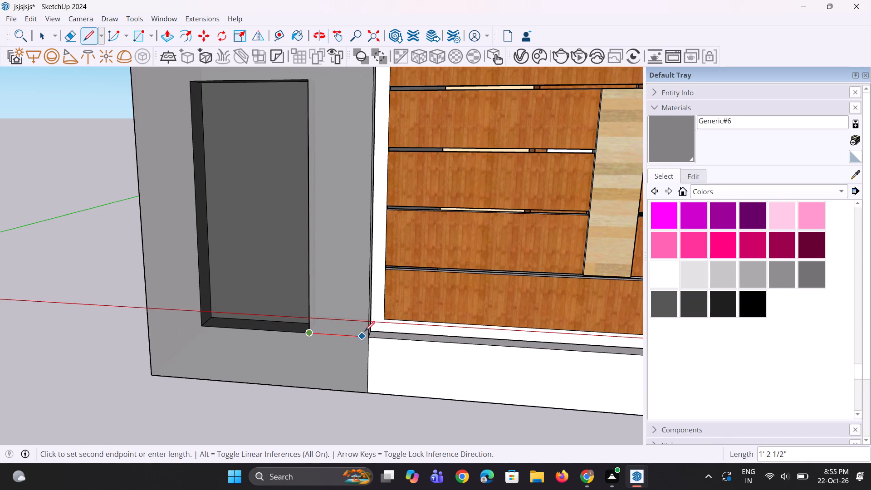
click(368, 332)
click(202, 326)
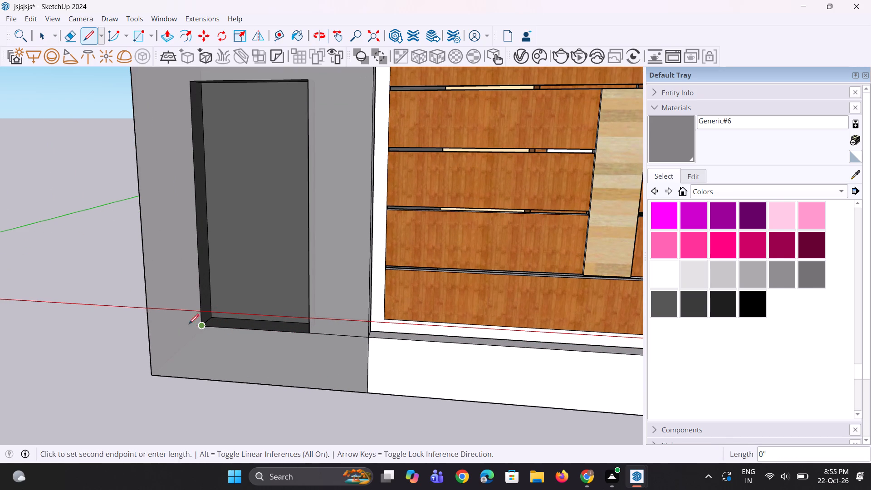
click(149, 319)
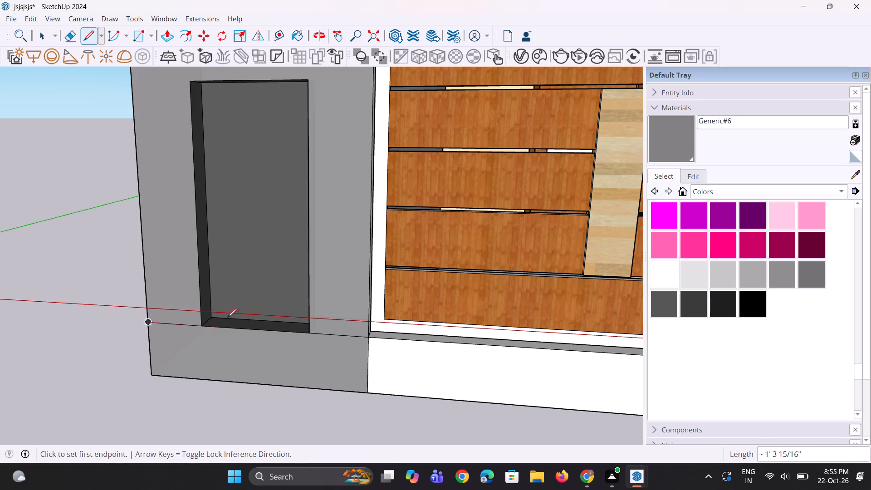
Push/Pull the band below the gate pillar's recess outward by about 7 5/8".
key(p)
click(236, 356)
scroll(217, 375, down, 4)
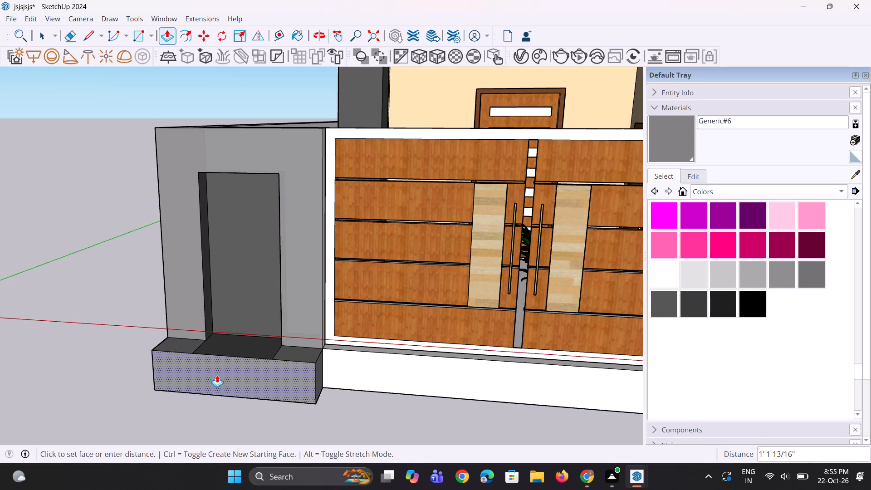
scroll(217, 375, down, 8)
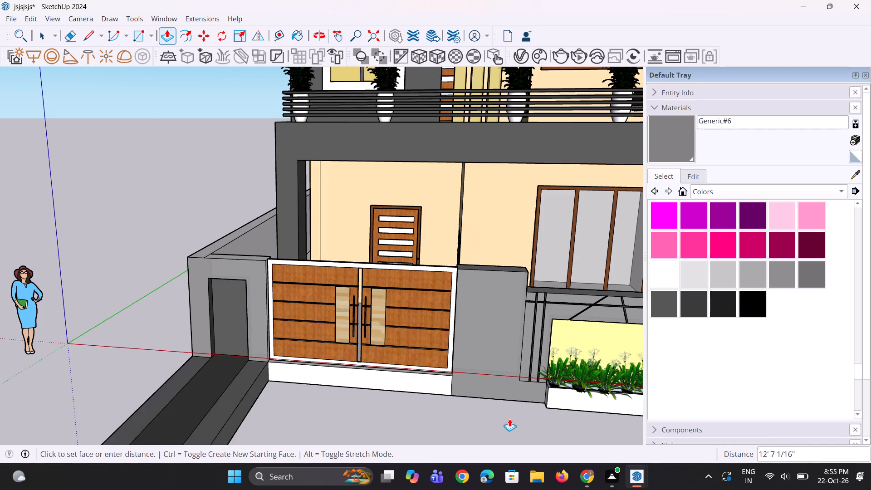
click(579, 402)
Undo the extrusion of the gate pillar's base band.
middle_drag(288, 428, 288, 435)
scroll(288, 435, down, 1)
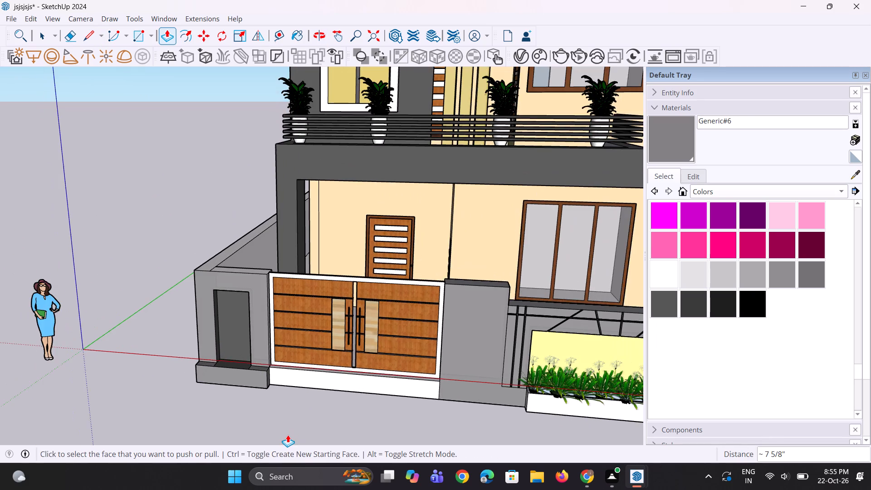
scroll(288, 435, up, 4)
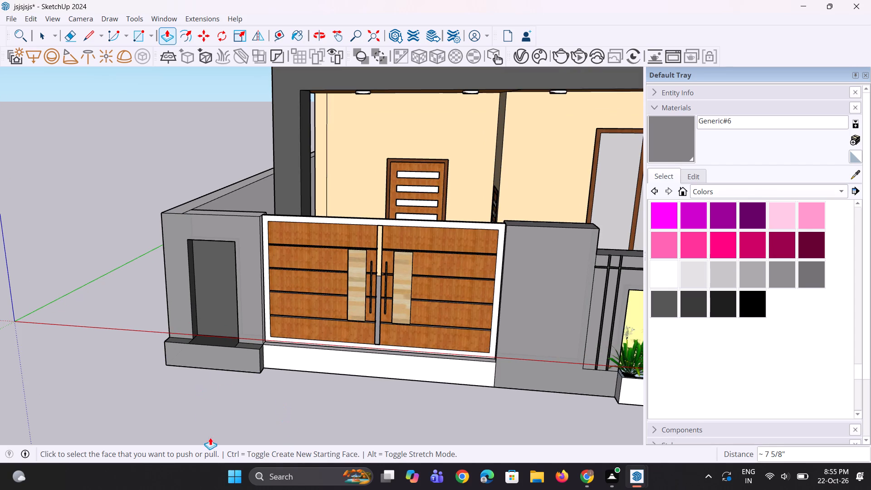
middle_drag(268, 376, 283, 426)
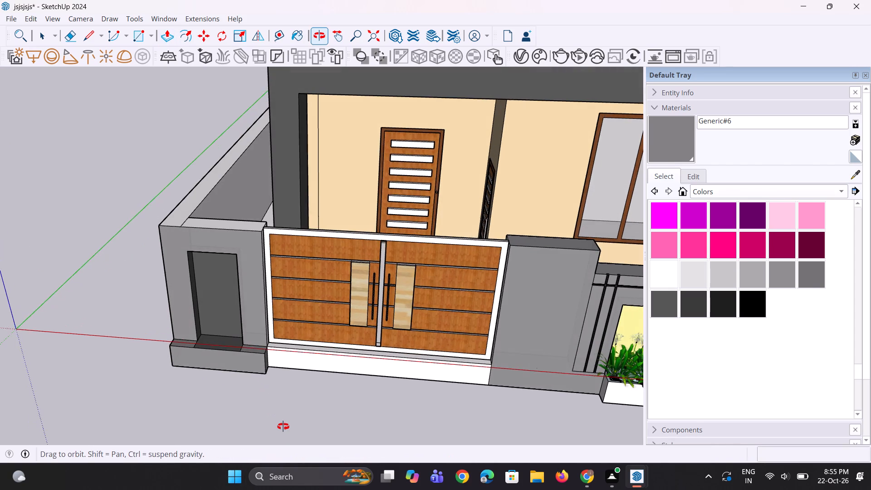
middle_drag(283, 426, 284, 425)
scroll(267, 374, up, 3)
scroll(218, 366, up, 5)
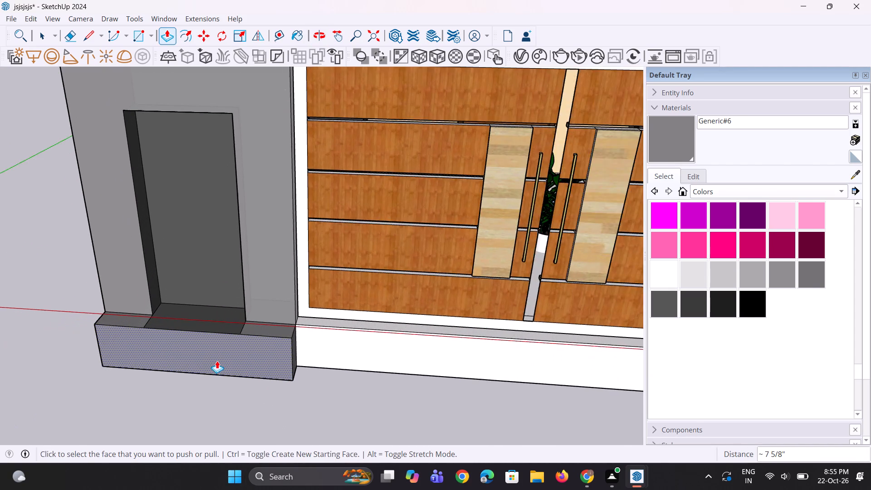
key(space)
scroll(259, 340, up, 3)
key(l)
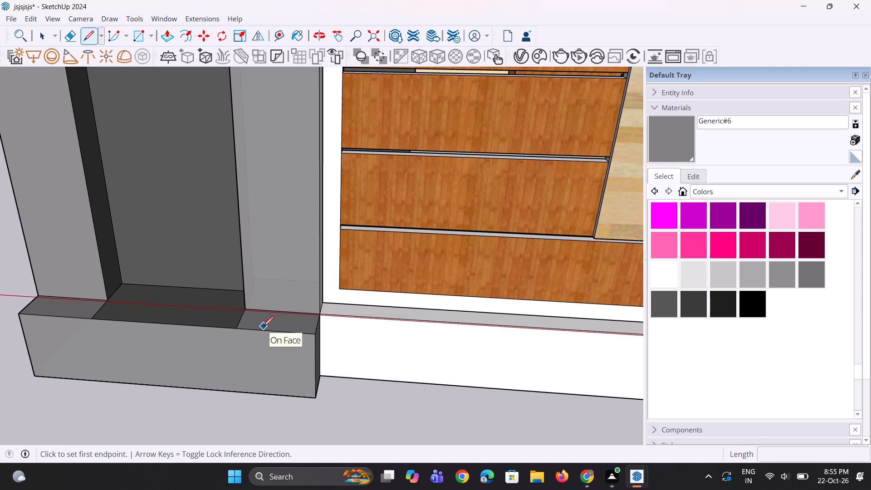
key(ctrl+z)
Push/Pull the band below the gate pillar's recess outward by about 7 5/8", in line with the front wall planter's face.
key(p)
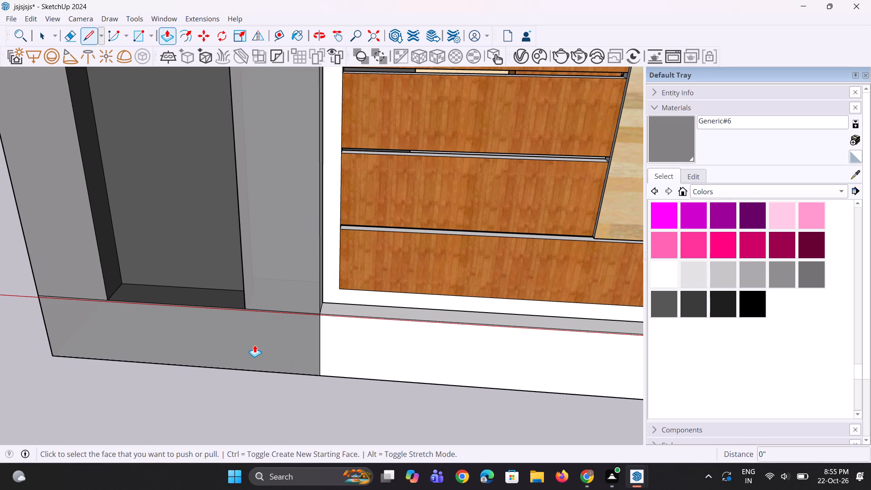
click(256, 339)
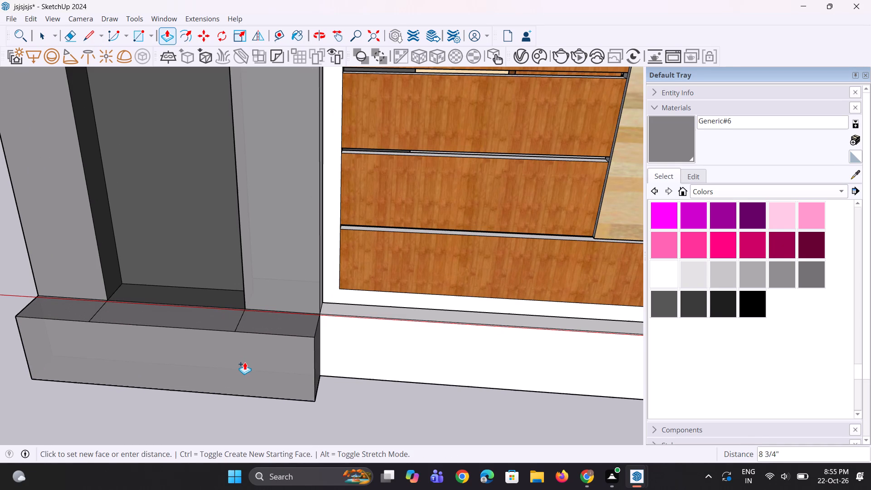
scroll(240, 359, down, 13)
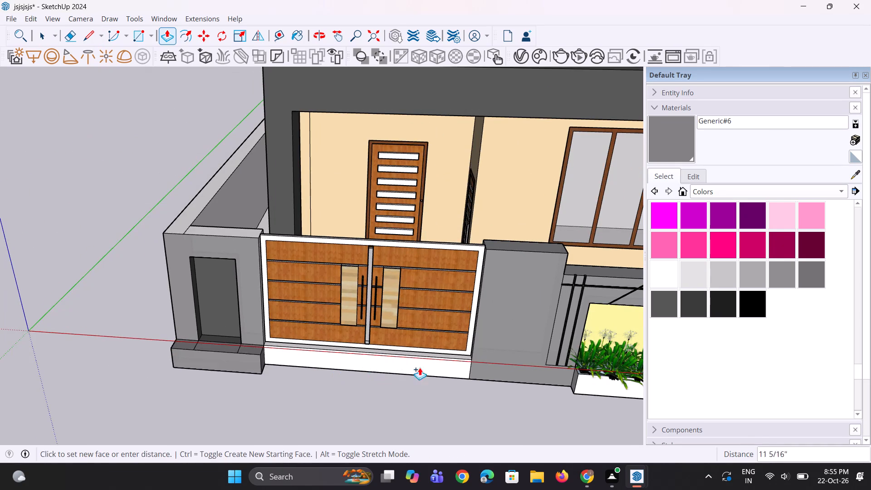
click(606, 388)
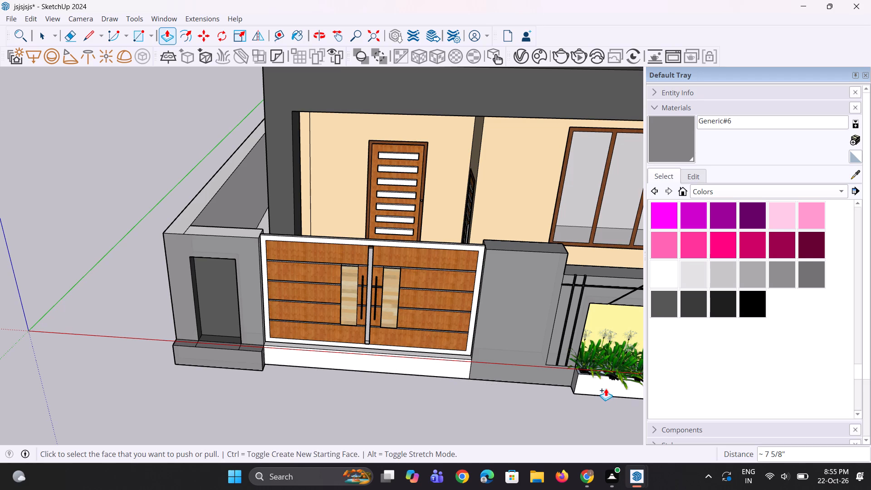
Erase the two short dividing lines on top of the gate pillar's projecting base.
middle_drag(203, 371, 205, 408)
scroll(205, 330, up, 10)
key(e)
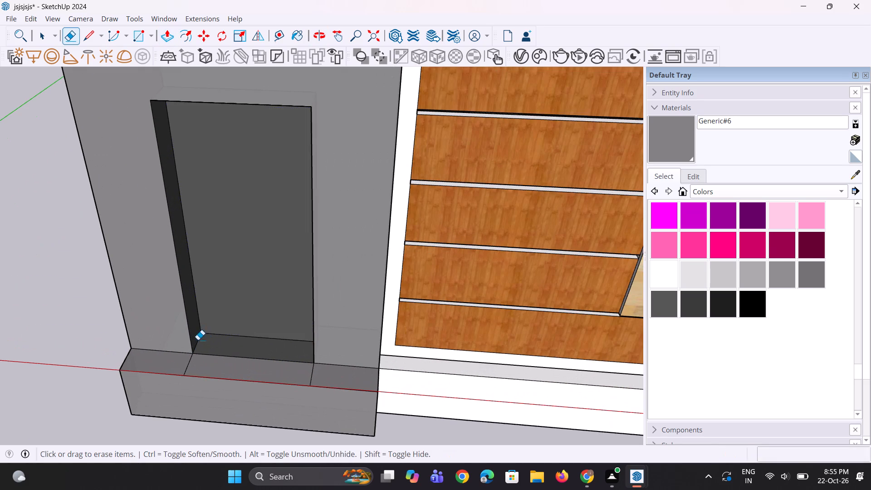
click(190, 360)
click(312, 382)
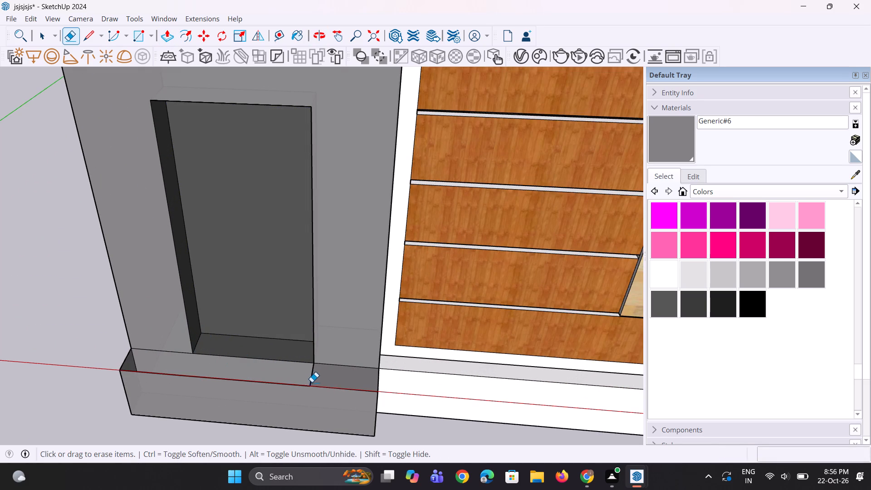
scroll(257, 387, down, 1)
middle_drag(257, 387, 224, 460)
scroll(173, 398, up, 3)
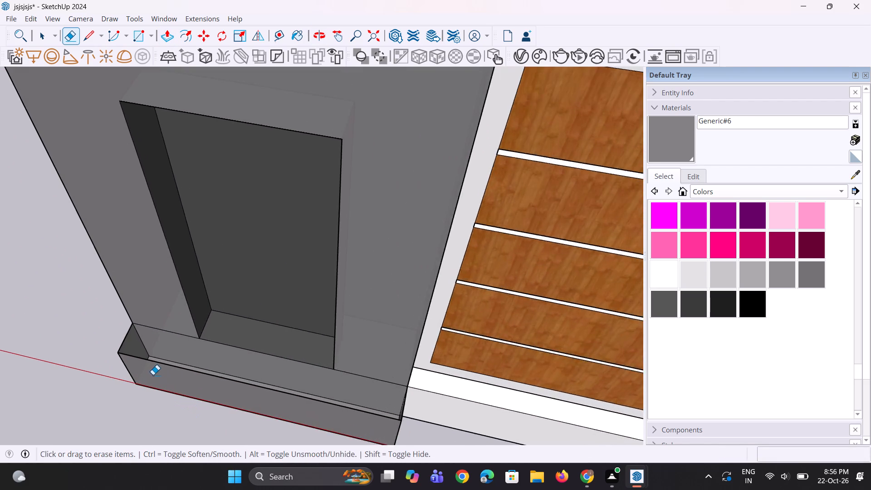
Copy the end plant beside the gate from the front wall planter about 20' 9" over to the recessed gate pillar's base.
scroll(150, 375, down, 9)
middle_drag(180, 404, 278, 362)
scroll(240, 333, down, 6)
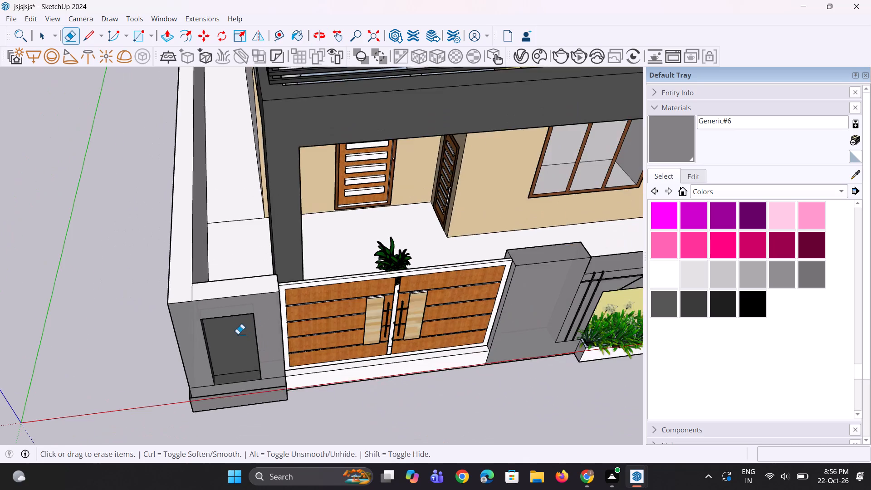
scroll(238, 334, down, 3)
middle_drag(244, 361, 286, 347)
scroll(263, 302, down, 4)
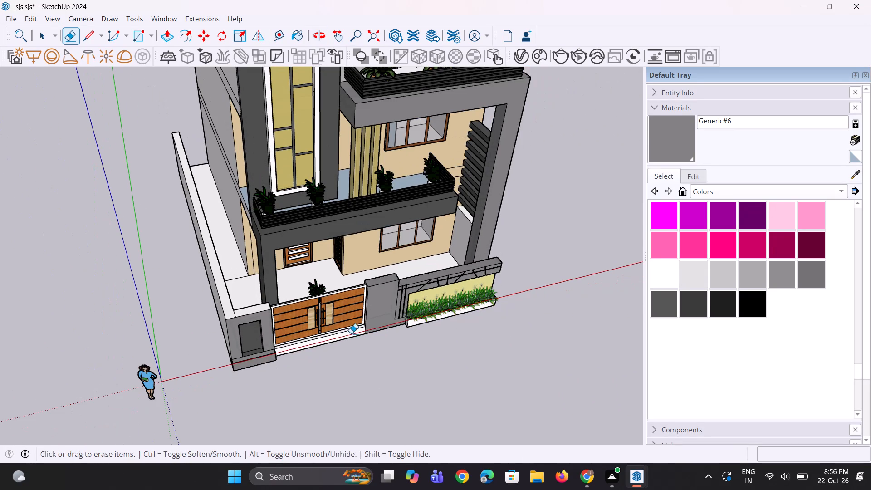
key(space)
key(space)
click(408, 312)
scroll(407, 313, up, 2)
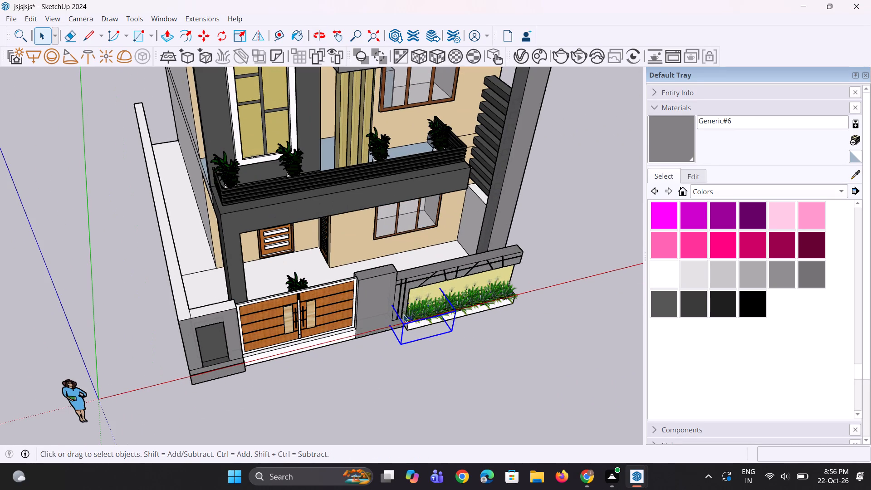
key(m)
click(403, 314)
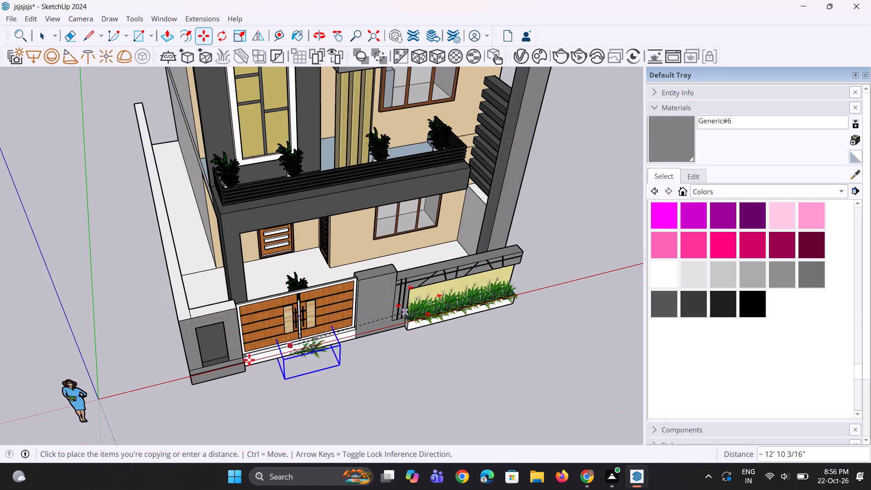
scroll(203, 373, up, 1)
click(201, 366)
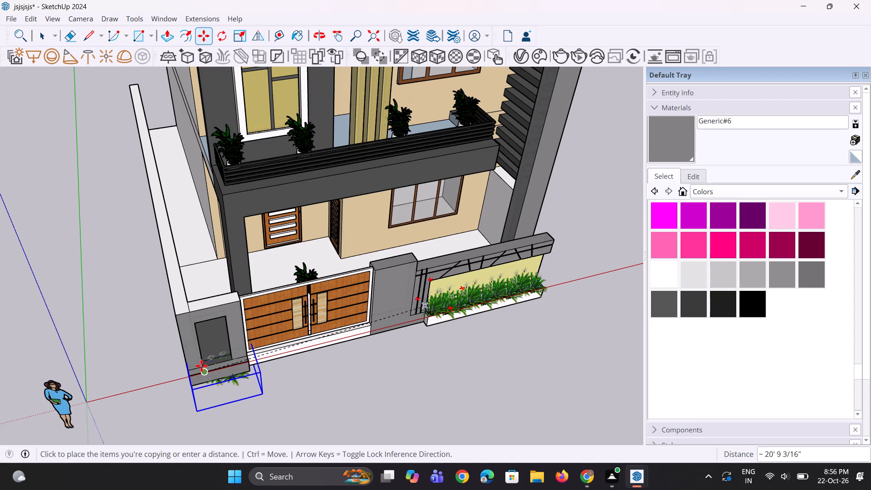
Raise the copied plant about 1' 5" so it sits at the top of the gate pillar's base.
middle_drag(298, 378, 307, 363)
scroll(289, 396, up, 6)
click(255, 395)
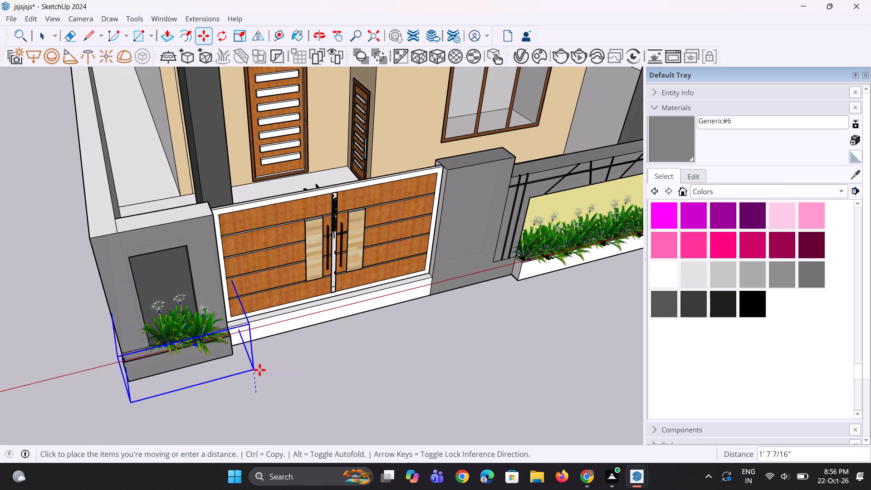
click(260, 372)
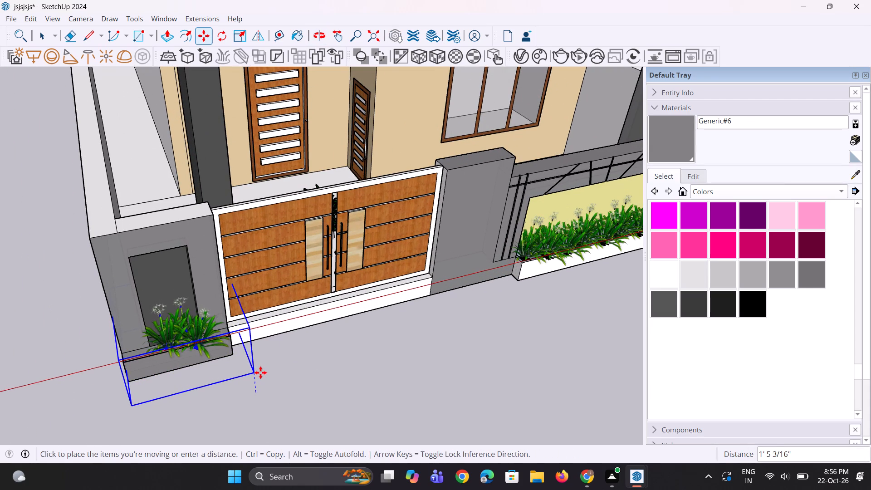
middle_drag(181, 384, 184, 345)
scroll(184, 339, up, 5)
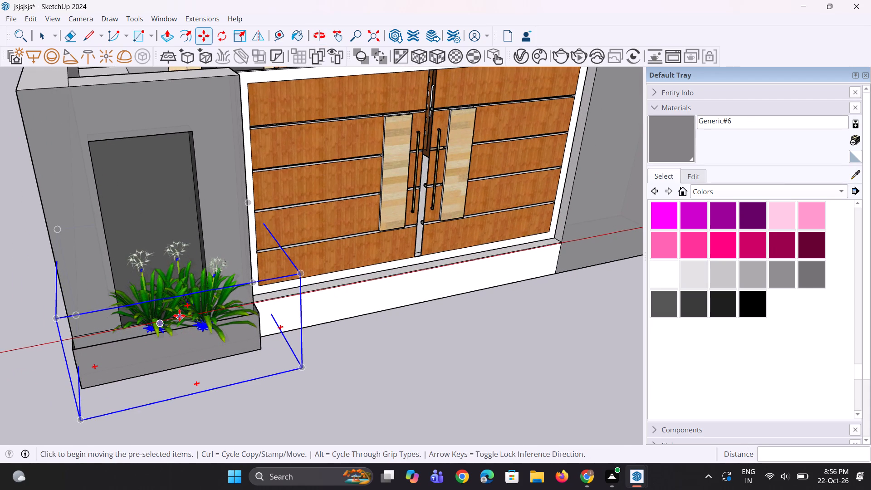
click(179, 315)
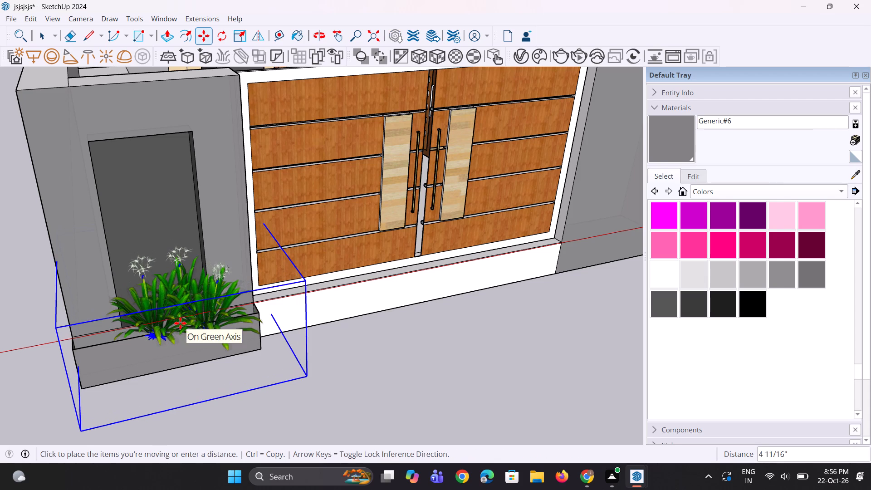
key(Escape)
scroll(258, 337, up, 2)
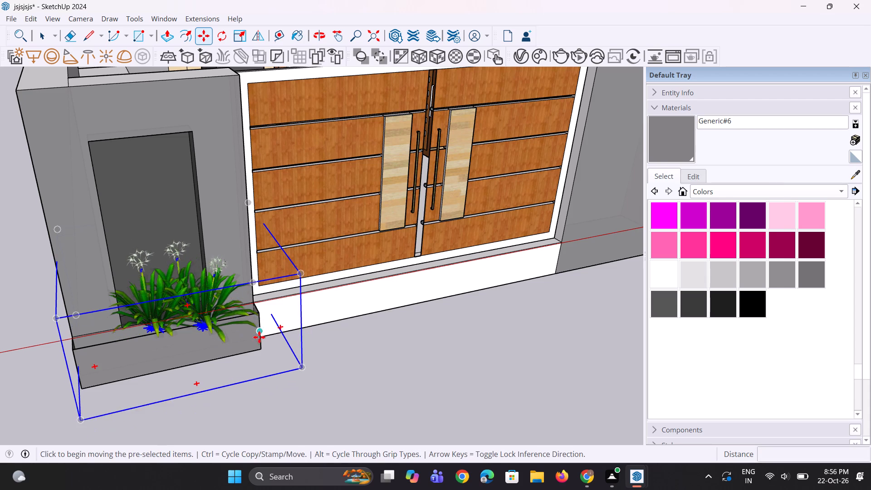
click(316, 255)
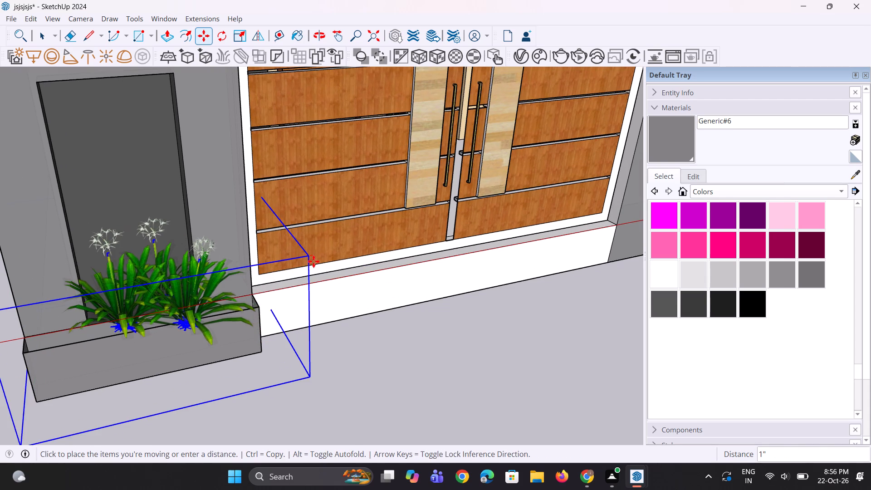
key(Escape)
Lower the plant at the gate pillar's base by about 3".
middle_drag(251, 340, 262, 352)
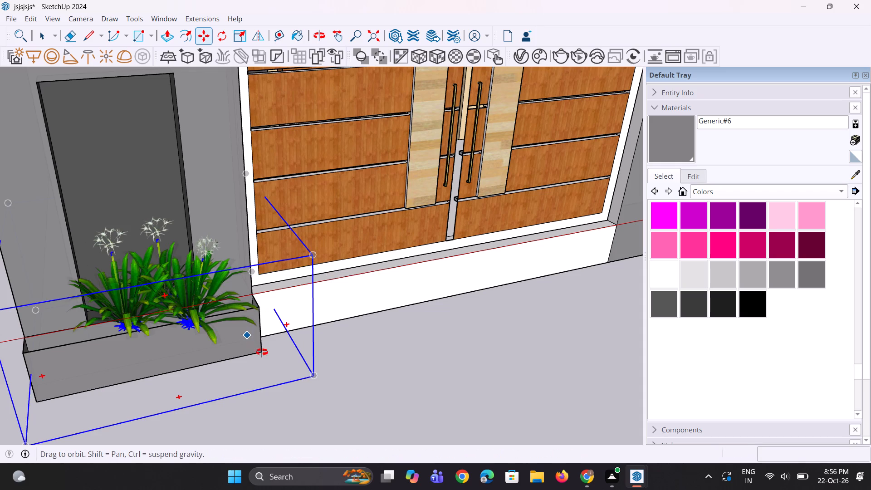
middle_drag(262, 352, 426, 299)
click(338, 295)
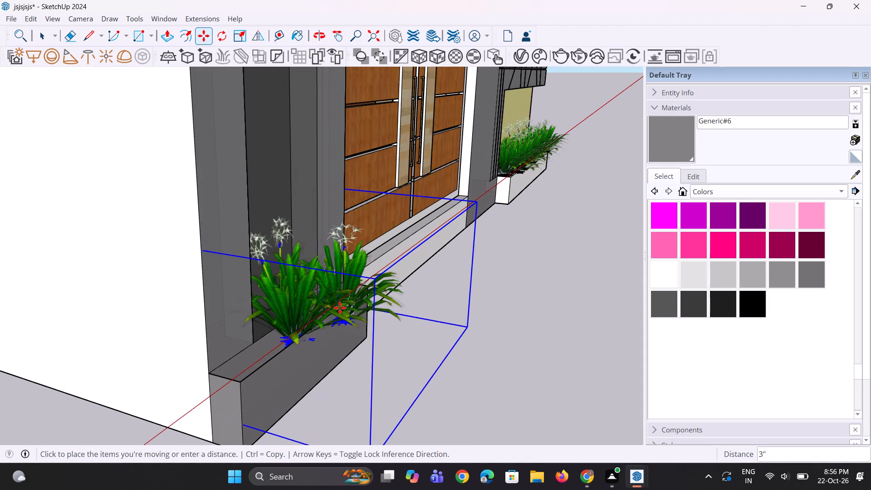
click(340, 308)
Copy the plant about 1' 10" along the gate pillar's base towards its outer end.
middle_drag(362, 324, 238, 367)
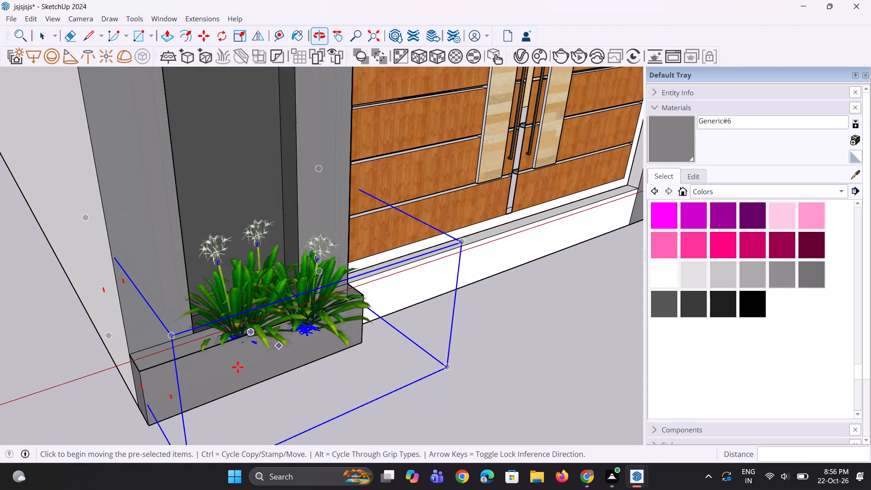
key(m)
click(265, 314)
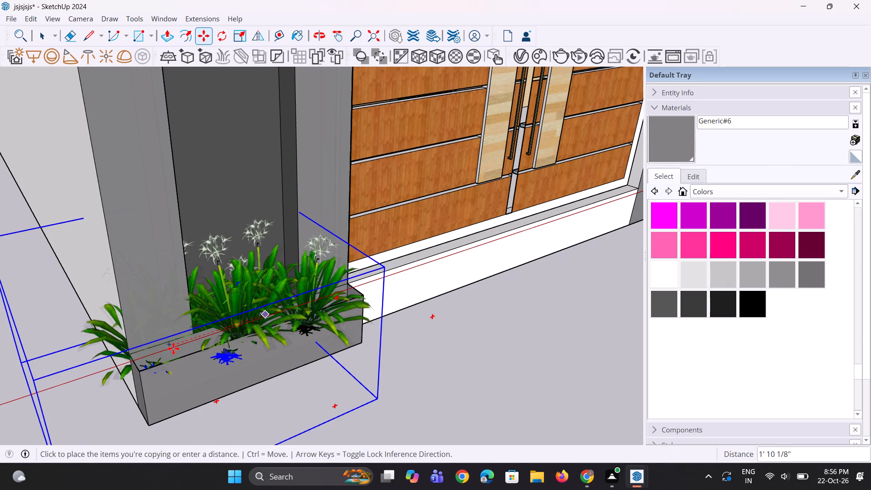
click(170, 351)
middle_drag(198, 377, 271, 363)
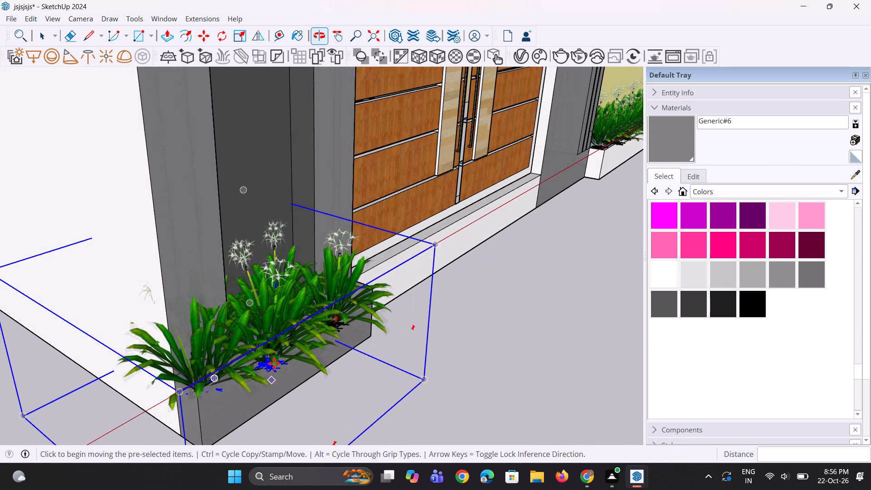
key(space)
key(space)
key(space)
click(428, 372)
Examine the new pillar planter together with the gate, front wall and house facade from several angles.
scroll(259, 348, down, 8)
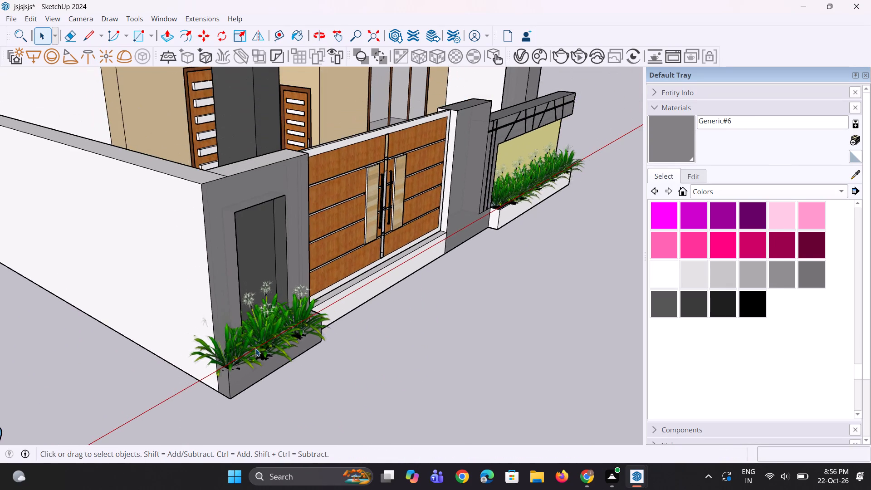
middle_drag(279, 363, 173, 336)
scroll(338, 343, down, 7)
middle_drag(333, 343, 302, 328)
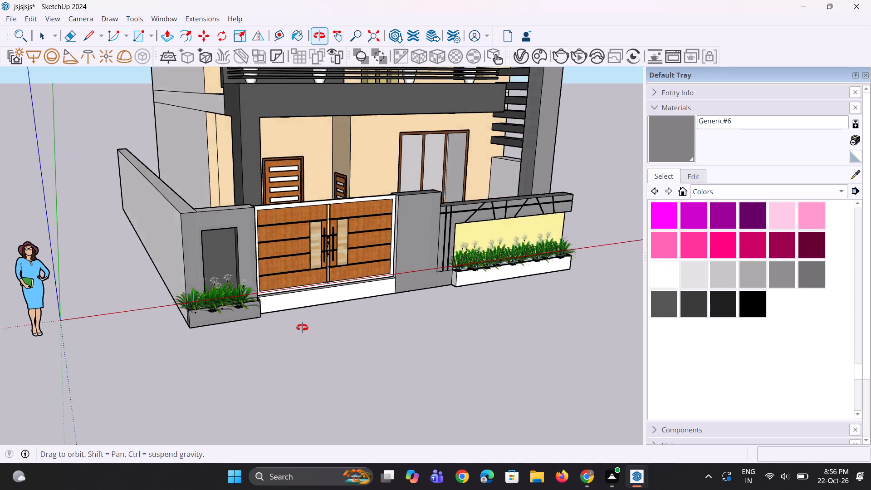
middle_drag(302, 328, 283, 347)
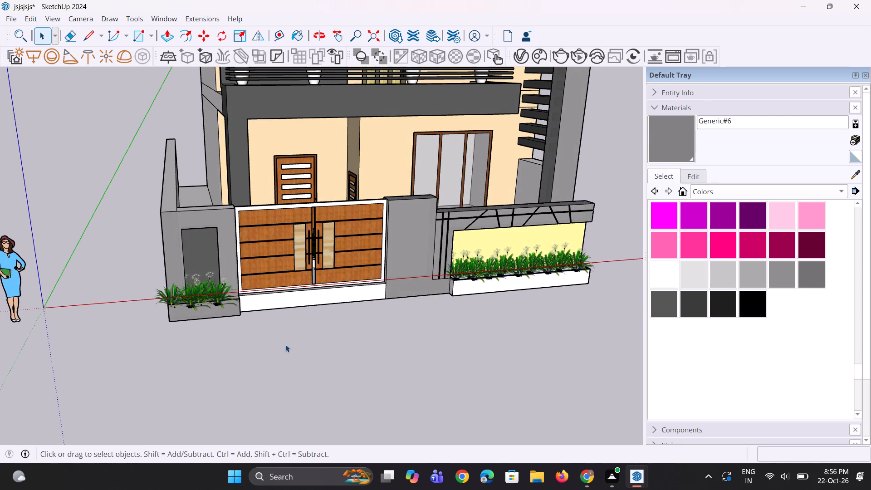
scroll(348, 330, down, 5)
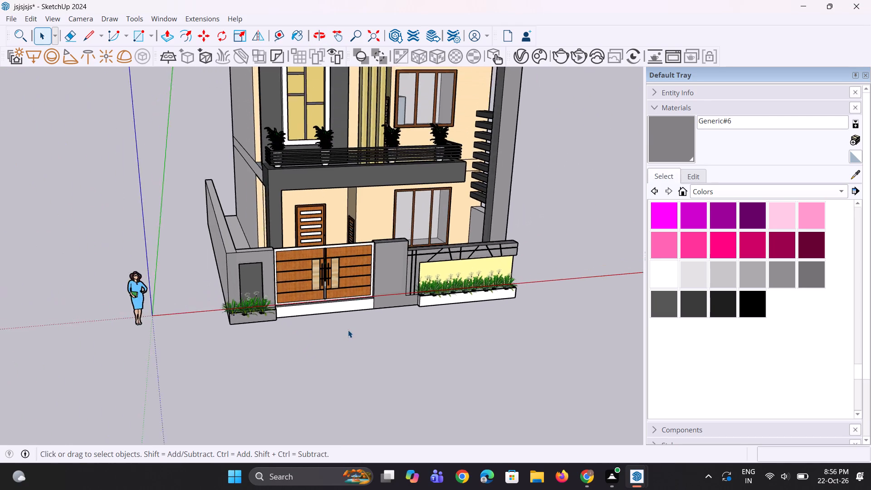
scroll(348, 330, up, 1)
middle_drag(348, 330, 329, 307)
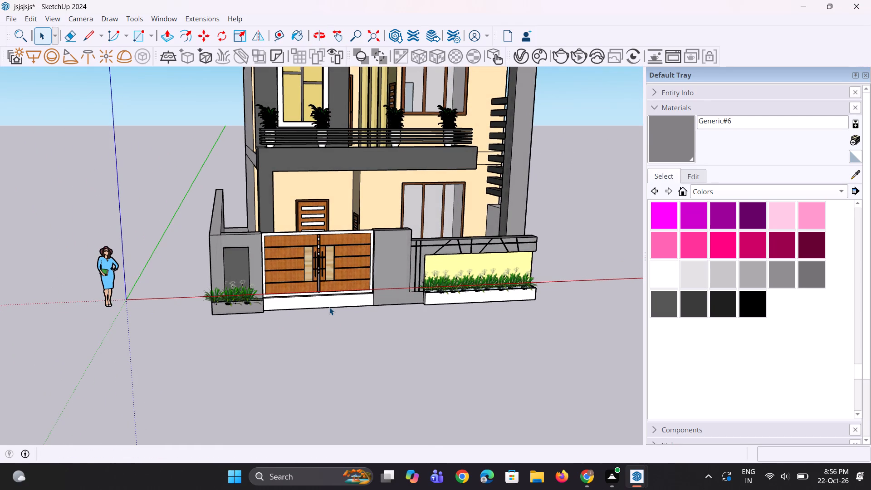
scroll(330, 307, down, 3)
middle_drag(373, 324, 504, 290)
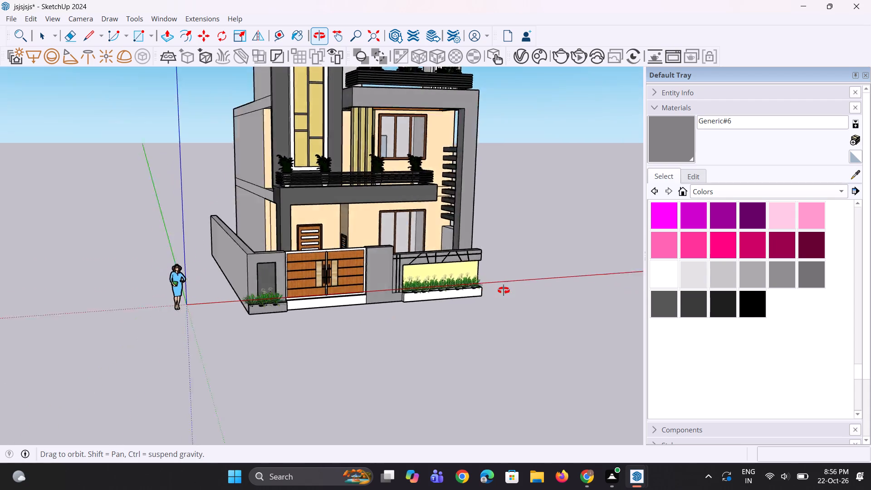
middle_drag(504, 290, 509, 288)
Copy the inner vertical edge at the rear end of the side boundary wall about 1' 3" forward along the wall.
middle_drag(79, 313, 477, 356)
scroll(219, 298, down, 3)
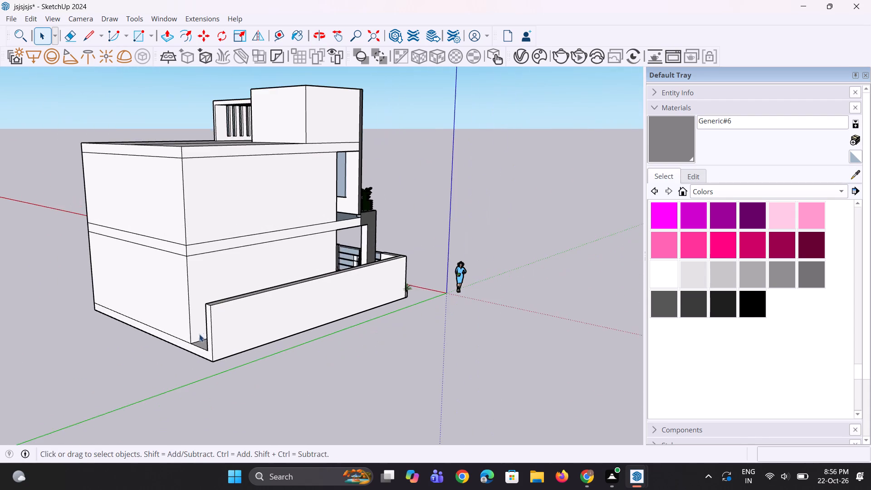
middle_drag(203, 341, 465, 360)
scroll(484, 351, up, 2)
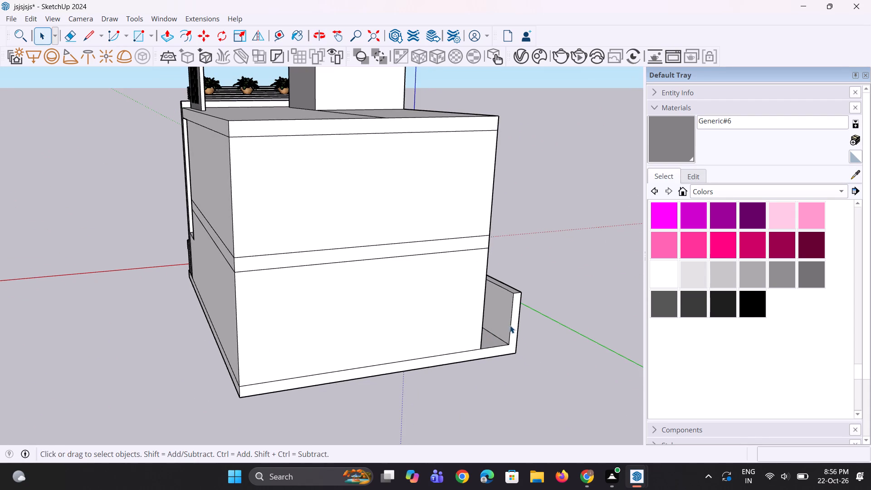
click(511, 325)
scroll(506, 350, up, 5)
key(m)
scroll(506, 350, up, 2)
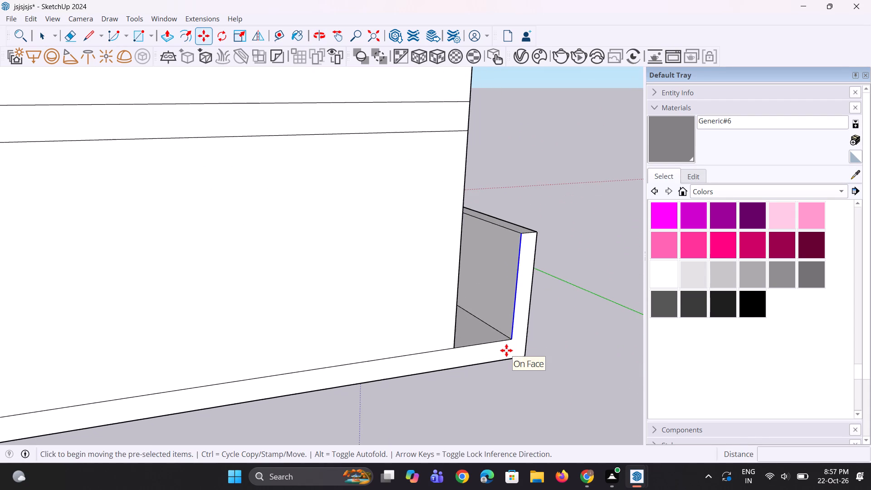
click(507, 339)
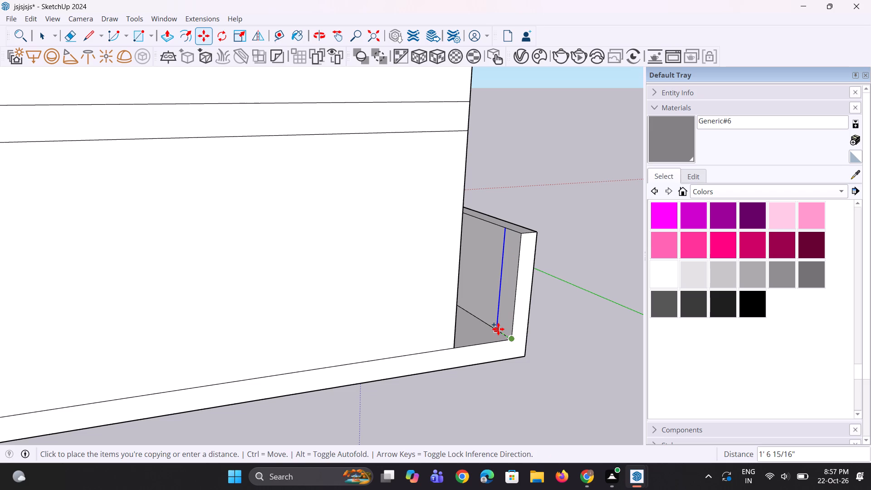
click(501, 330)
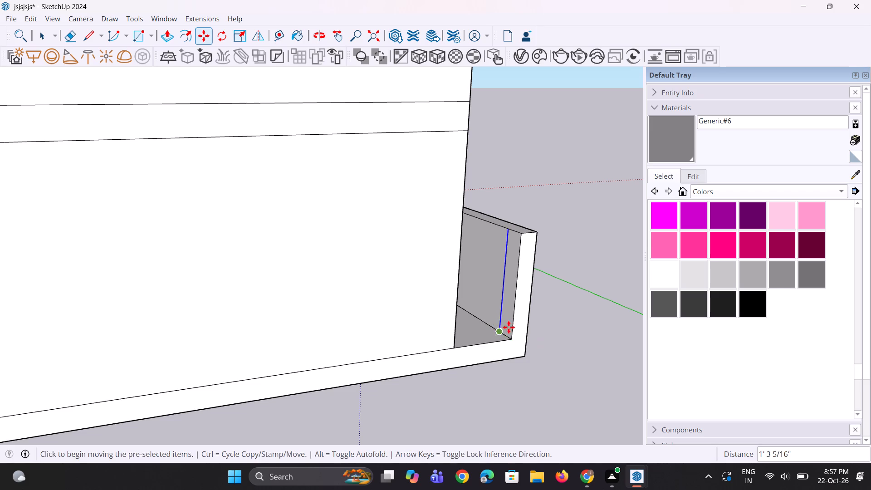
Extrude the narrow strip at the rear end of the side boundary wall about 4' 1" across to the house wall.
key(p)
click(510, 314)
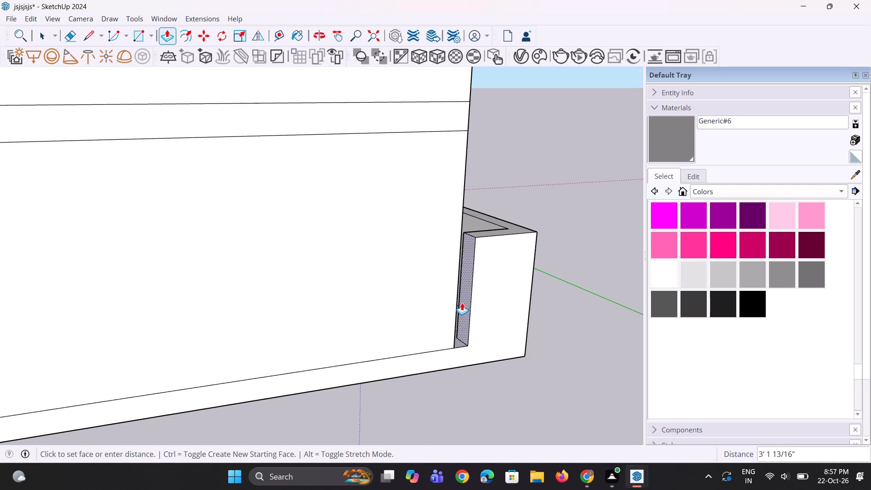
click(458, 297)
Copy the rear roof edge on the pergola side about 11" inward across the roof slab.
scroll(464, 357, down, 9)
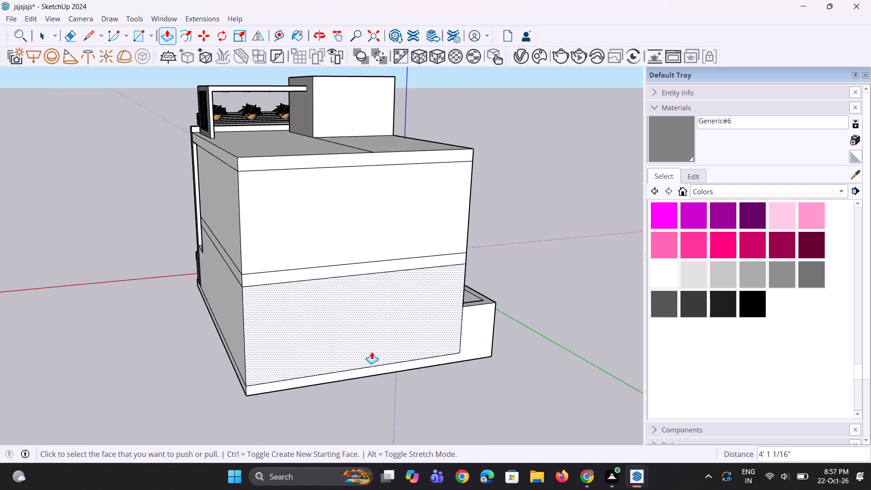
middle_drag(371, 352, 370, 435)
scroll(370, 357, down, 1)
scroll(347, 333, up, 1)
key(space)
key(space)
key(space)
scroll(257, 304, up, 1)
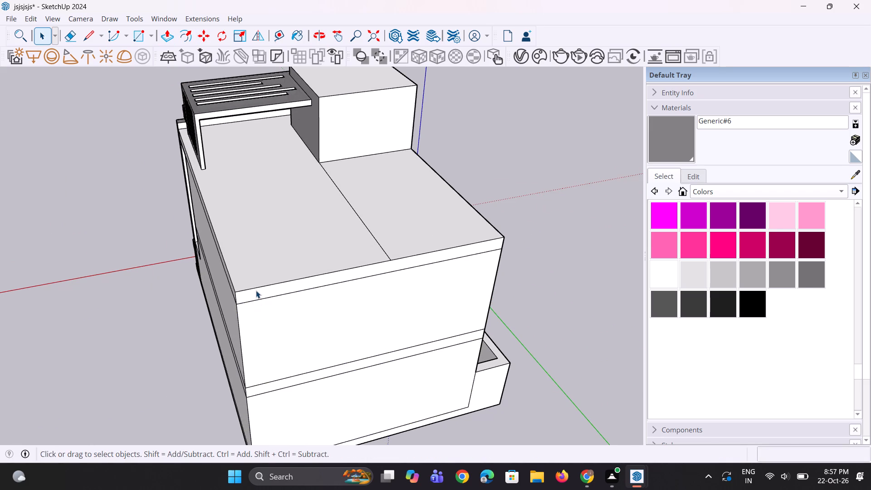
click(257, 289)
middle_drag(248, 313, 480, 329)
scroll(492, 291, up, 2)
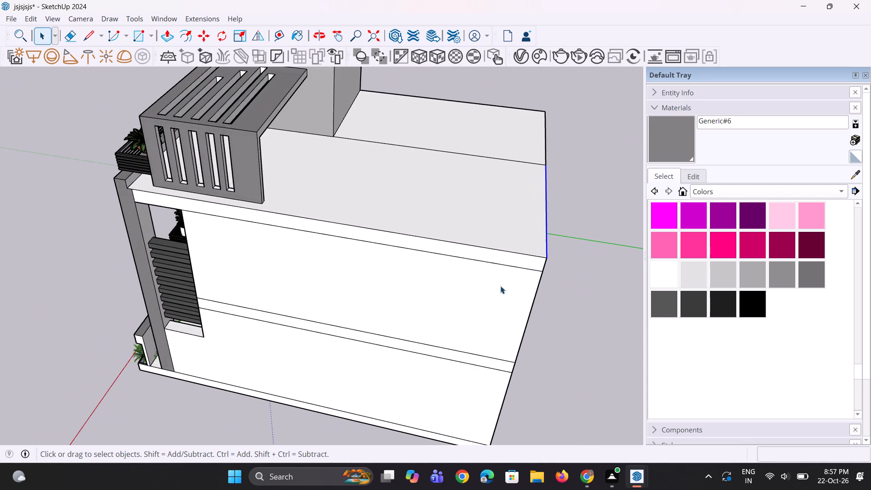
key(m)
scroll(557, 252, up, 2)
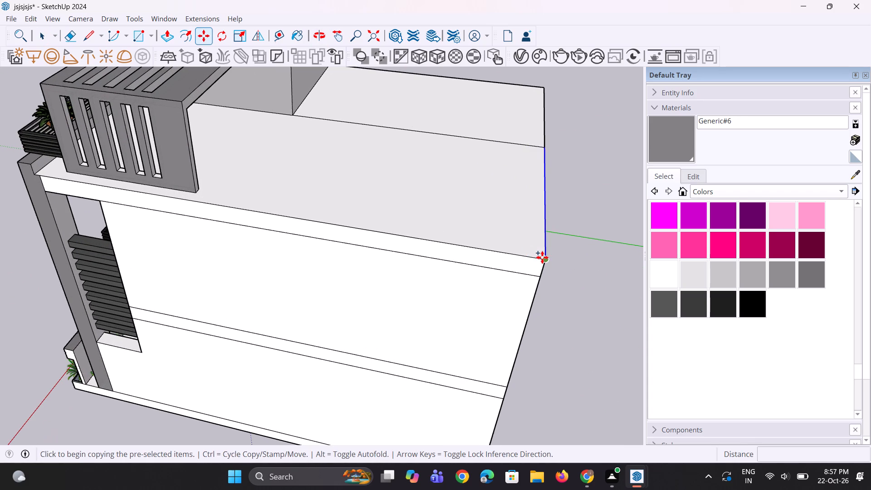
click(542, 257)
click(531, 257)
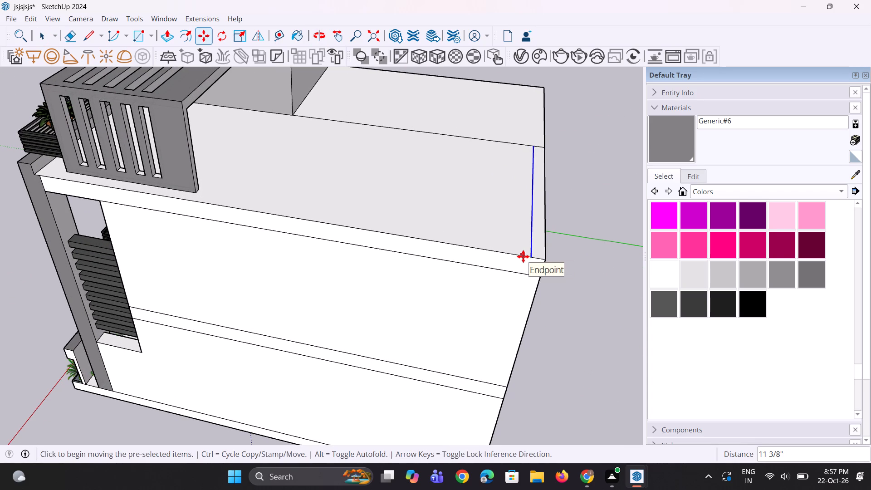
Extrude the narrow strip along the rear roof edge about 2' 4" upward to form a parapet.
scroll(523, 257, down, 3)
scroll(533, 246, up, 3)
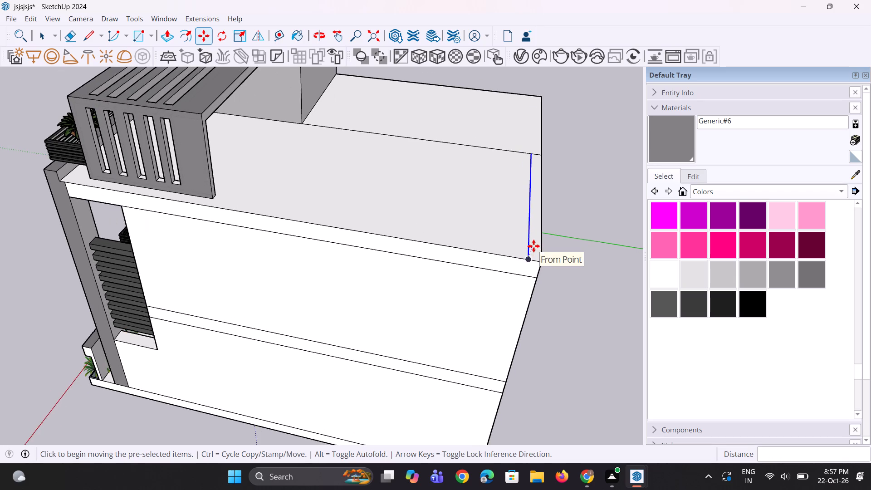
key(space)
text(p)
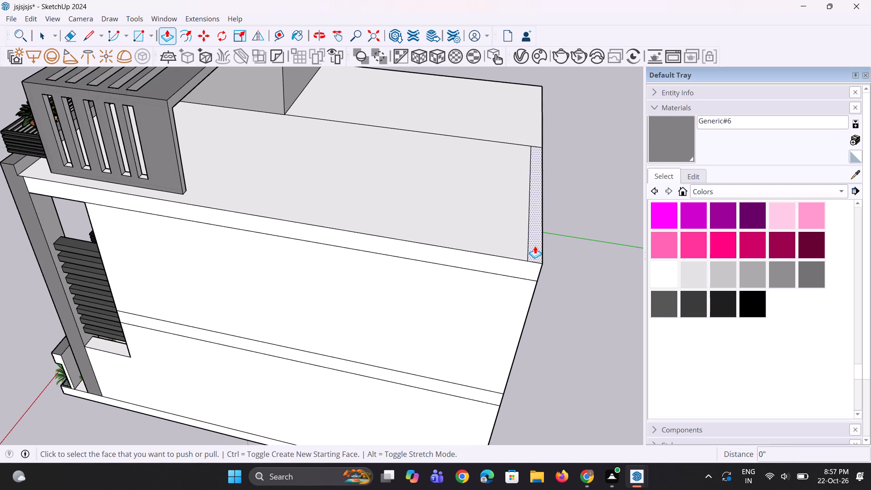
click(535, 246)
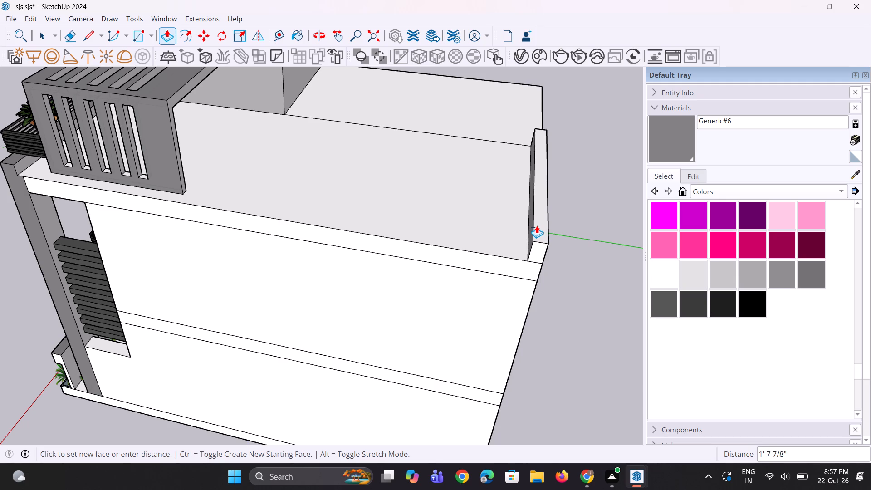
click(538, 218)
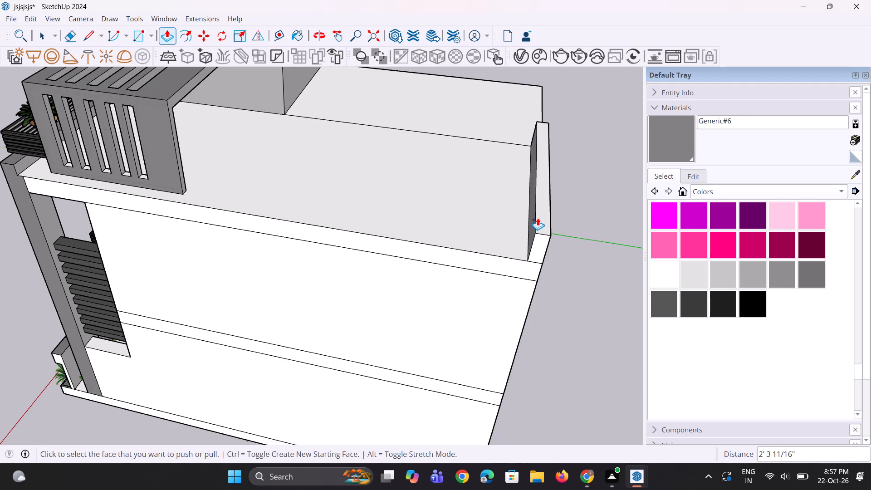
Extend the rear parapet across the other half of the roof to the far corner and raise its top about 9".
middle_drag(533, 276, 76, 340)
middle_drag(201, 323, 189, 309)
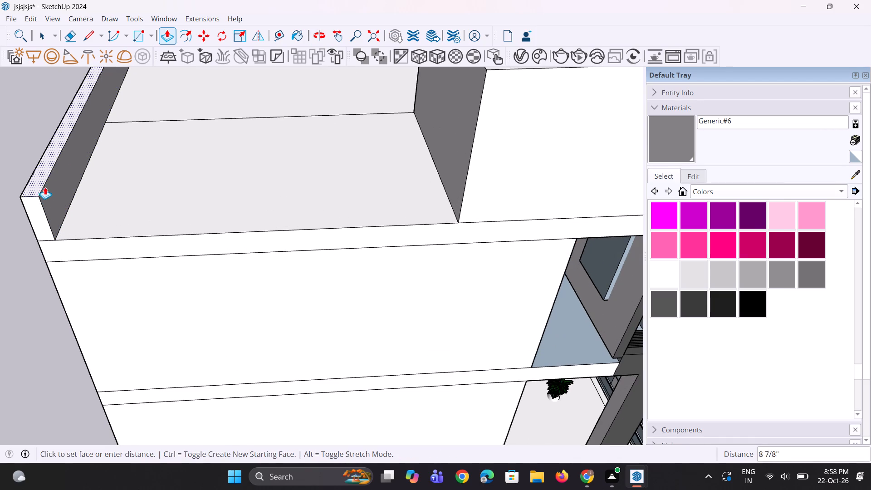
click(45, 186)
Erase the line dividing the flat roof surface between the rear parapet and the stair block.
scroll(181, 268, down, 4)
middle_drag(208, 280, 130, 288)
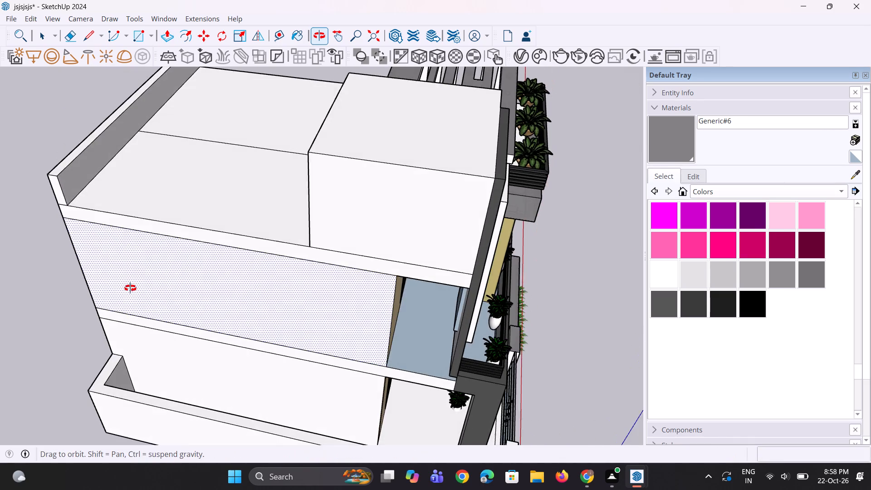
middle_drag(130, 288, 132, 289)
key(e)
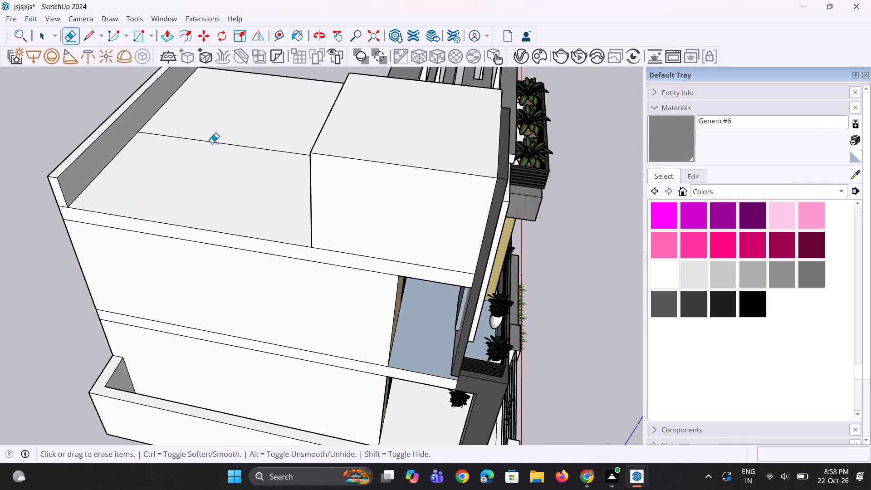
click(213, 142)
Copy the rear parapet's inner vertical edge a short way along its inner face at the stair-block side corner.
scroll(302, 280, down, 4)
middle_drag(224, 285, 189, 267)
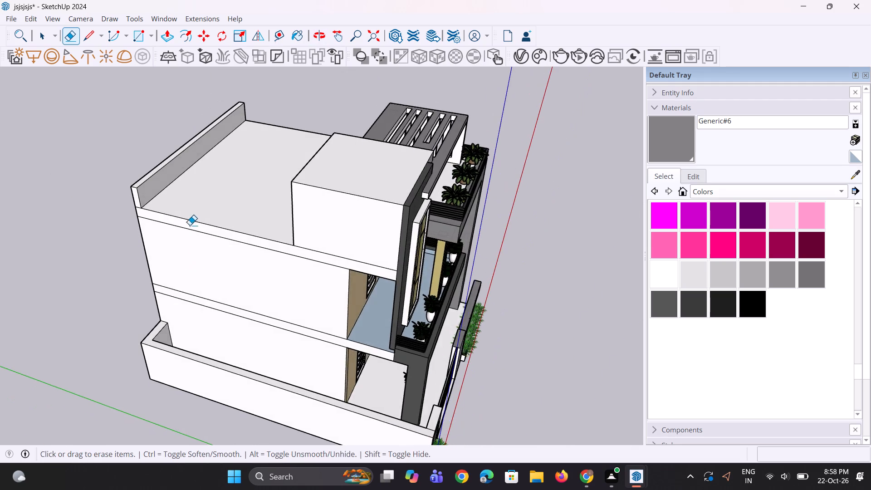
scroll(190, 223, up, 2)
key(space)
scroll(142, 212, up, 1)
key(space)
scroll(137, 206, up, 2)
click(126, 187)
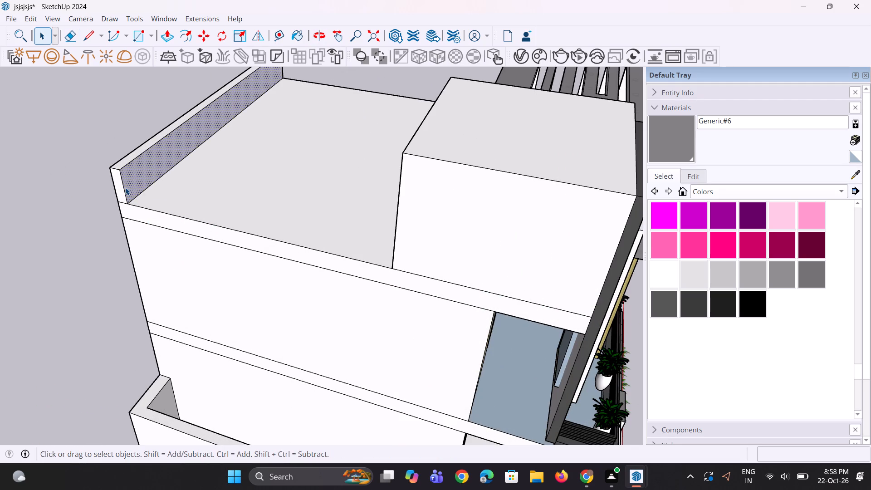
scroll(125, 187, up, 4)
click(125, 191)
scroll(133, 218, up, 3)
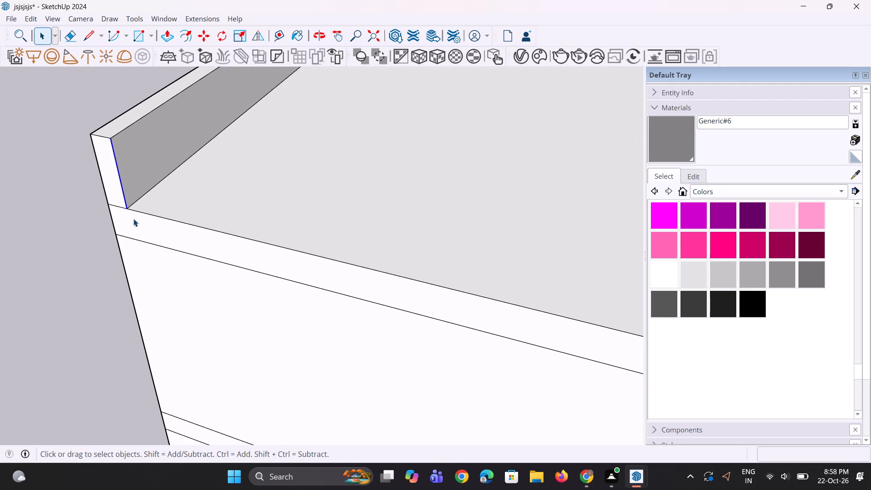
key(m)
click(129, 208)
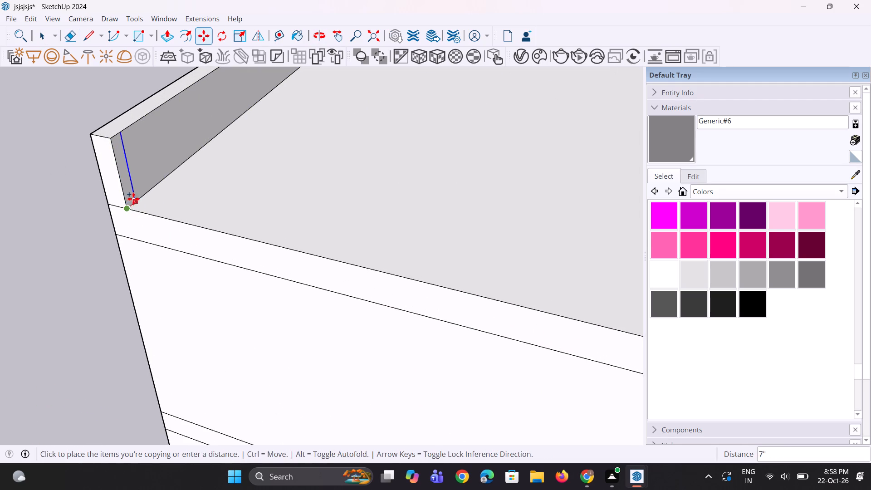
click(137, 196)
Extrude the narrow strip about 22' 7" along the roof's side edge to the stair block as a side parapet.
key(p)
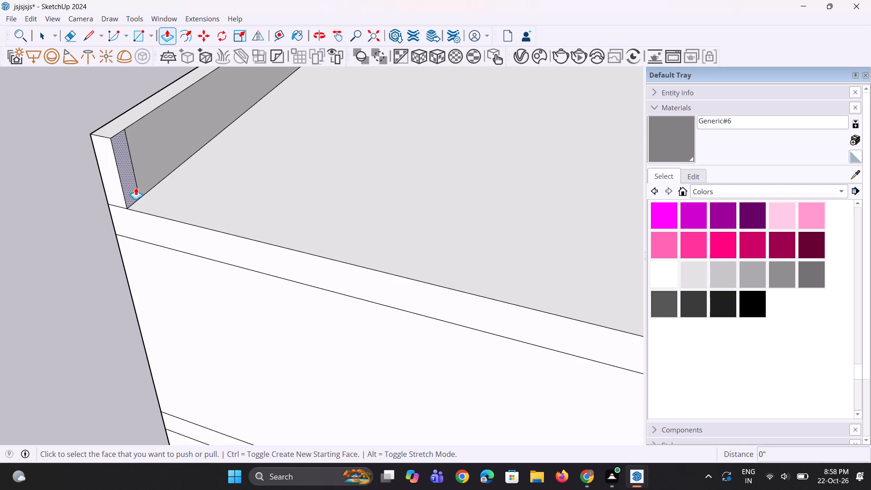
click(136, 187)
scroll(175, 224, down, 6)
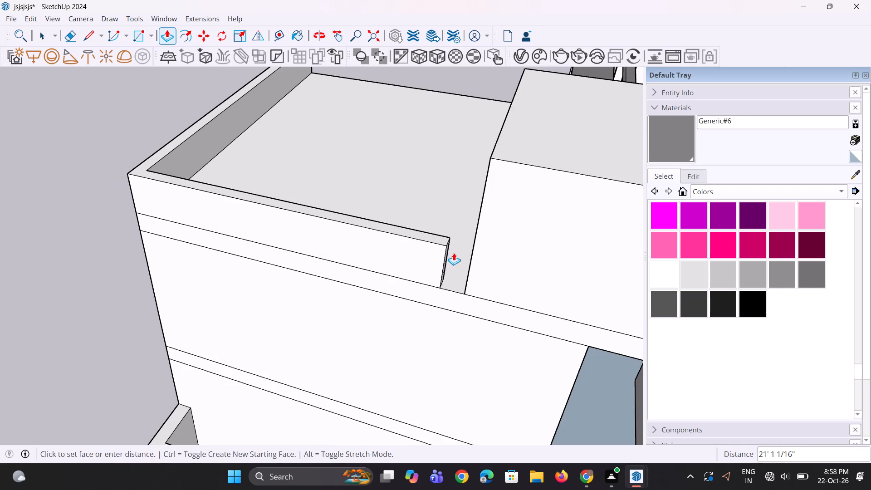
click(468, 268)
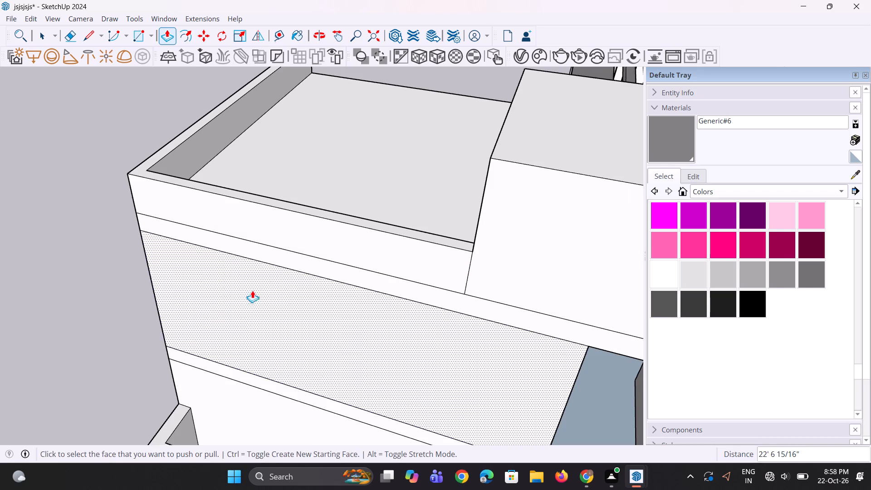
Copy the vertical edge at the rear parapet's pergola-side end about 1' inward along its inner face.
scroll(215, 313, down, 4)
middle_drag(187, 313, 719, 288)
middle_drag(339, 298, 654, 275)
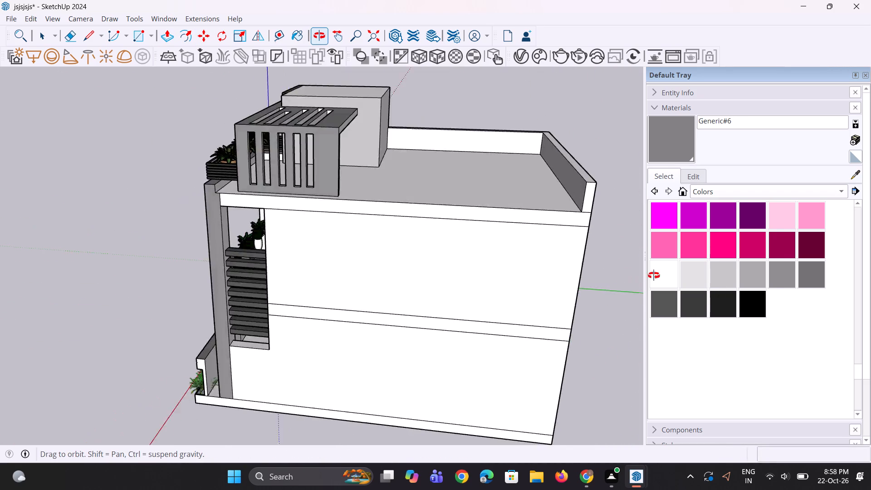
middle_drag(654, 275, 721, 308)
scroll(654, 263, up, 3)
scroll(477, 264, up, 3)
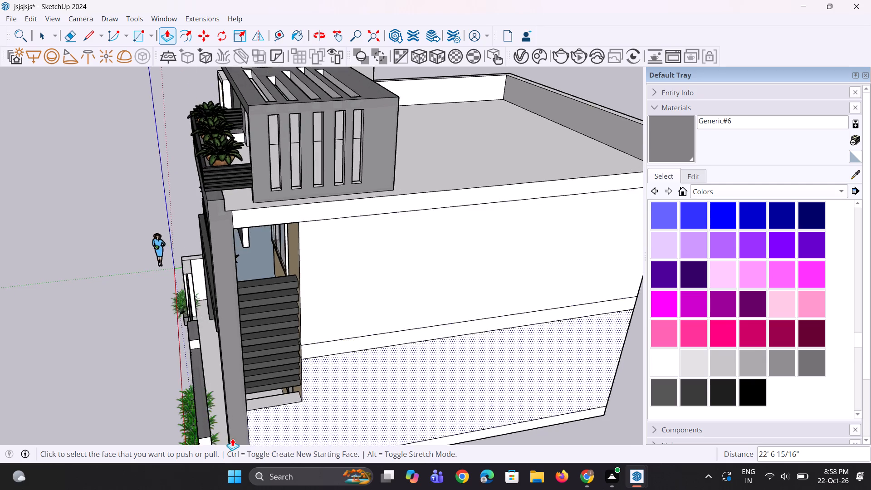
scroll(232, 438, down, 5)
middle_drag(260, 369, 506, 360)
key(space)
scroll(473, 196, up, 3)
key(space)
scroll(409, 219, up, 2)
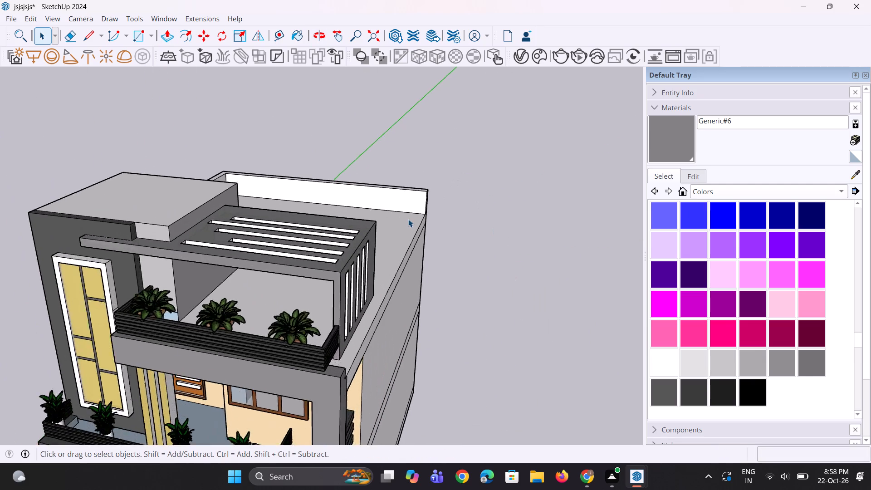
scroll(408, 219, up, 1)
click(430, 200)
scroll(430, 204, up, 7)
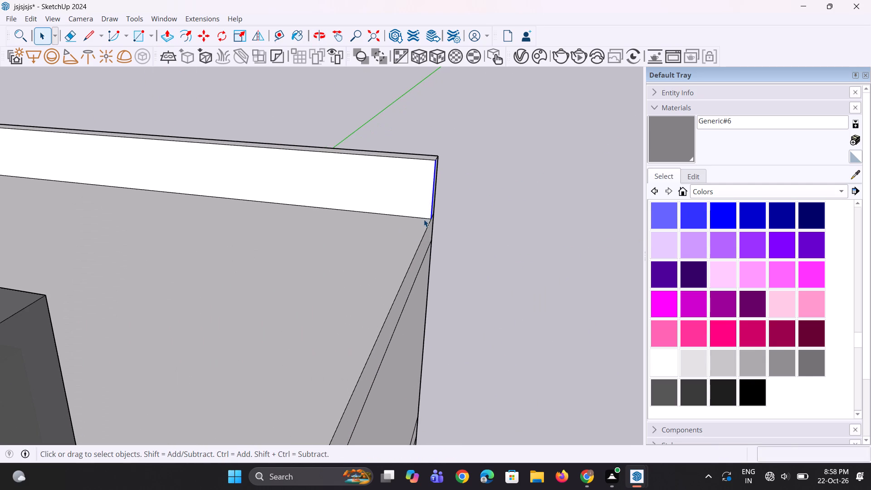
key(m)
scroll(427, 222, up, 1)
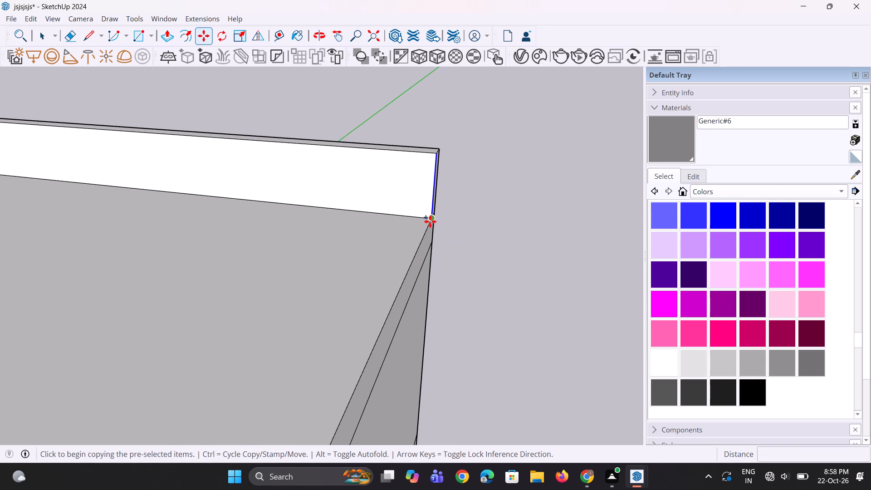
click(430, 221)
click(411, 218)
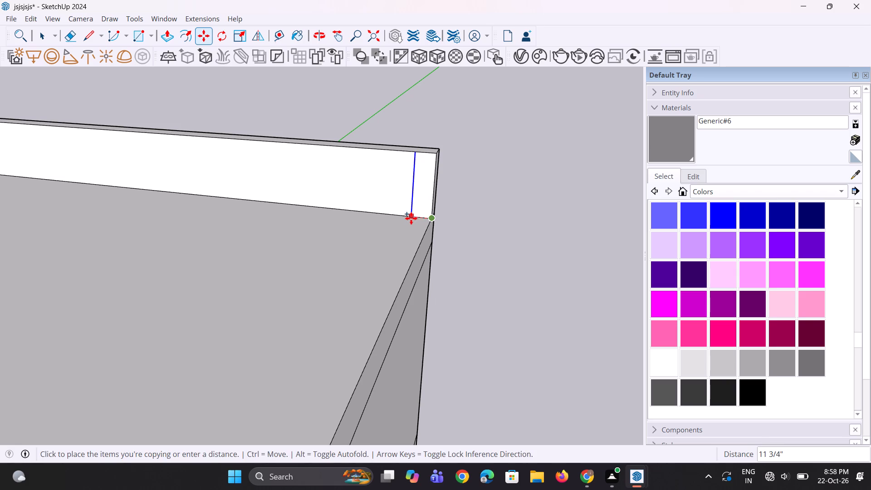
Extrude the narrow strip about 25' 8" forward along the roof edge to the slatted pergola as the second side parapet.
key(p)
click(418, 198)
scroll(403, 243, down, 6)
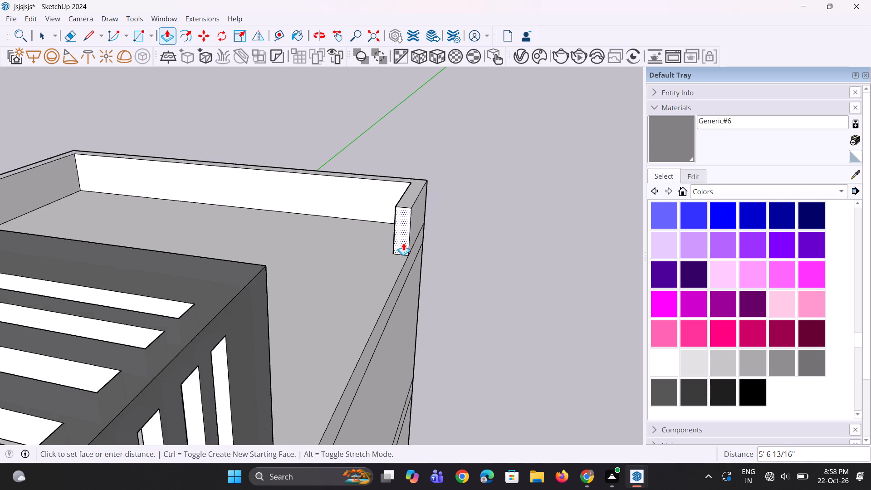
scroll(403, 243, down, 1)
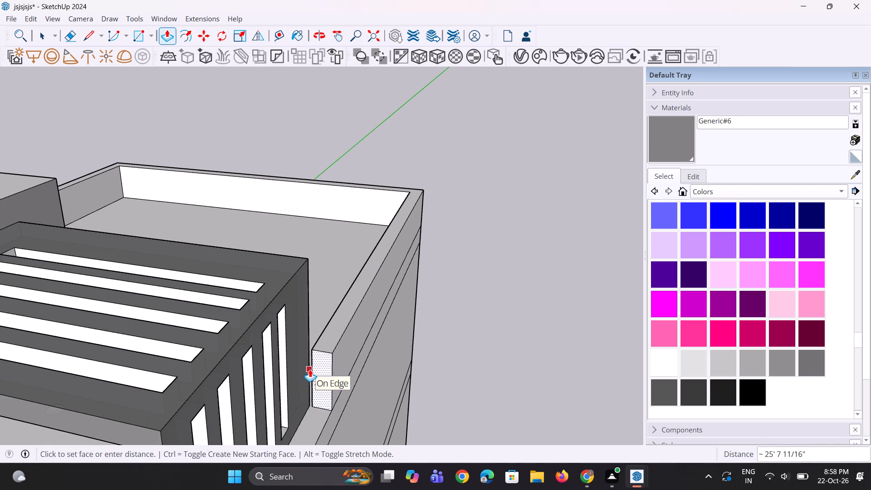
click(310, 369)
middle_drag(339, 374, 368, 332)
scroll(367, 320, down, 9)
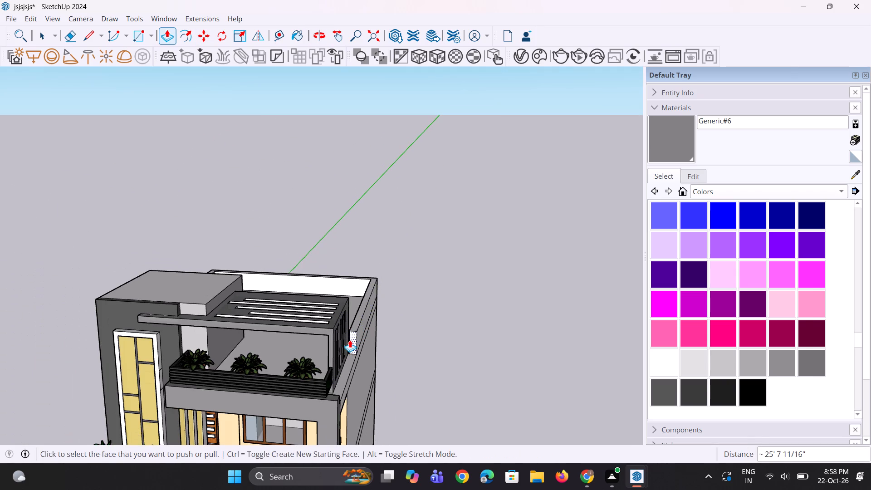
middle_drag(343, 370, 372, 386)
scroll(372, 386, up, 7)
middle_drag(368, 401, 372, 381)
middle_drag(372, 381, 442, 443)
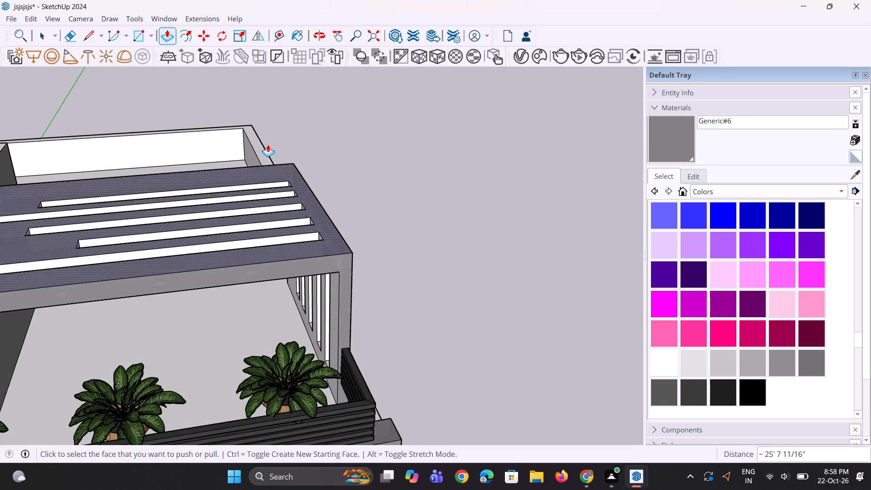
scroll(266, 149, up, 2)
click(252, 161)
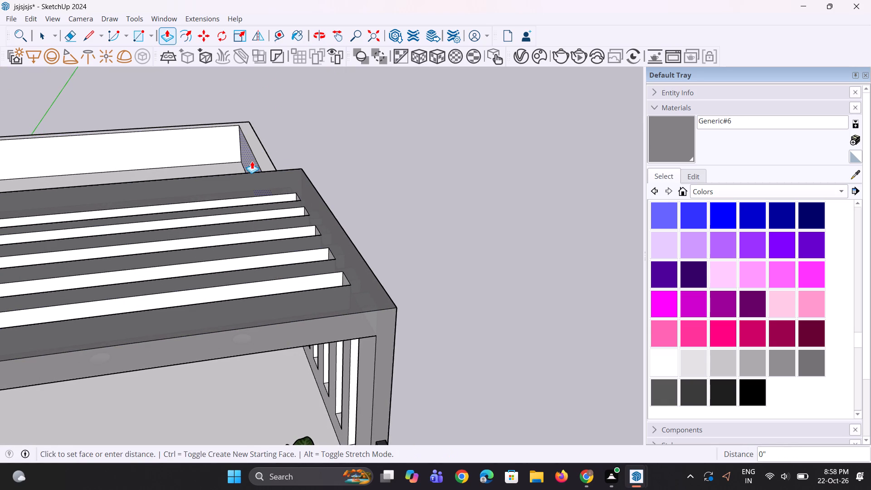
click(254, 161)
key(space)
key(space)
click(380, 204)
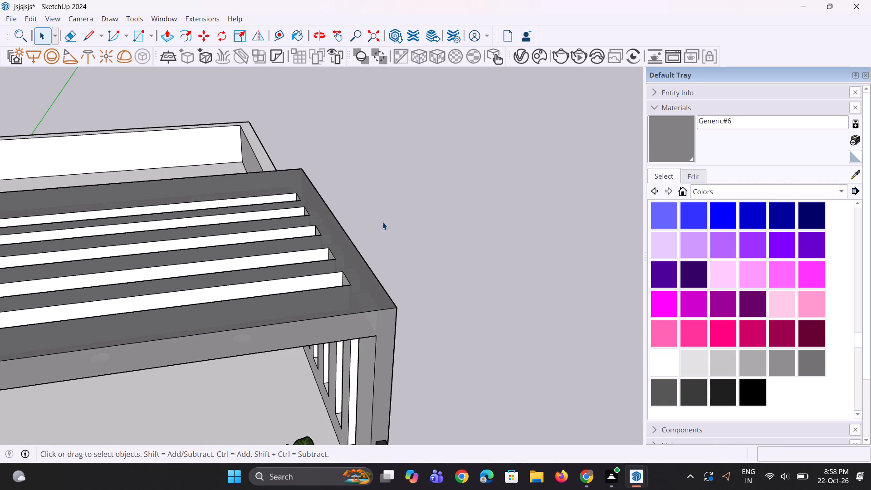
Examine the new roof parapets together with the pergola and front terrace from the front of the house.
middle_drag(385, 233, 254, 198)
scroll(269, 191, down, 4)
middle_drag(300, 261, 330, 263)
scroll(335, 244, down, 4)
middle_drag(333, 304, 333, 317)
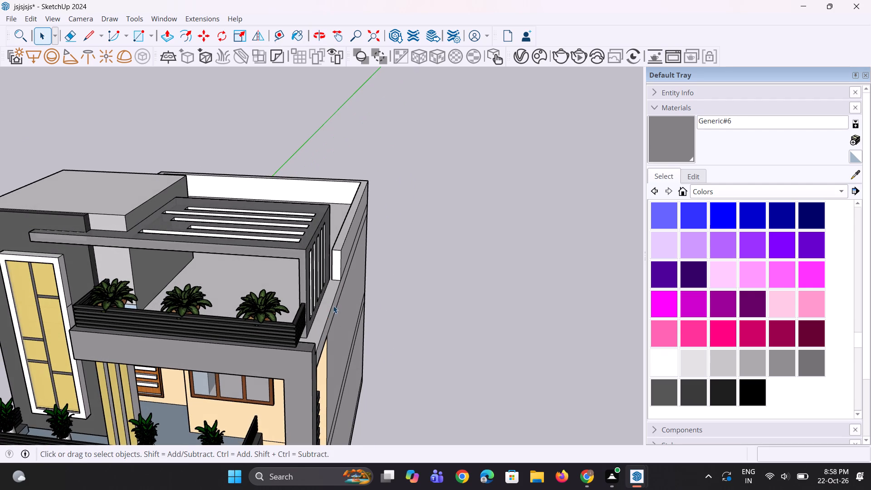
scroll(333, 268, down, 4)
scroll(348, 260, up, 1)
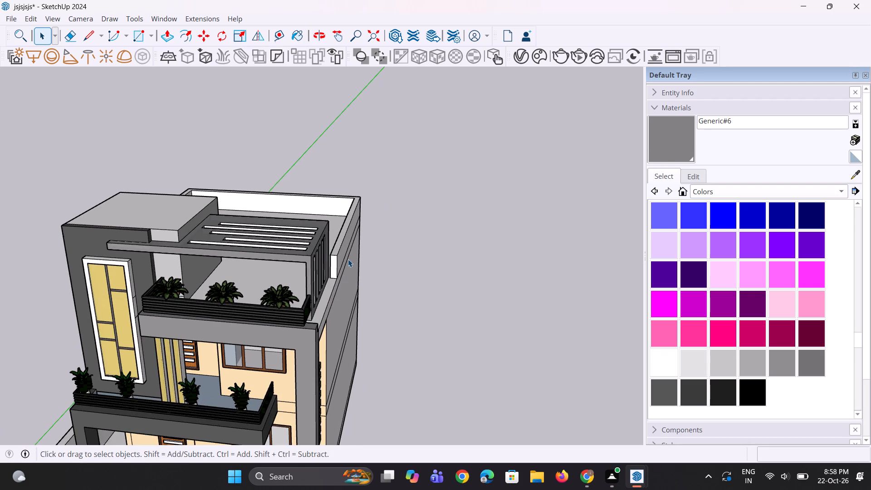
scroll(348, 259, up, 3)
scroll(348, 259, down, 4)
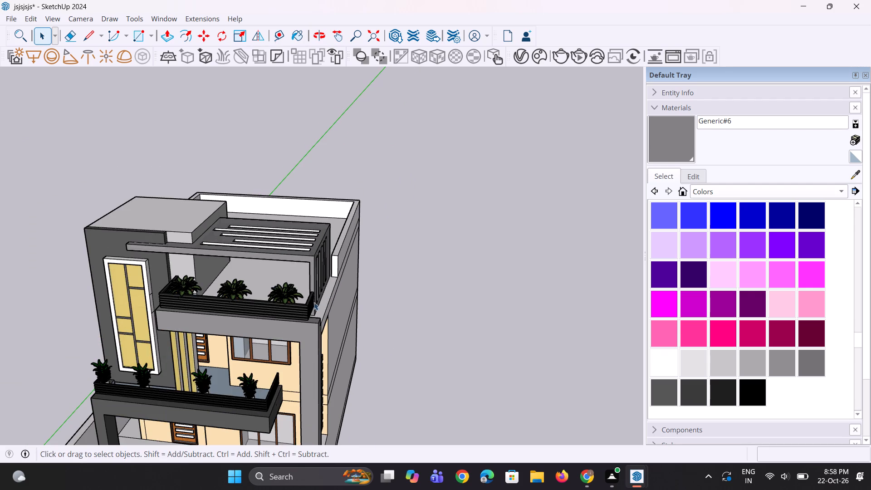
Paint the ledge below the side louvres and the thin white ceiling edge above them with Generic#6.
middle_drag(260, 311, 173, 306)
scroll(180, 306, down, 2)
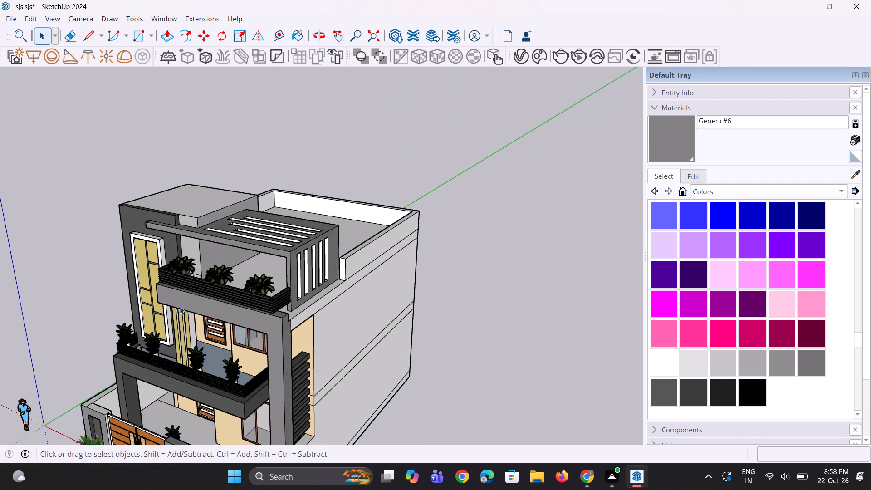
scroll(180, 306, down, 2)
middle_drag(241, 363, 174, 321)
scroll(229, 377, up, 5)
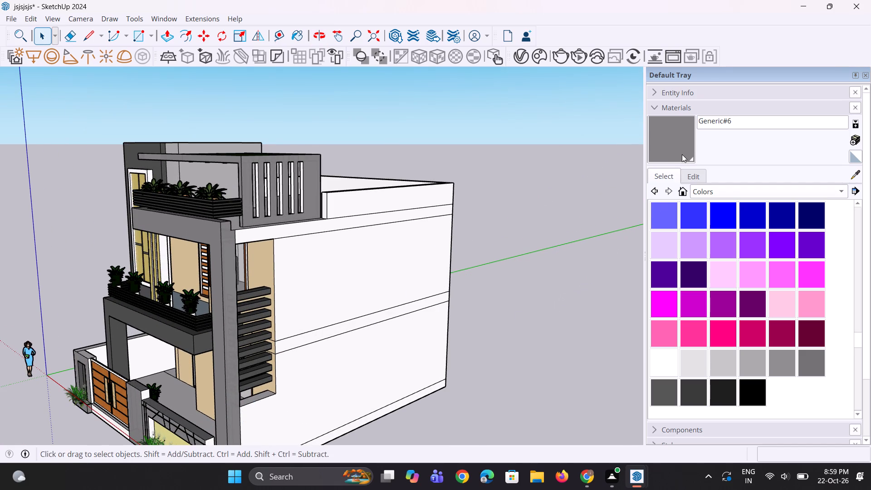
drag(680, 147, 673, 153)
scroll(282, 449, up, 8)
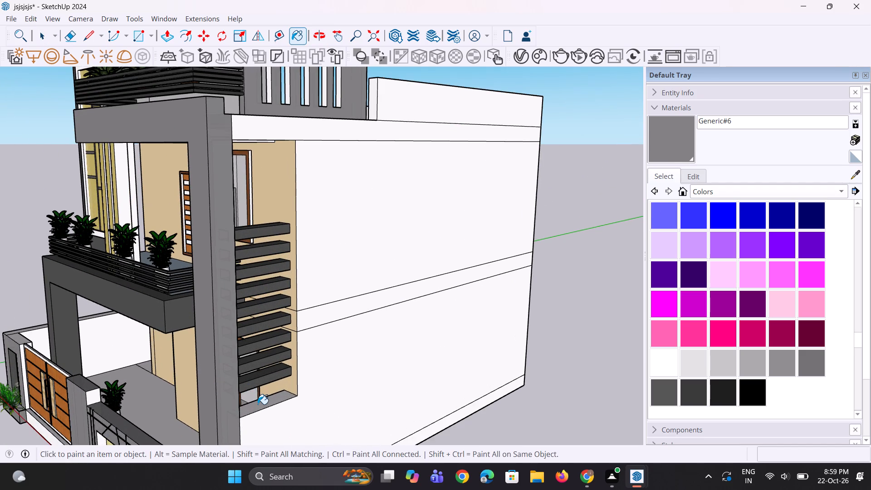
click(258, 404)
scroll(258, 404, down, 6)
middle_drag(244, 273, 225, 143)
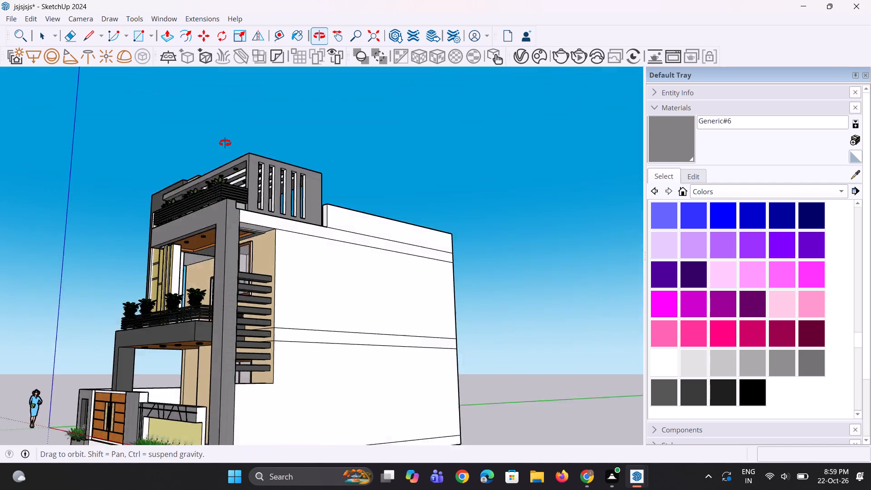
middle_drag(225, 143, 224, 185)
scroll(236, 249, up, 11)
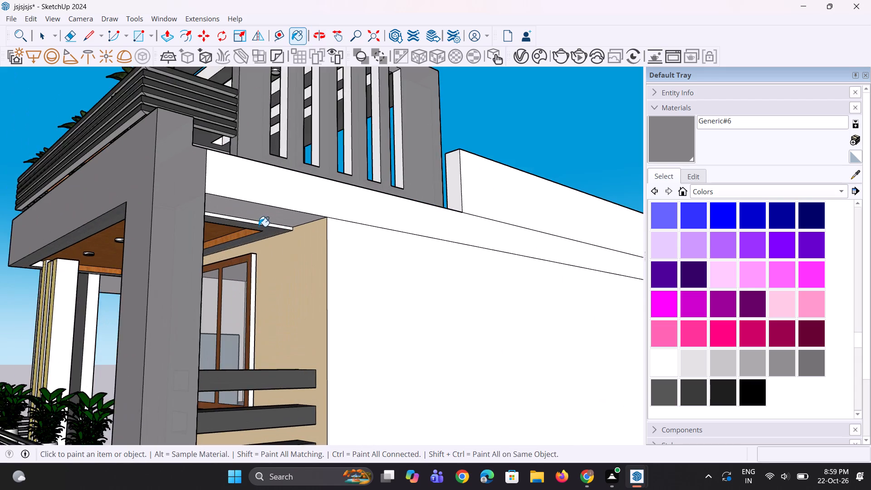
scroll(259, 226, up, 8)
click(262, 221)
scroll(264, 245, down, 5)
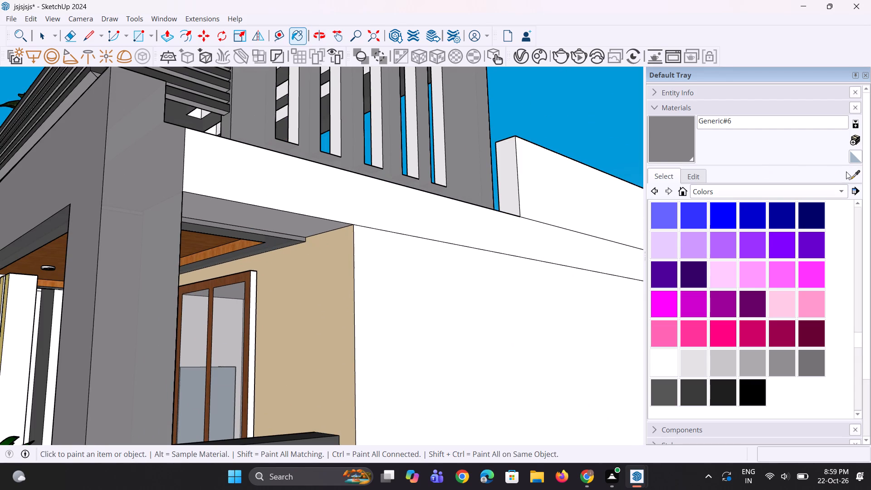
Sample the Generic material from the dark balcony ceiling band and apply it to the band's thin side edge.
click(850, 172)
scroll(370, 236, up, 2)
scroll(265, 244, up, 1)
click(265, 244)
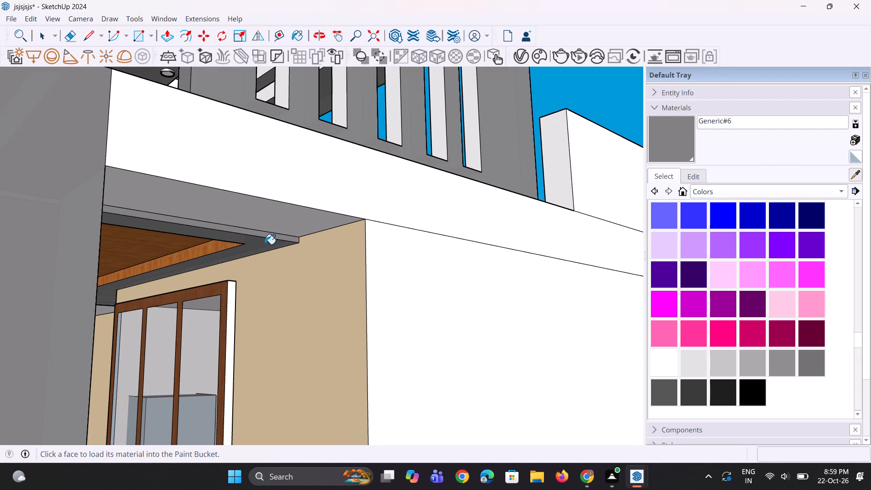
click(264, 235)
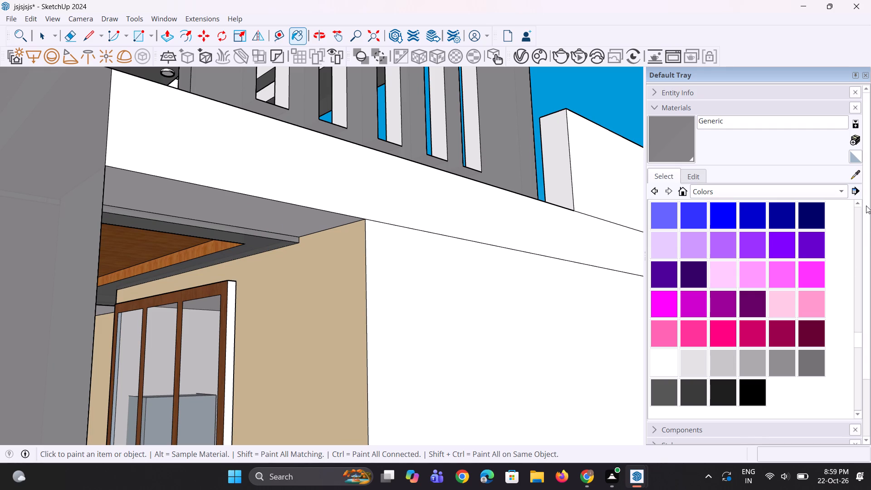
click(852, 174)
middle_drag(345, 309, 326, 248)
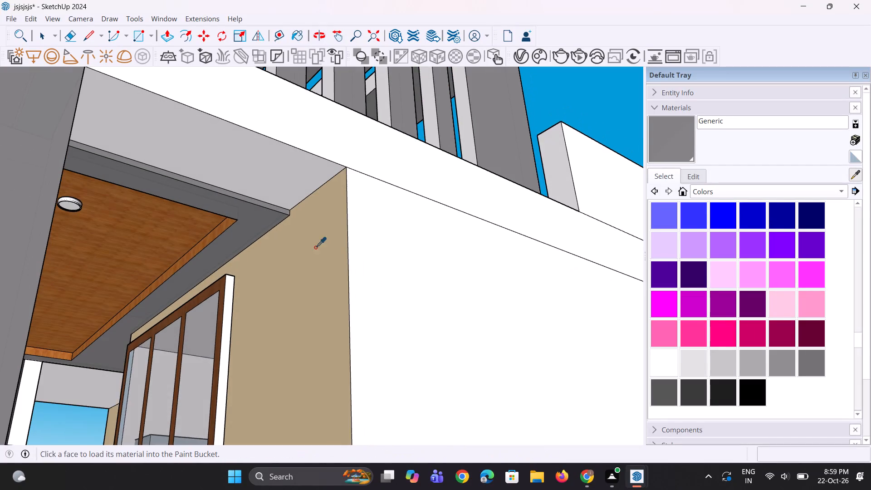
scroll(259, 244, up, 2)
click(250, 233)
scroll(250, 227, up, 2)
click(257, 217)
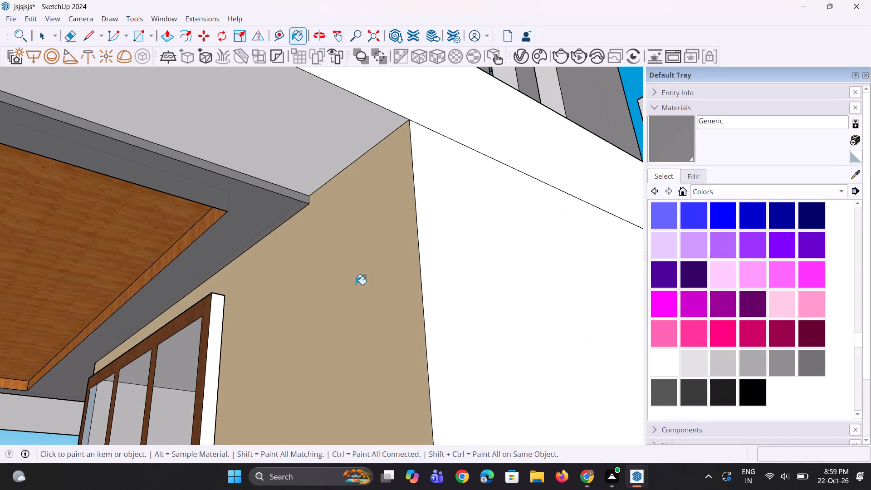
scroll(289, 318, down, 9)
Sample Generic#6 from the grey front frame and repaint the thin side edge of the upper balcony ceiling band.
middle_drag(200, 330, 298, 365)
click(850, 174)
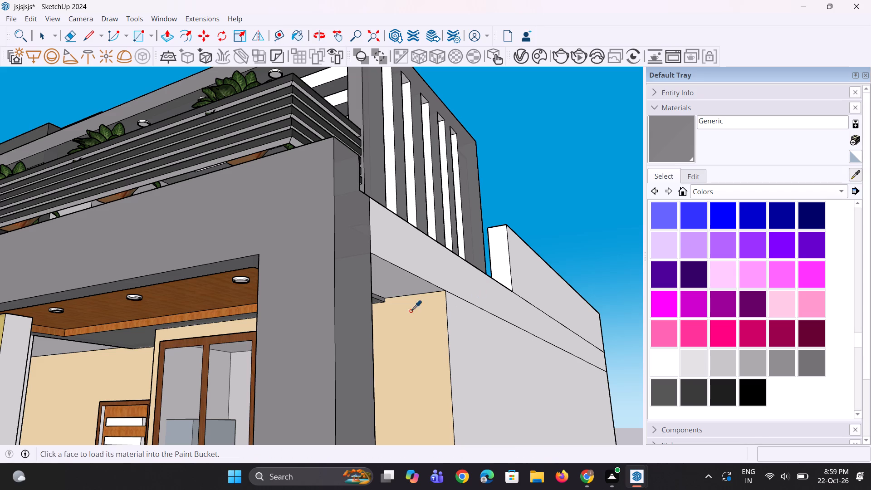
click(305, 316)
middle_drag(349, 323, 236, 291)
scroll(288, 275, up, 3)
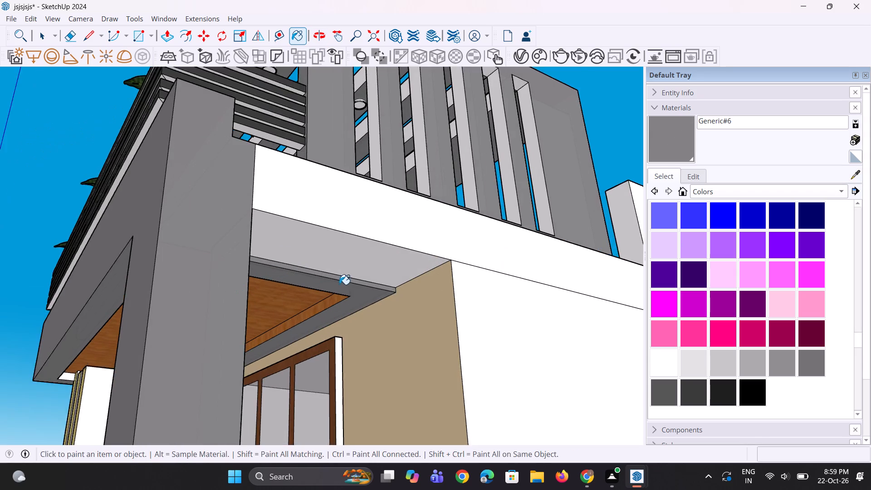
scroll(339, 284, up, 2)
click(363, 296)
scroll(363, 296, up, 5)
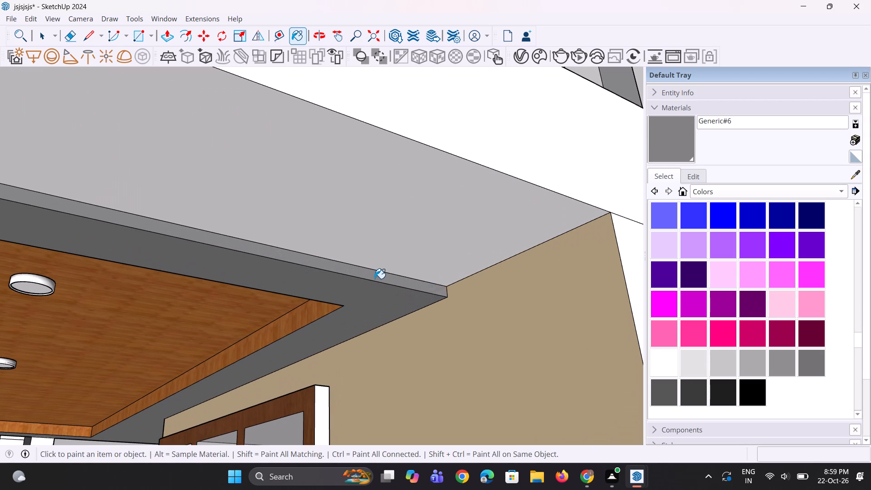
click(375, 279)
scroll(375, 279, down, 11)
Paint the front post of the rooftop pergola with Generic#6.
middle_drag(185, 371, 390, 394)
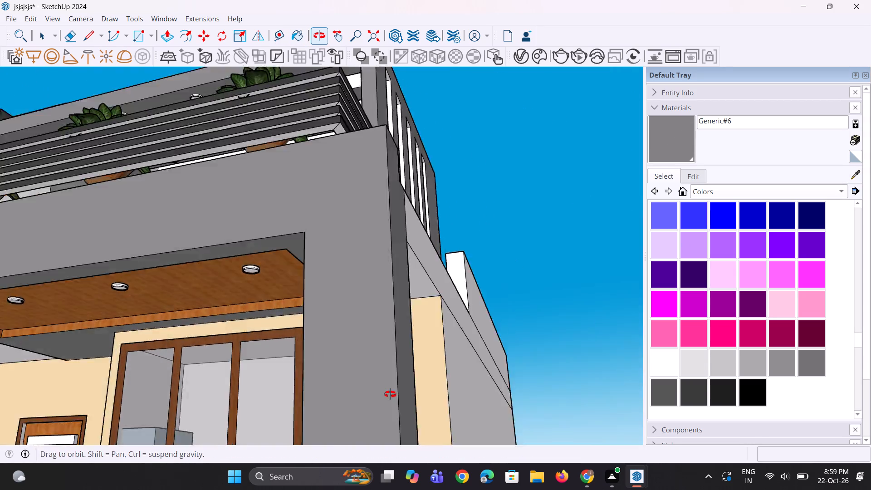
middle_drag(390, 394, 382, 443)
scroll(369, 258, down, 4)
scroll(380, 173, up, 1)
click(381, 156)
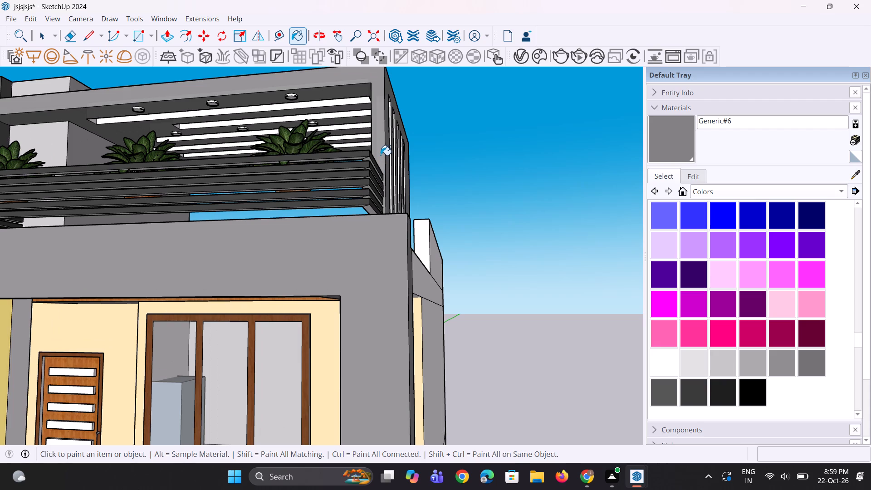
scroll(373, 331, down, 6)
scroll(347, 254, down, 15)
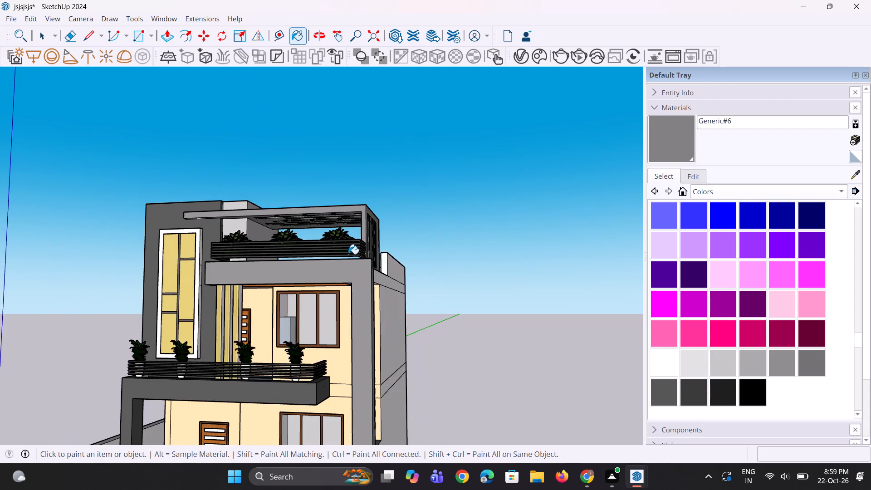
Paint the inner gate pillar and the boundary wall's grey sections nearest to it with Generic#6.
scroll(343, 276, down, 6)
scroll(341, 384, up, 10)
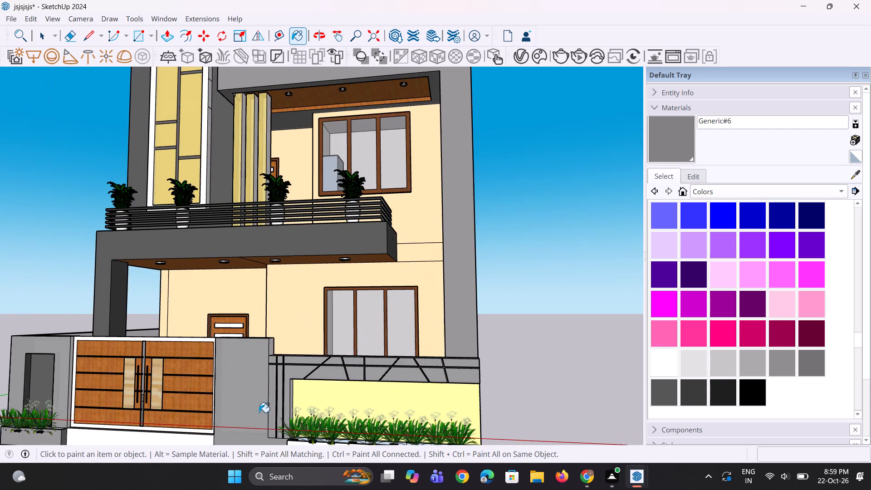
click(258, 412)
scroll(287, 393, up, 3)
click(288, 379)
scroll(289, 373, up, 3)
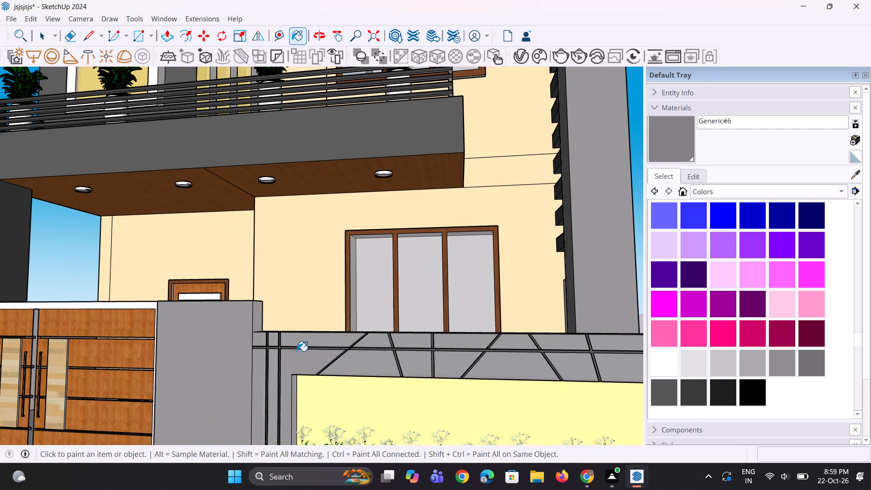
click(303, 343)
scroll(354, 371, up, 1)
click(354, 371)
click(369, 340)
Paint the remaining sections between the dark grooves of the front boundary wall with Generic#6.
scroll(405, 347, up, 3)
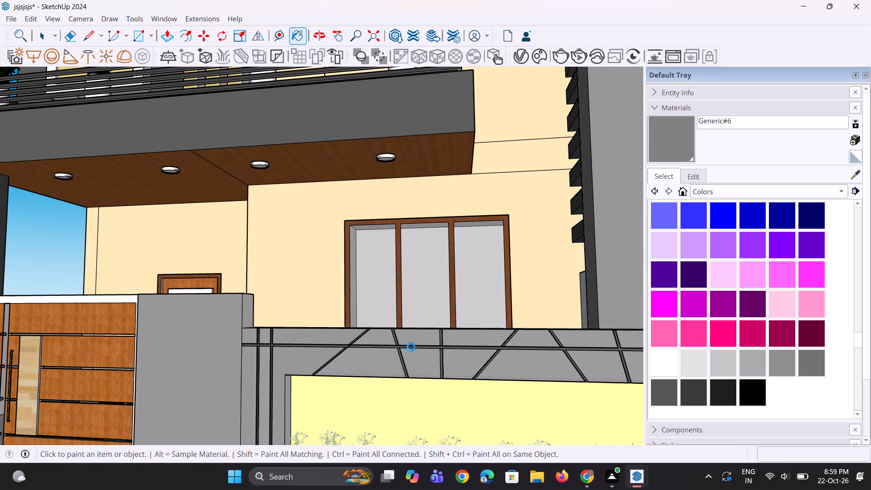
scroll(435, 360, up, 2)
click(422, 374)
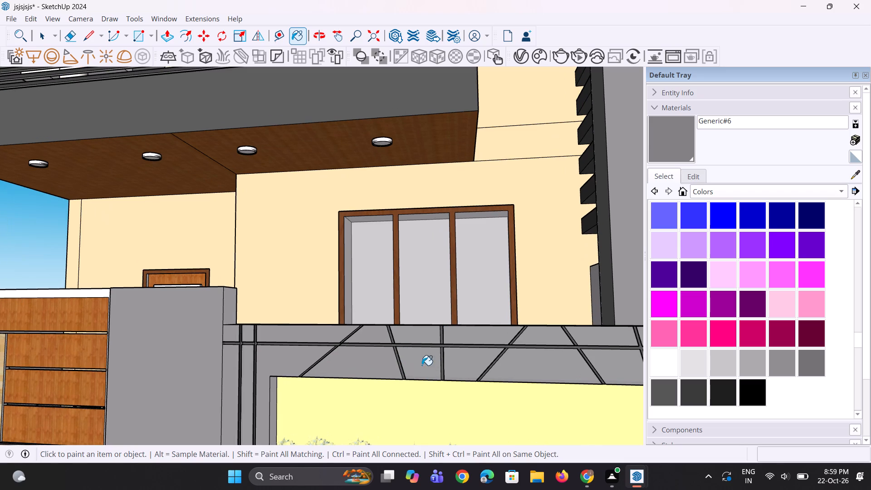
click(421, 345)
click(466, 343)
click(475, 361)
scroll(409, 352, down, 9)
scroll(468, 356, up, 3)
click(502, 361)
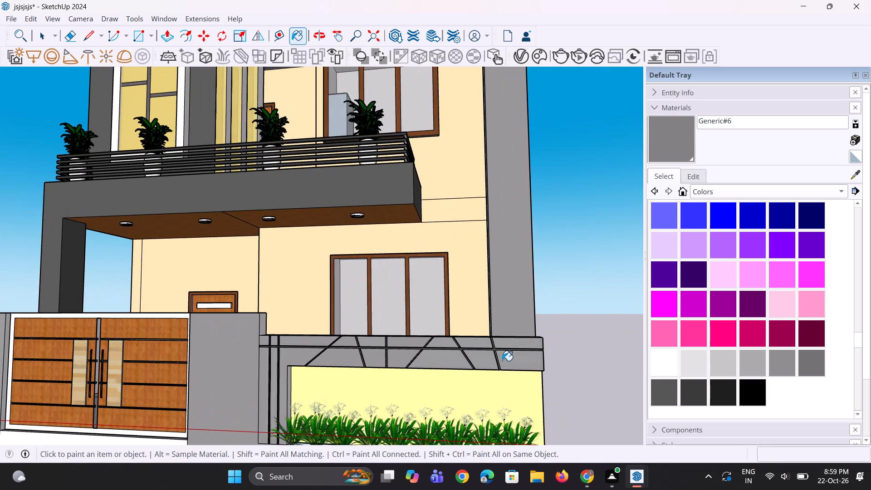
Paint the tall corner column of the front frame and the outer gate pillar with Generic#6.
click(511, 317)
scroll(305, 363, down, 8)
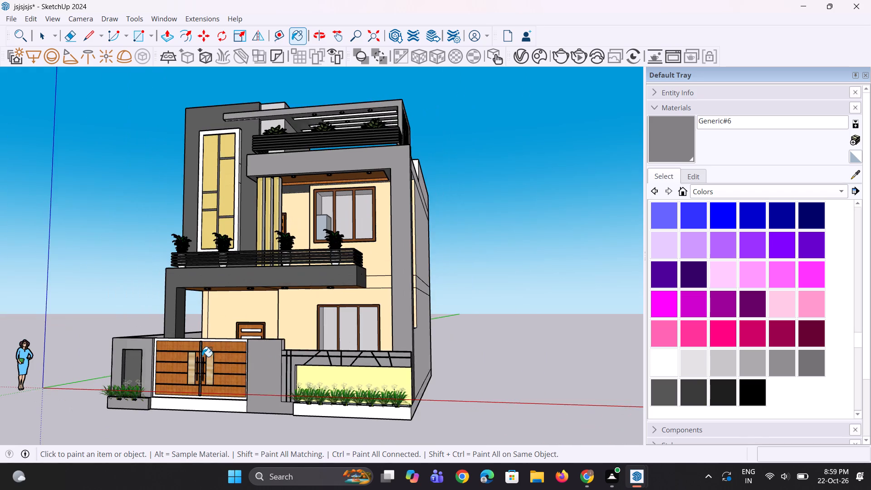
scroll(175, 352, up, 2)
click(135, 346)
middle_drag(135, 346, 144, 372)
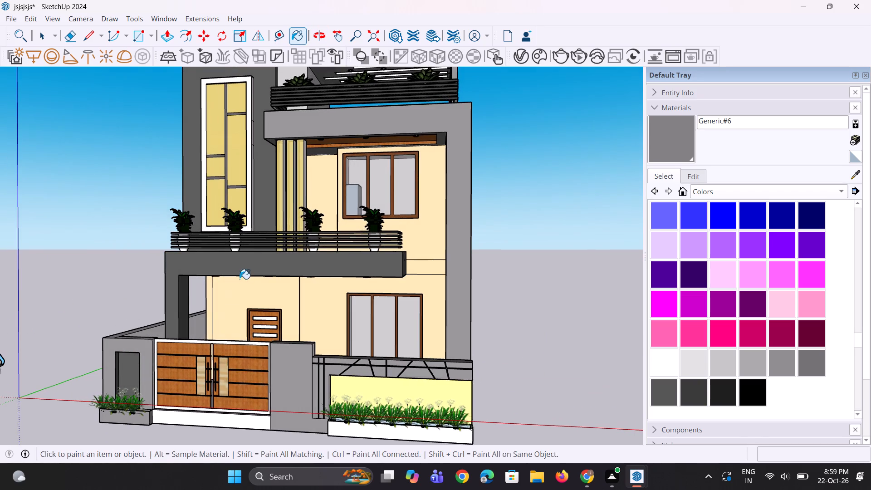
Paint the rooftop pergola's front beam and its faces around the front corner with Generic#6.
scroll(248, 265, up, 3)
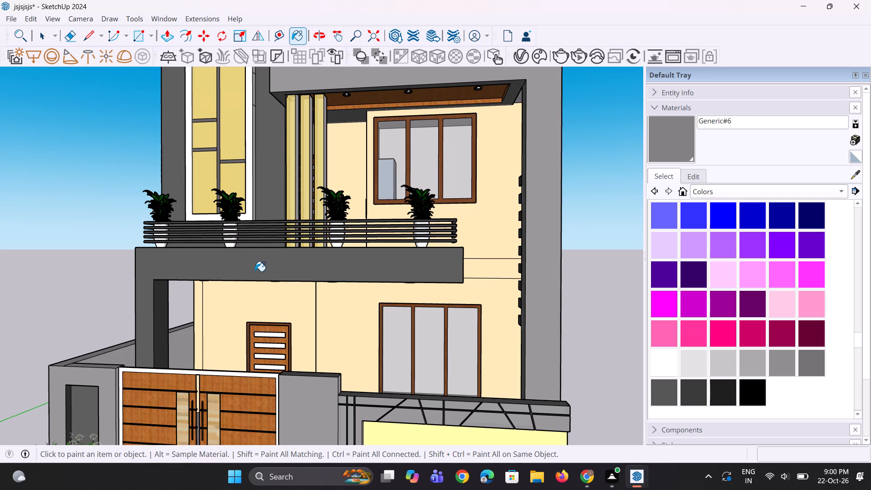
scroll(260, 280, down, 8)
middle_drag(260, 281, 287, 323)
scroll(287, 323, down, 1)
scroll(299, 210, up, 4)
scroll(360, 142, up, 6)
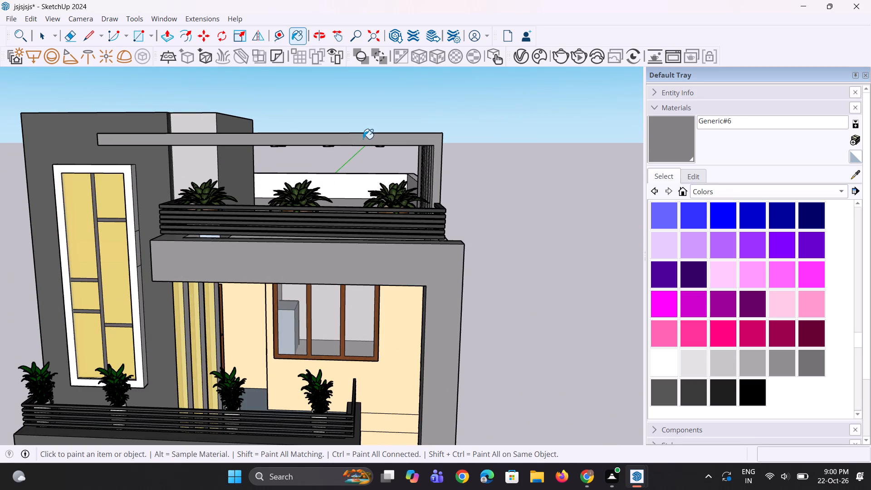
click(363, 139)
middle_drag(375, 162, 233, 233)
scroll(281, 214, up, 2)
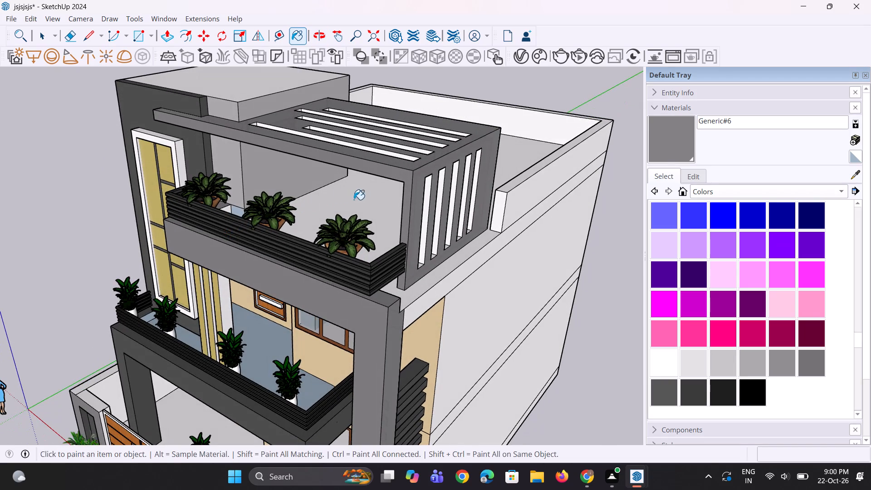
scroll(419, 184, up, 1)
click(437, 173)
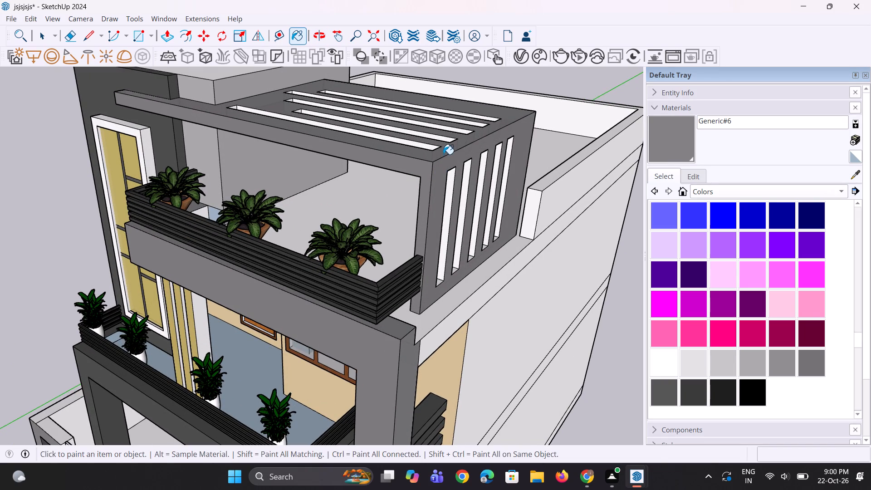
click(443, 154)
Leave the Paint Bucket and save the model.
scroll(393, 269, up, 1)
scroll(393, 271, down, 4)
middle_drag(399, 299, 401, 299)
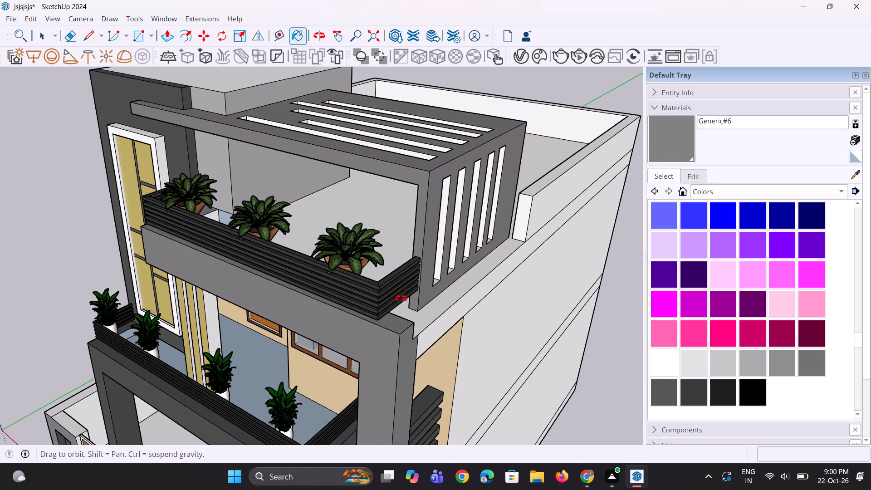
middle_drag(401, 299, 458, 269)
scroll(444, 294, down, 4)
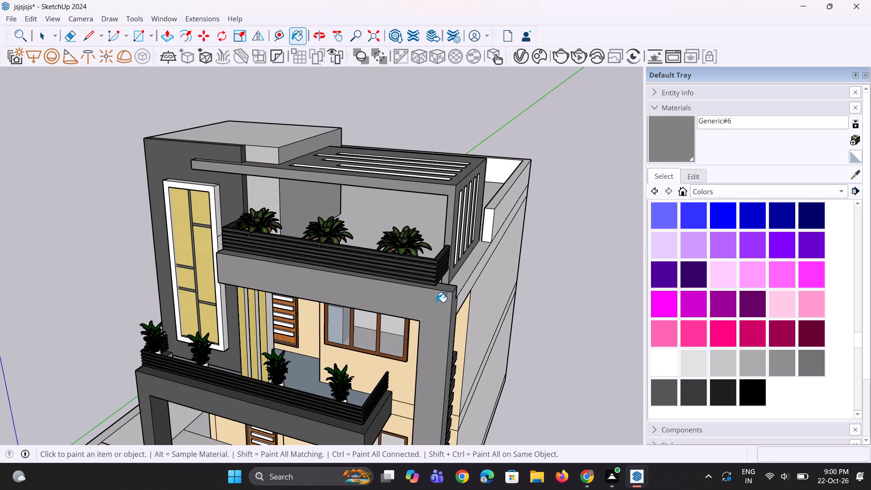
key(space)
key(space)
key(space)
key(ctrl+s)
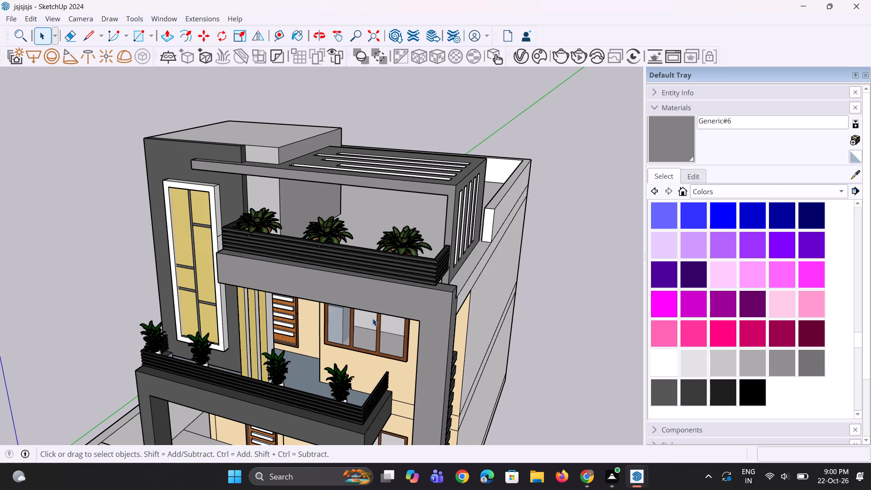
Sample Color M07 from the upper-floor vertical fins beside the door and paint the fins' unpainted side faces with it.
scroll(233, 345, up, 3)
middle_drag(259, 340, 269, 310)
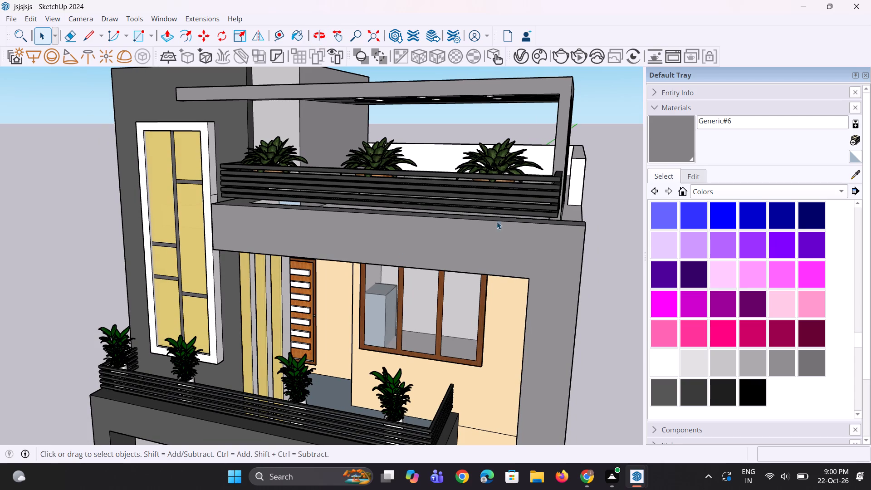
click(855, 178)
scroll(367, 316, up, 3)
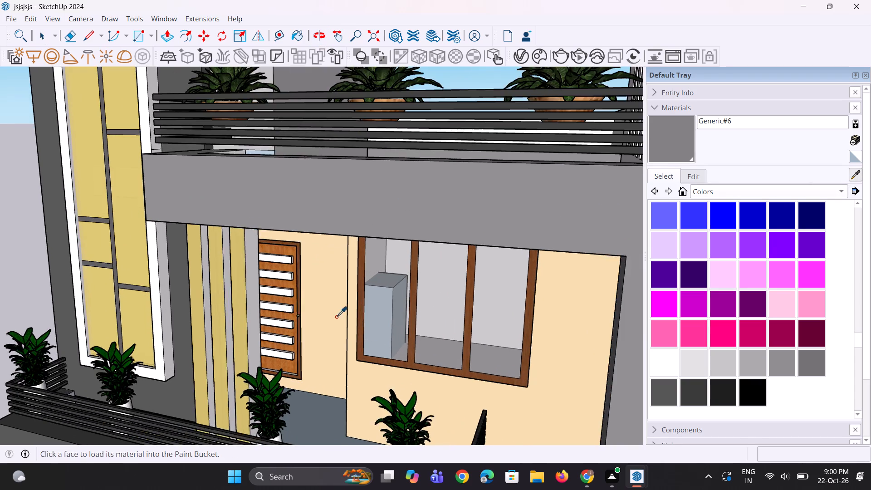
scroll(323, 319, up, 2)
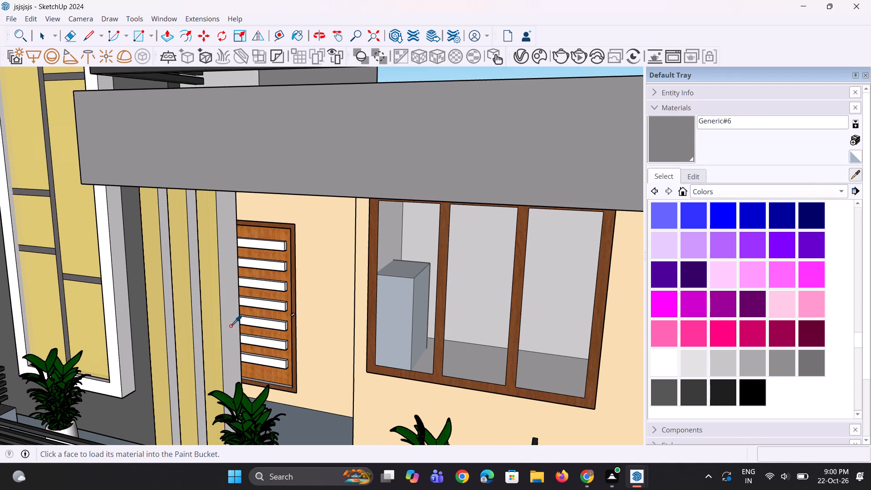
click(211, 325)
scroll(220, 323, up, 2)
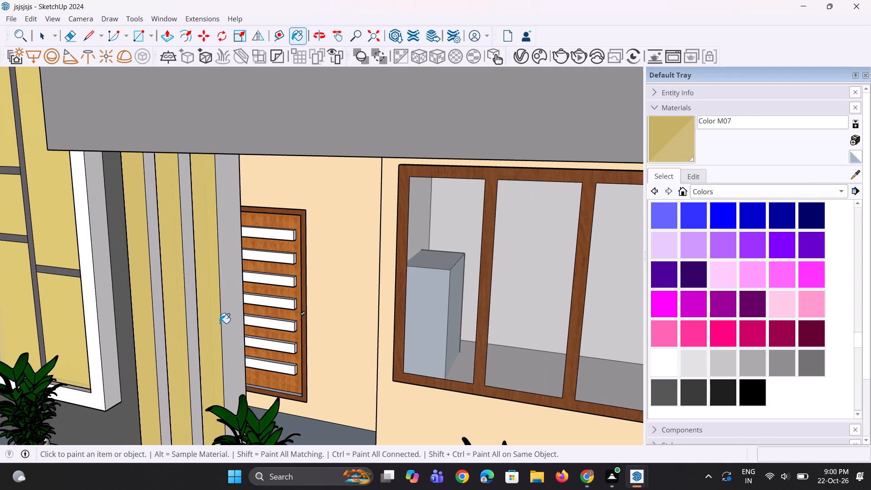
click(225, 325)
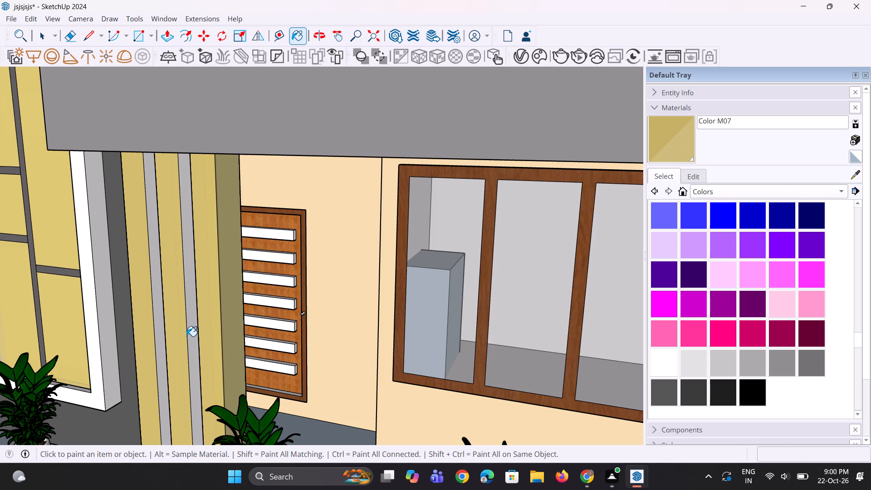
click(193, 336)
click(157, 348)
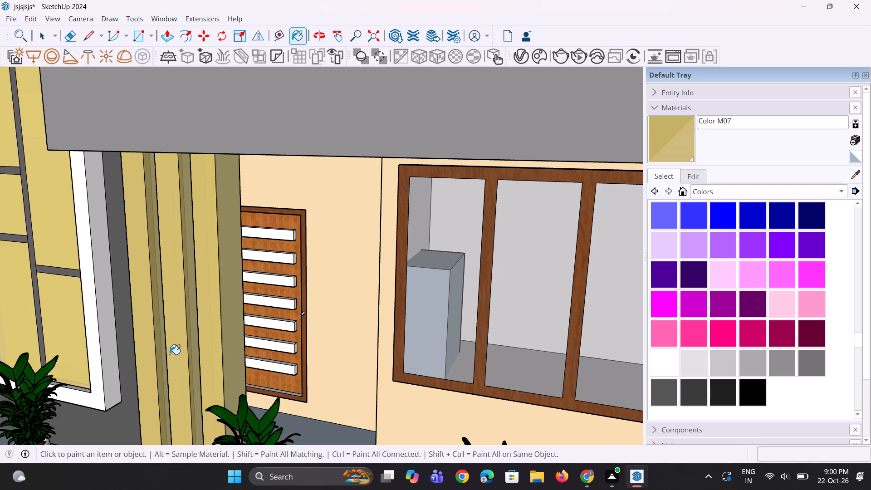
middle_drag(209, 357, 260, 362)
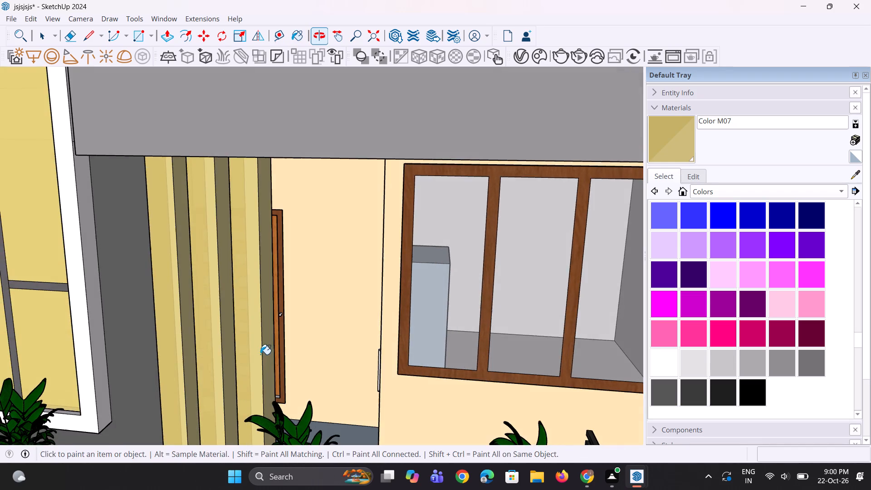
scroll(264, 347, down, 10)
middle_drag(282, 347, 360, 339)
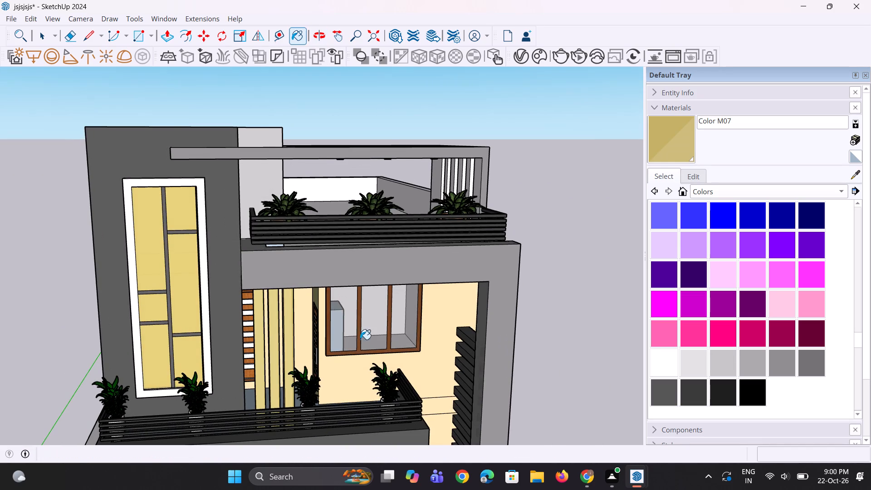
key(space)
key(space)
key(space)
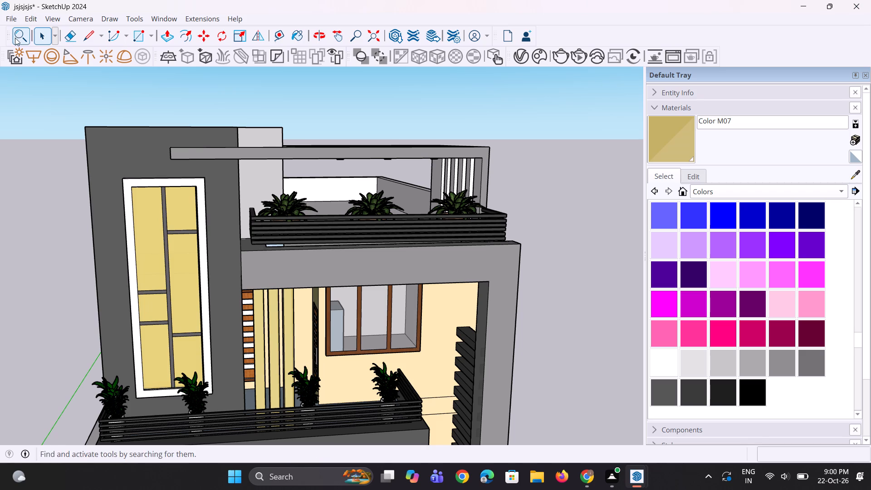
Export the current view of the upper floors as a PNG 2D graphic named jsjsjsjs in the Documents folder.
click(16, 16)
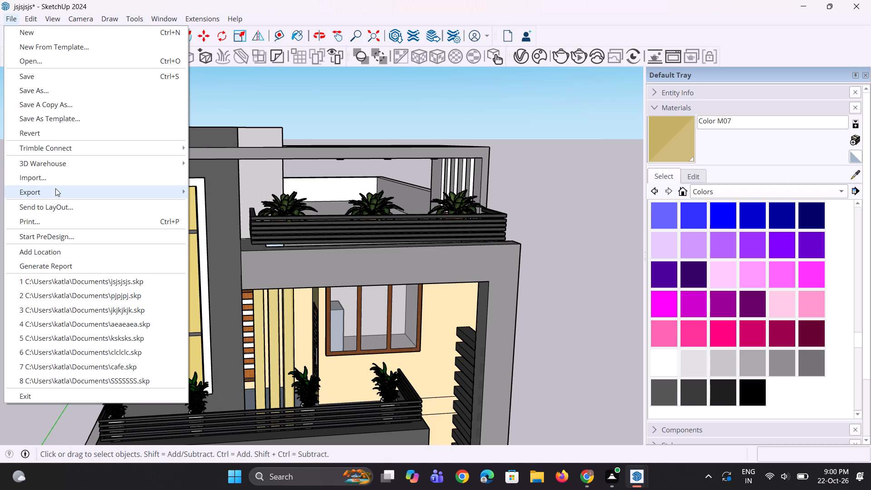
click(55, 188)
click(202, 208)
key(ctrl+s)
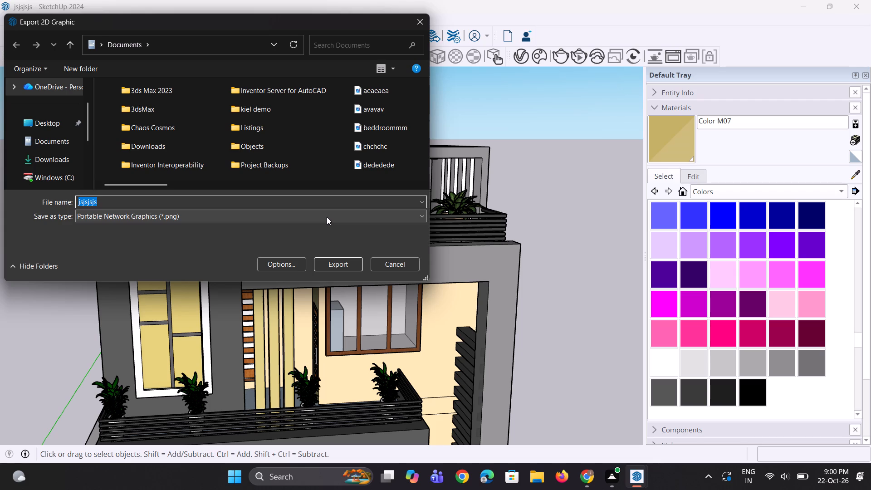
click(338, 266)
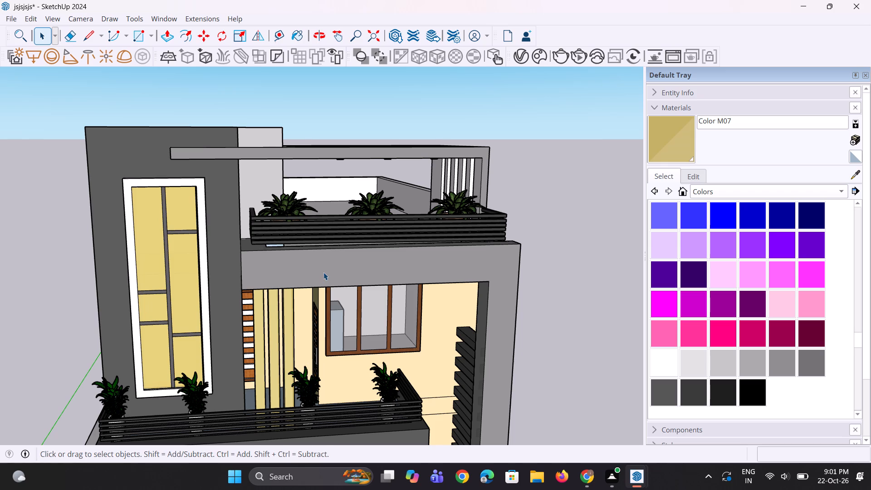
Examine the whole front elevation of the house, from the gate and boundary wall up to the rooftop pergola.
scroll(323, 272, down, 12)
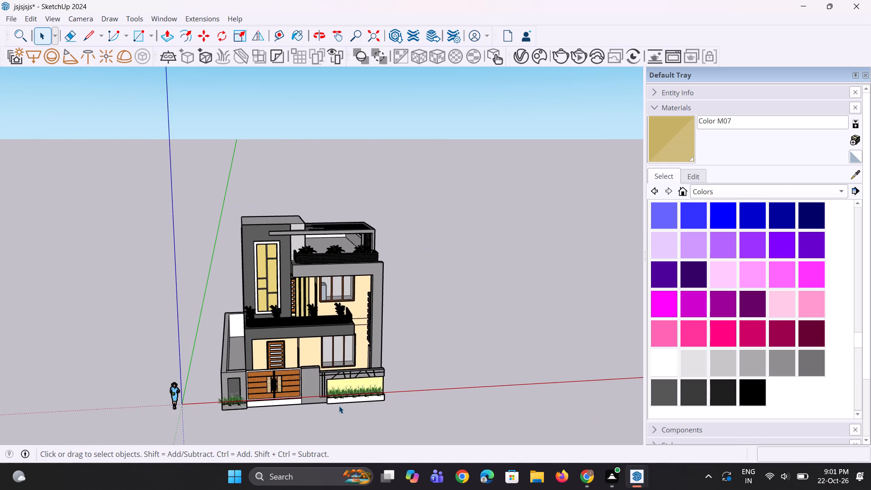
scroll(339, 411, up, 3)
middle_drag(333, 409, 316, 379)
scroll(305, 342, up, 3)
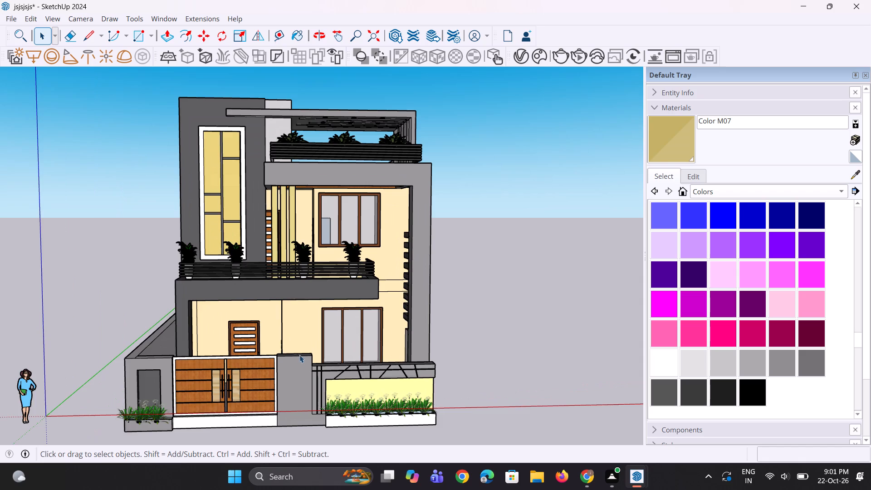
scroll(299, 359, down, 3)
middle_drag(299, 356, 294, 340)
scroll(261, 330, up, 2)
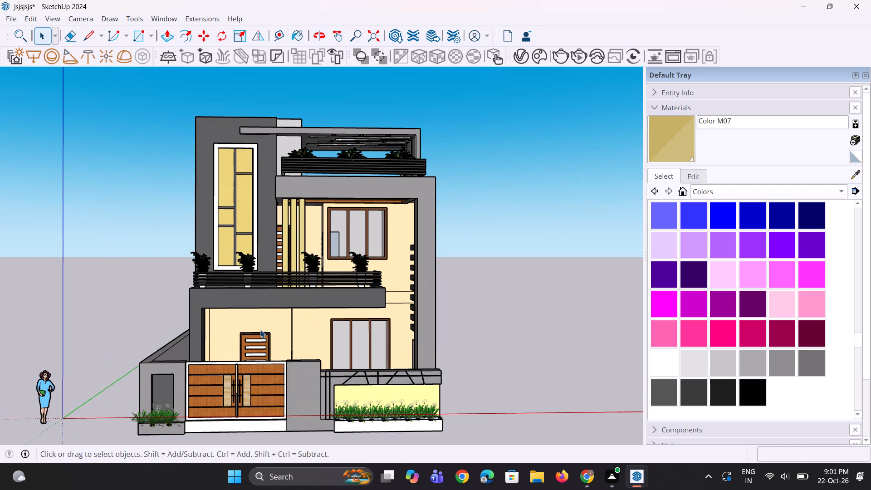
scroll(260, 330, up, 1)
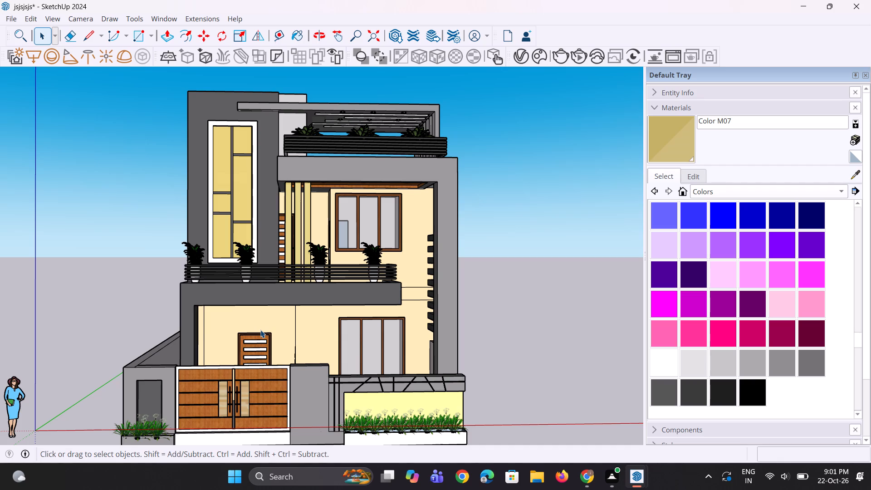
scroll(236, 292, down, 3)
middle_drag(236, 292, 228, 273)
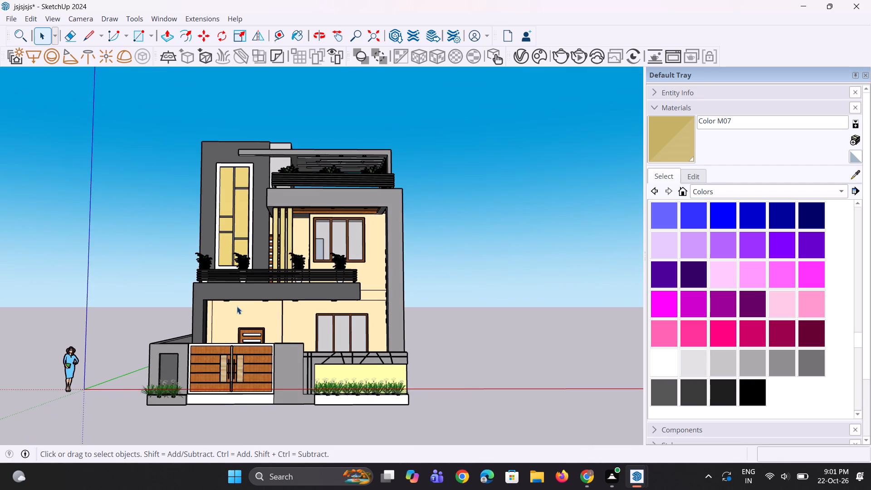